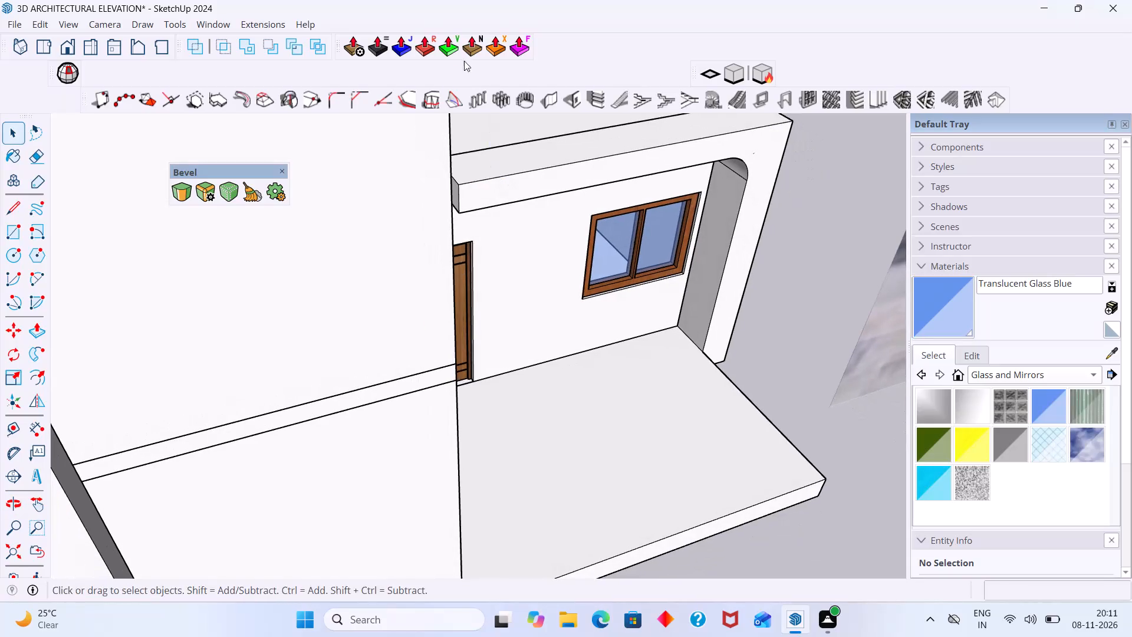
Extend the top beam's free end about 3' with Joint Push Pull so it meets the taller block's side wall.
{"action": "left_click", "coordinate": [397, 54]}
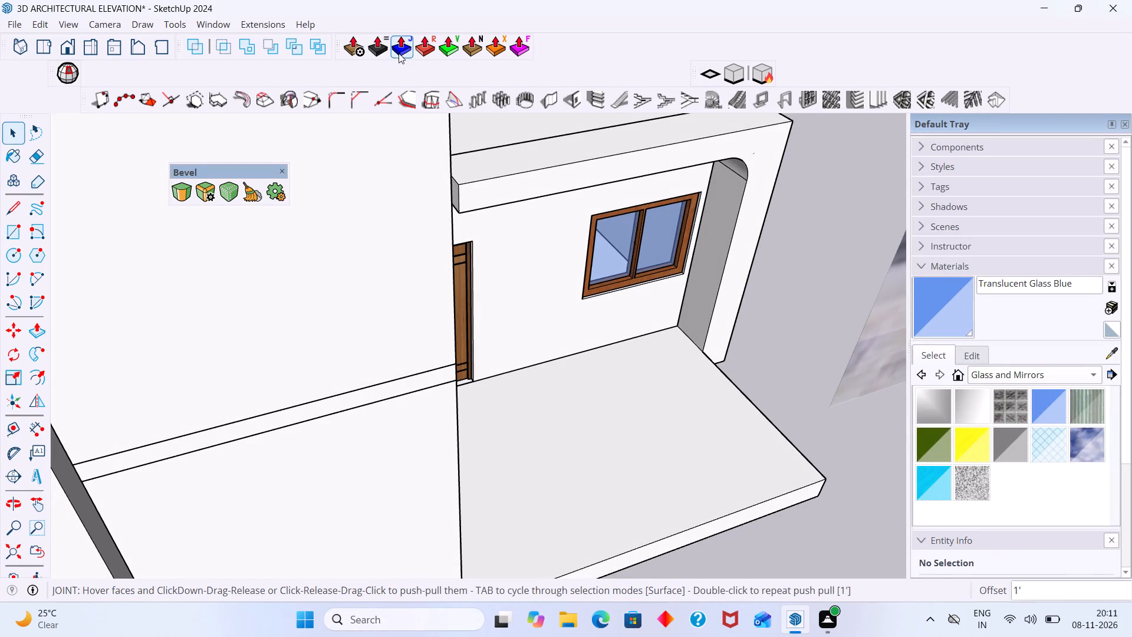
{"action": "scroll", "coordinate": [449, 195], "scroll_direction": "up", "scroll_amount": 2}
{"action": "middle_click_drag", "start_coordinate": [438, 191], "coordinate": [340, 217]}
{"action": "scroll", "coordinate": [476, 196], "scroll_direction": "up", "scroll_amount": 1}
{"action": "middle_click_drag", "start_coordinate": [489, 199], "coordinate": [589, 203]}
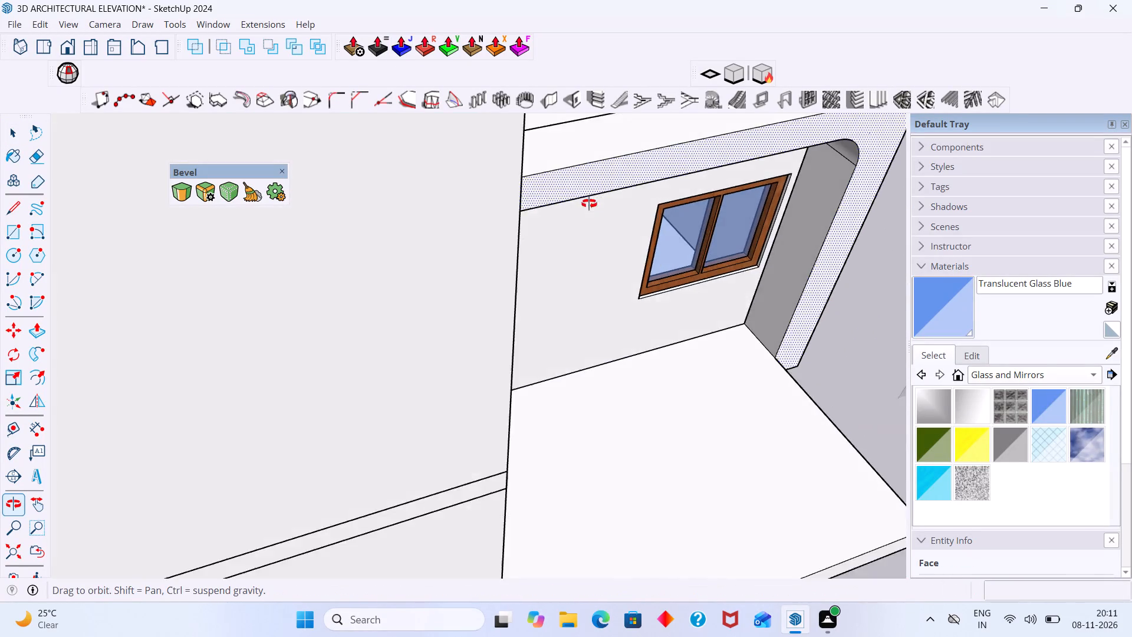
{"action": "middle_click_drag", "start_coordinate": [589, 203], "coordinate": [543, 196]}
{"action": "scroll", "coordinate": [512, 187], "scroll_direction": "up", "scroll_amount": 4}
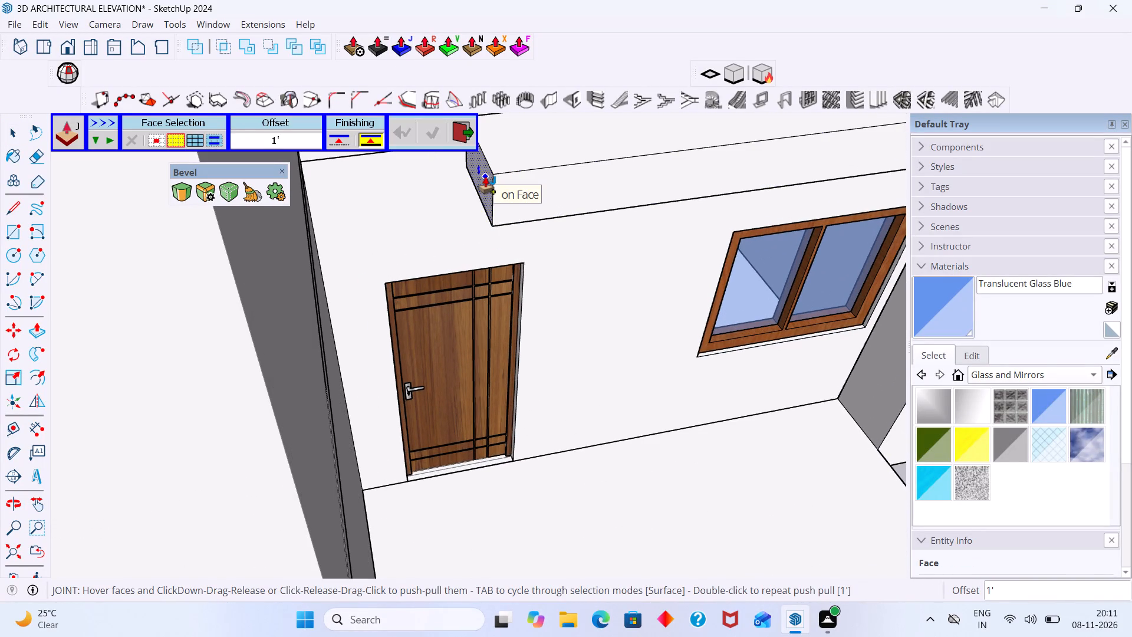
{"action": "left_click", "coordinate": [485, 177]}
{"action": "scroll", "coordinate": [338, 220], "scroll_direction": "down", "scroll_amount": 3}
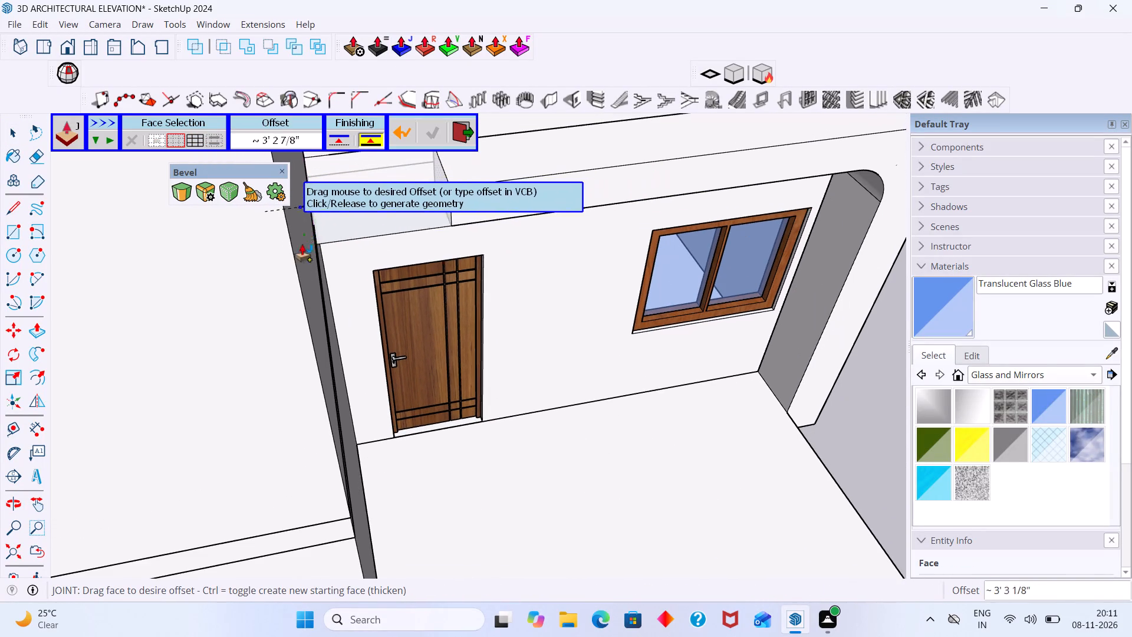
{"action": "middle_click_drag", "start_coordinate": [298, 258], "coordinate": [260, 255]}
{"action": "scroll", "coordinate": [311, 237], "scroll_direction": "down", "scroll_amount": 6}
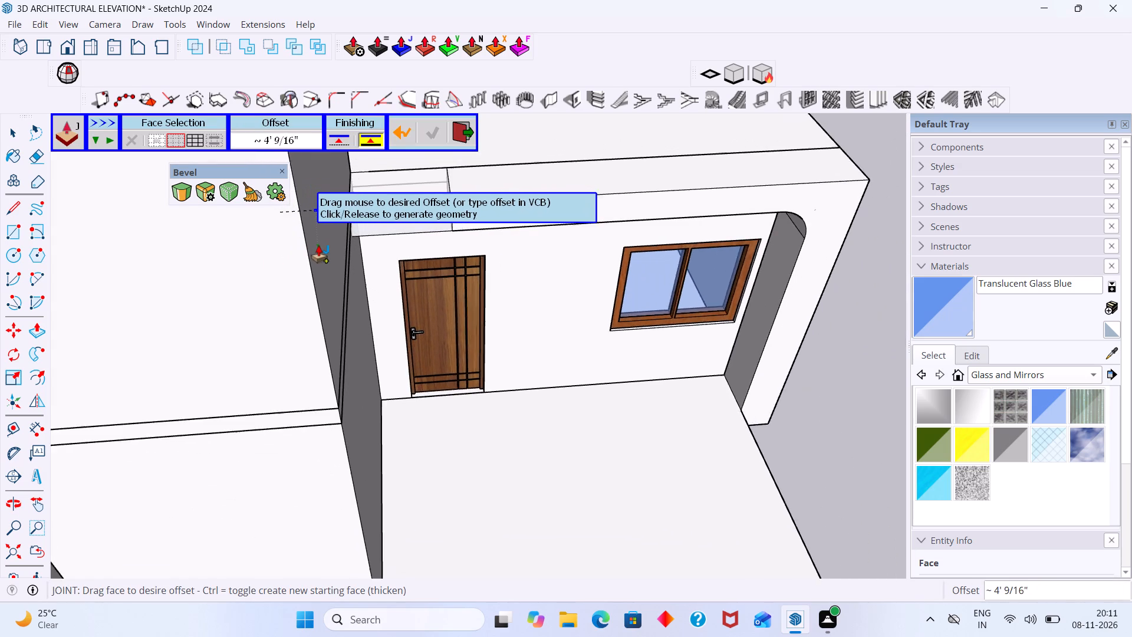
{"action": "scroll", "coordinate": [318, 246], "scroll_direction": "down", "scroll_amount": 13}
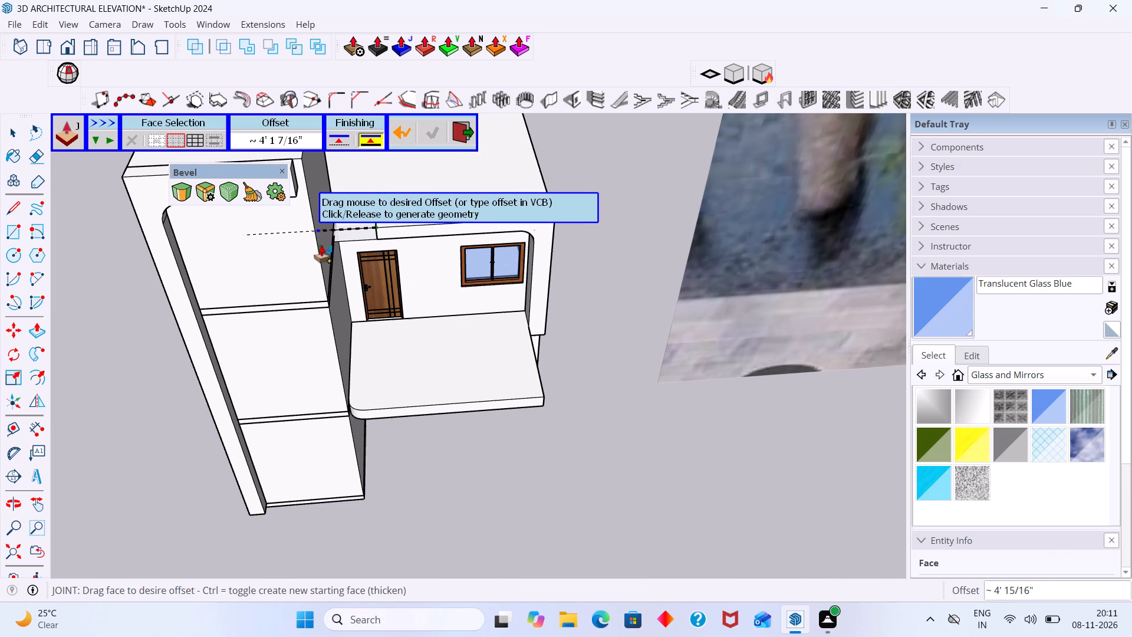
{"action": "scroll", "coordinate": [320, 242], "scroll_direction": "up", "scroll_amount": 5}
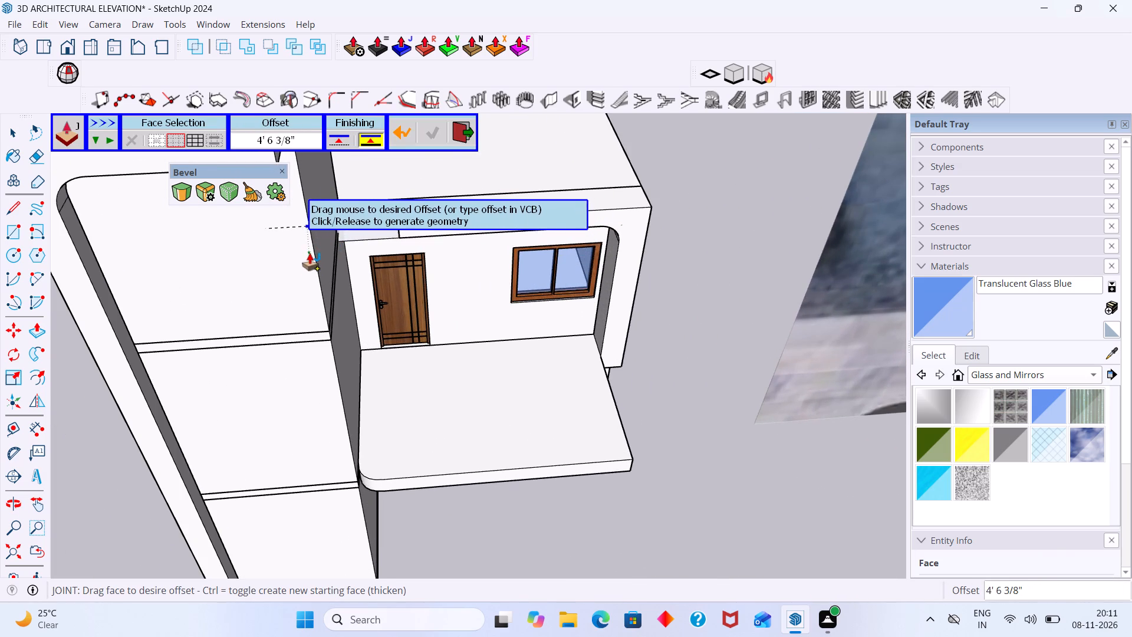
{"action": "scroll", "coordinate": [310, 254], "scroll_direction": "up", "scroll_amount": 2}
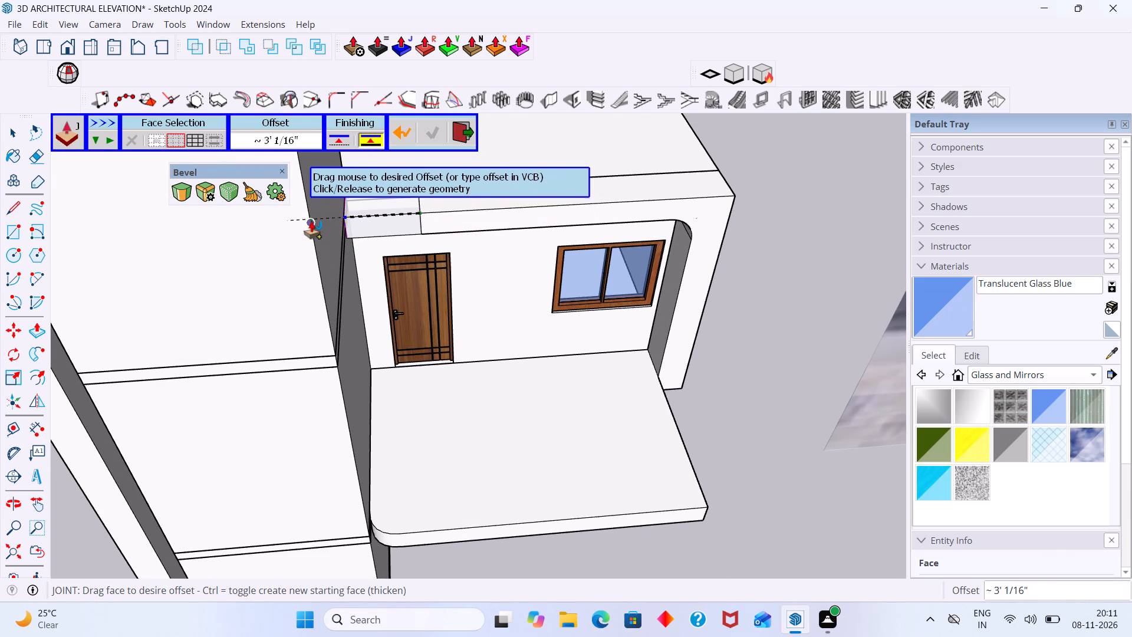
{"action": "left_click", "coordinate": [311, 223]}
{"action": "key", "text": "space"}
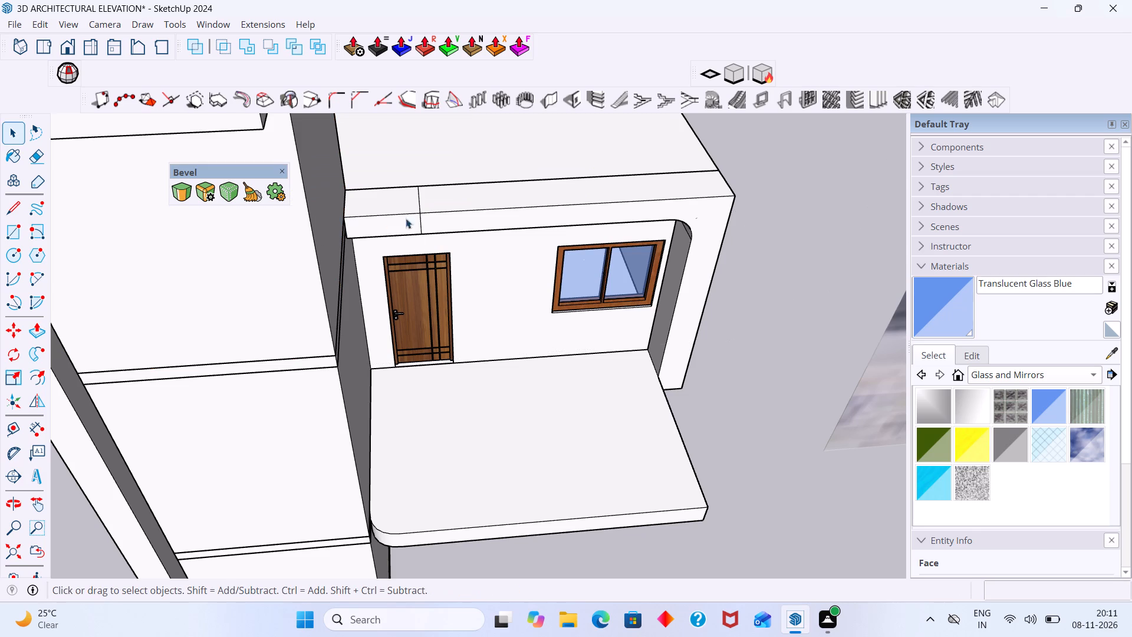
Erase the leftover seam lines across the beam's top and front faces above the first-floor door.
{"action": "scroll", "coordinate": [418, 218], "scroll_direction": "down", "scroll_amount": 2}
{"action": "scroll", "coordinate": [418, 212], "scroll_direction": "up", "scroll_amount": 2}
{"action": "key", "text": "e"}
{"action": "scroll", "coordinate": [428, 207], "scroll_direction": "up", "scroll_amount": 2}
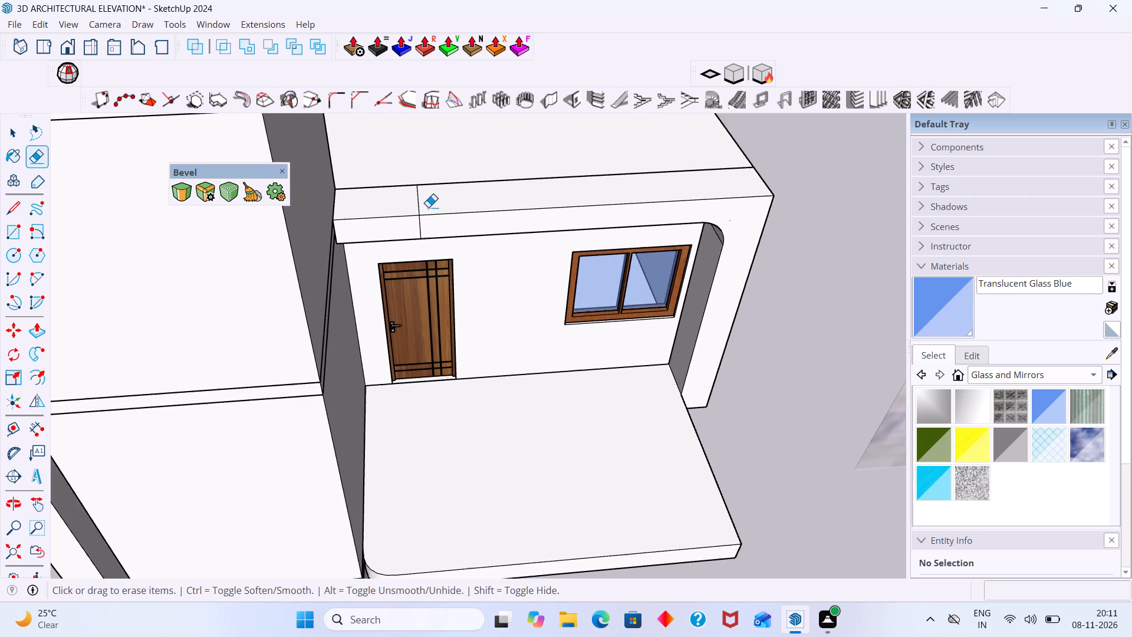
{"action": "left_click_drag", "start_coordinate": [428, 207], "coordinate": [407, 207]}
{"action": "left_click_drag", "start_coordinate": [427, 229], "coordinate": [402, 232]}
Erase the leftover seam line across the beam's underside above the first-floor door.
{"action": "middle_click_drag", "start_coordinate": [452, 240], "coordinate": [443, 196]}
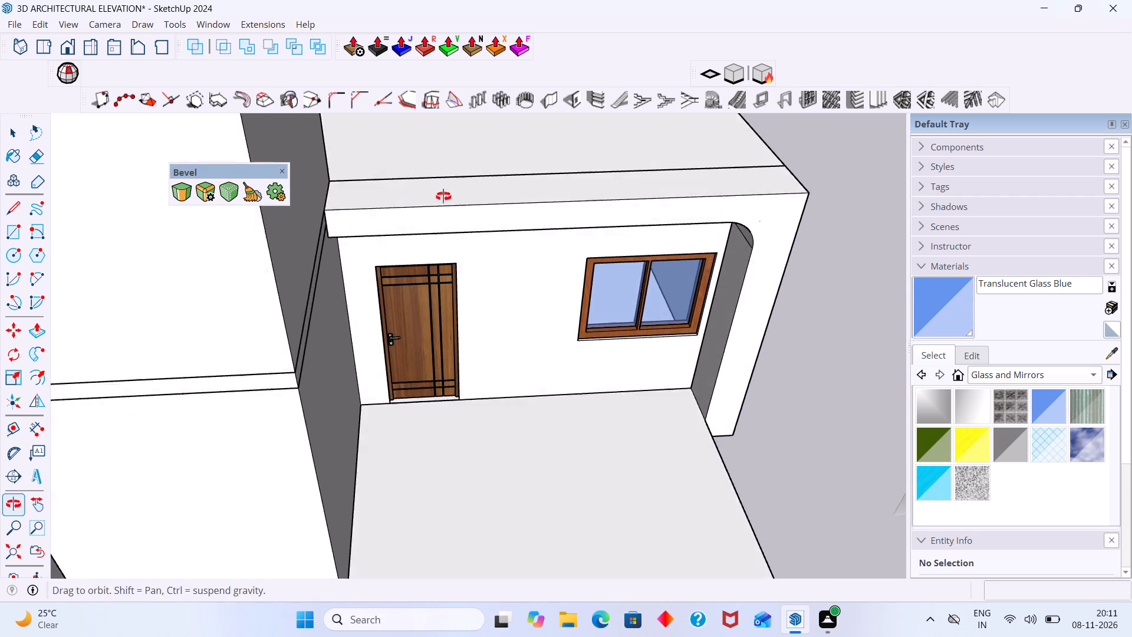
{"action": "middle_click_drag", "start_coordinate": [443, 196], "coordinate": [443, 183]}
{"action": "middle_click_drag", "start_coordinate": [411, 242], "coordinate": [425, 132]}
{"action": "middle_click_drag", "start_coordinate": [408, 244], "coordinate": [413, 172]}
{"action": "scroll", "coordinate": [423, 202], "scroll_direction": "up", "scroll_amount": 2}
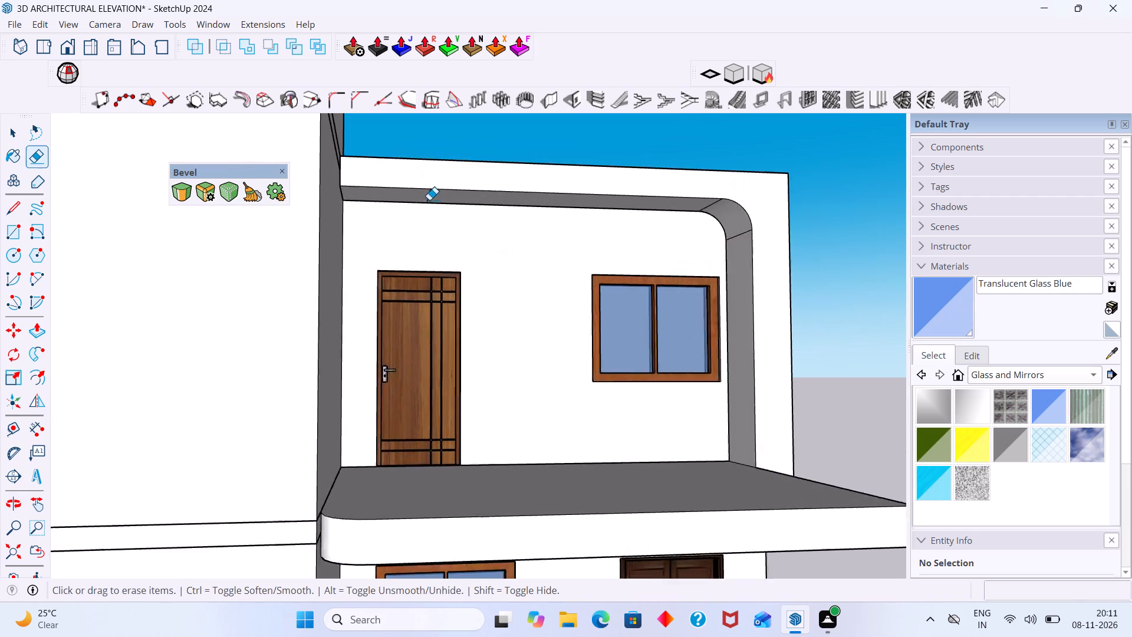
{"action": "scroll", "coordinate": [429, 200], "scroll_direction": "up", "scroll_amount": 3}
{"action": "middle_click_drag", "start_coordinate": [430, 202], "coordinate": [433, 141]}
{"action": "scroll", "coordinate": [440, 179], "scroll_direction": "up", "scroll_amount": 2}
{"action": "left_click_drag", "start_coordinate": [432, 200], "coordinate": [429, 201]}
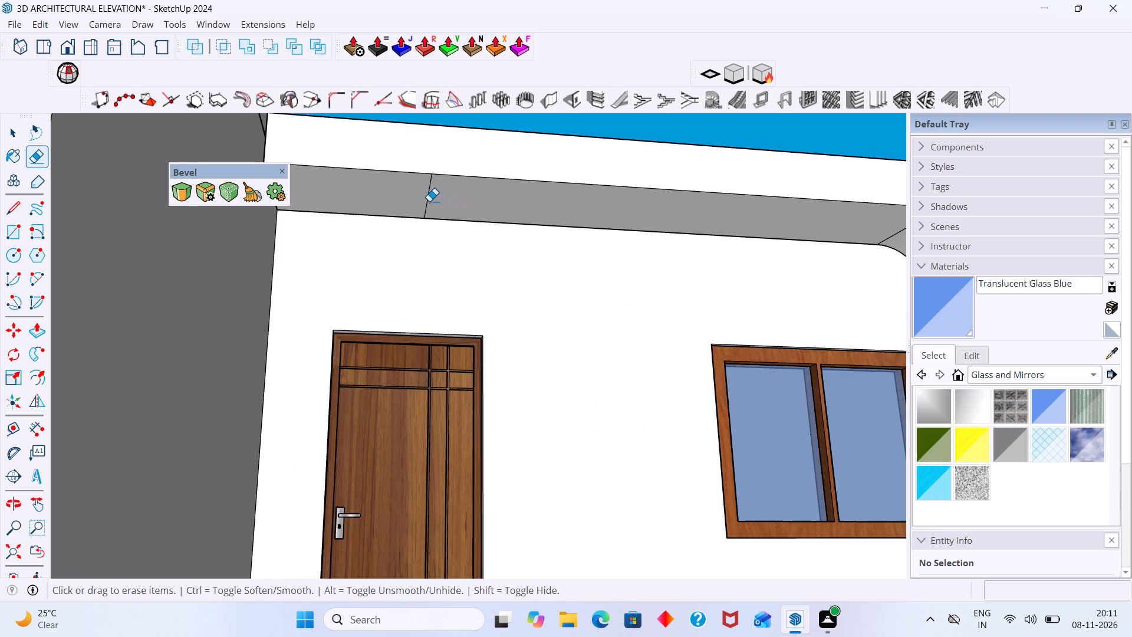
{"action": "left_click_drag", "start_coordinate": [429, 201], "coordinate": [414, 202]}
{"action": "key", "text": "space"}
Push/Pull the upper frame's front face outward 7' 9 5/8", up to the balcony slab's front edge beside the taller block.
{"action": "scroll", "coordinate": [482, 240], "scroll_direction": "down", "scroll_amount": 8}
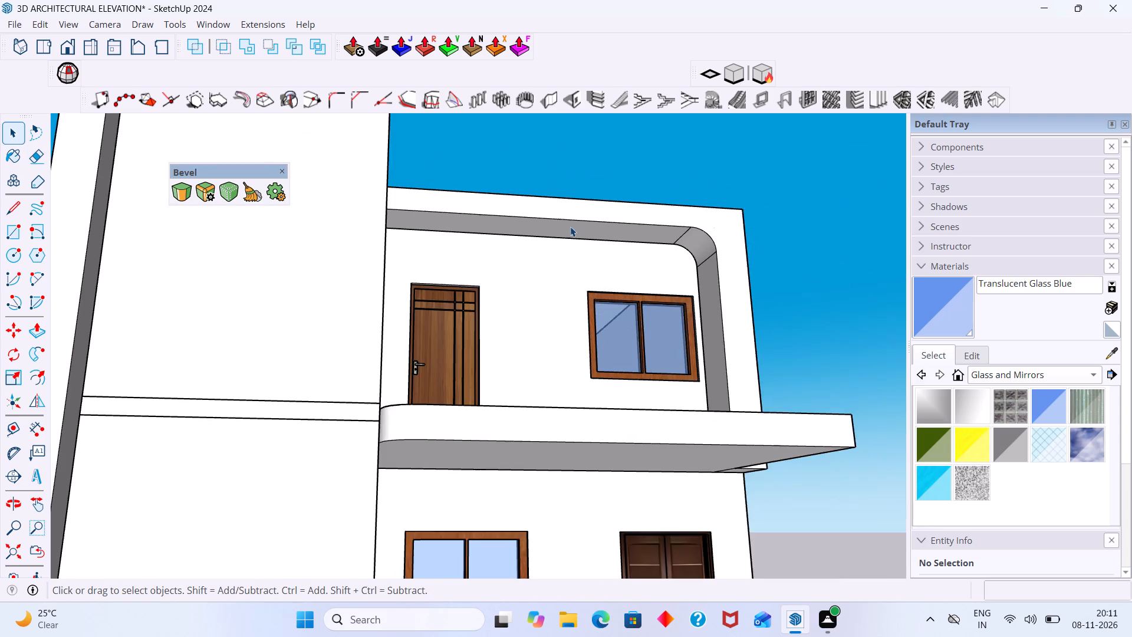
{"action": "middle_click_drag", "start_coordinate": [571, 231], "coordinate": [519, 418]}
{"action": "scroll", "coordinate": [567, 290], "scroll_direction": "down", "scroll_amount": 4}
{"action": "middle_click_drag", "start_coordinate": [550, 331], "coordinate": [526, 382]}
{"action": "scroll", "coordinate": [609, 295], "scroll_direction": "up", "scroll_amount": 2}
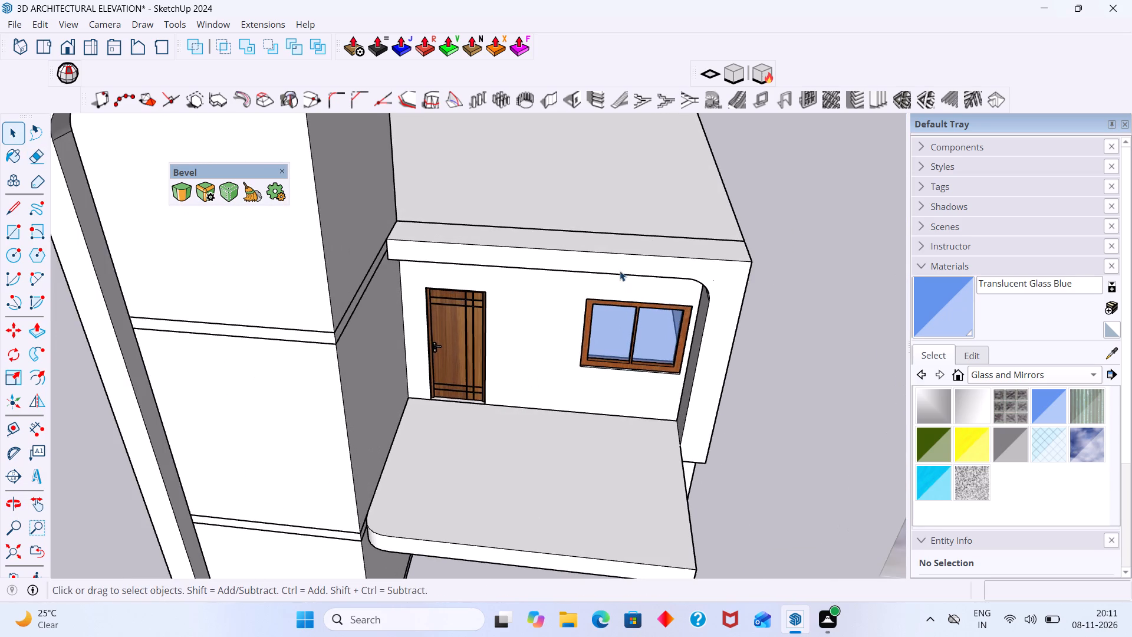
{"action": "scroll", "coordinate": [620, 268], "scroll_direction": "up", "scroll_amount": 2}
{"action": "left_click", "coordinate": [619, 264]}
{"action": "key", "text": "p"}
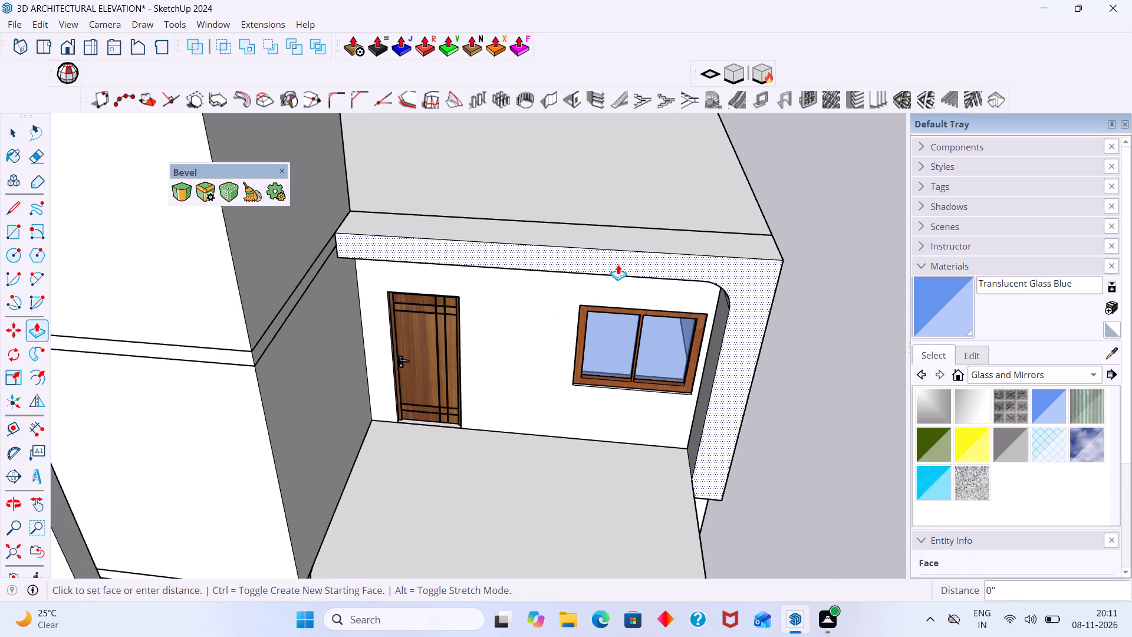
{"action": "left_click", "coordinate": [618, 264]}
{"action": "scroll", "coordinate": [618, 346], "scroll_direction": "down", "scroll_amount": 6}
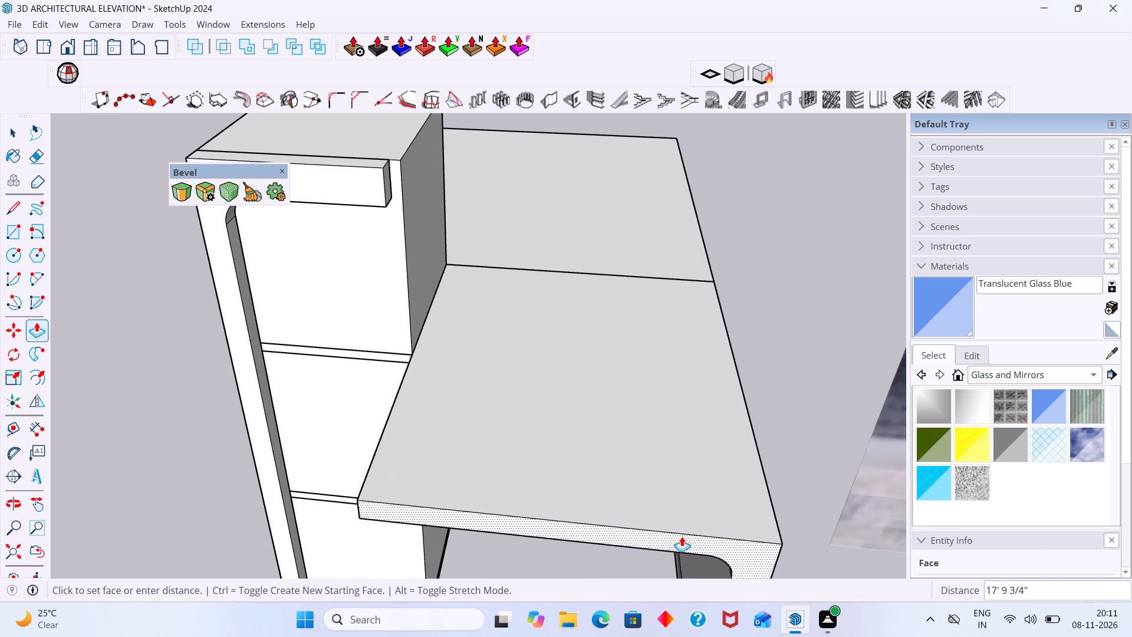
{"action": "middle_click_drag", "start_coordinate": [674, 507], "coordinate": [653, 428]}
{"action": "scroll", "coordinate": [681, 488], "scroll_direction": "down", "scroll_amount": 2}
{"action": "middle_click_drag", "start_coordinate": [678, 490], "coordinate": [657, 344], "text": "shift"}
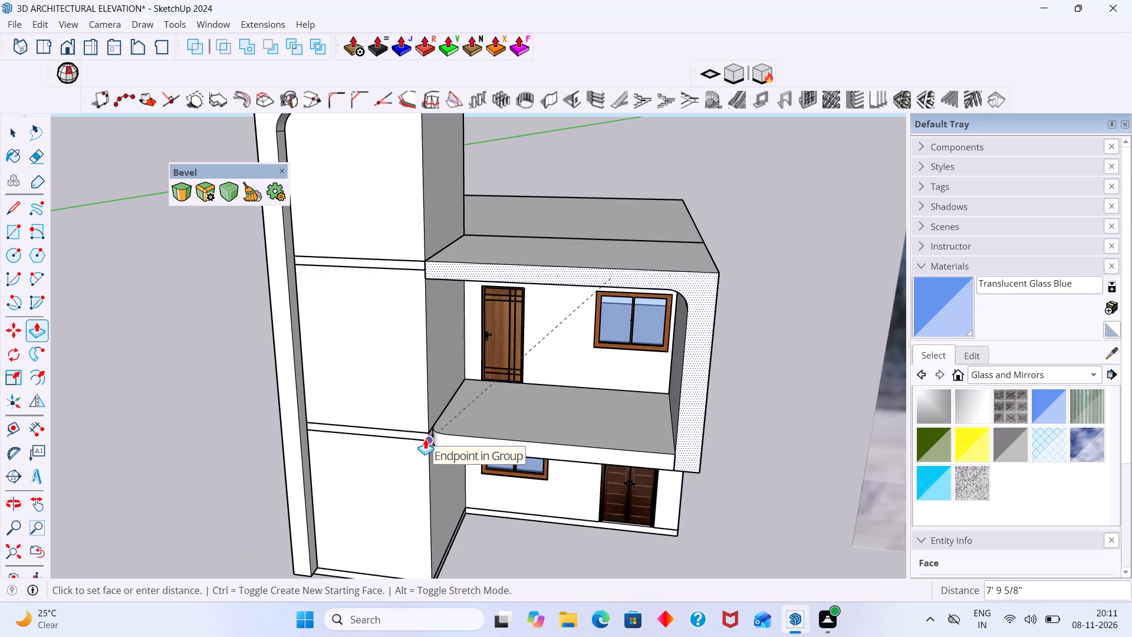
{"action": "left_click", "coordinate": [425, 439]}
{"action": "key", "text": "space"}
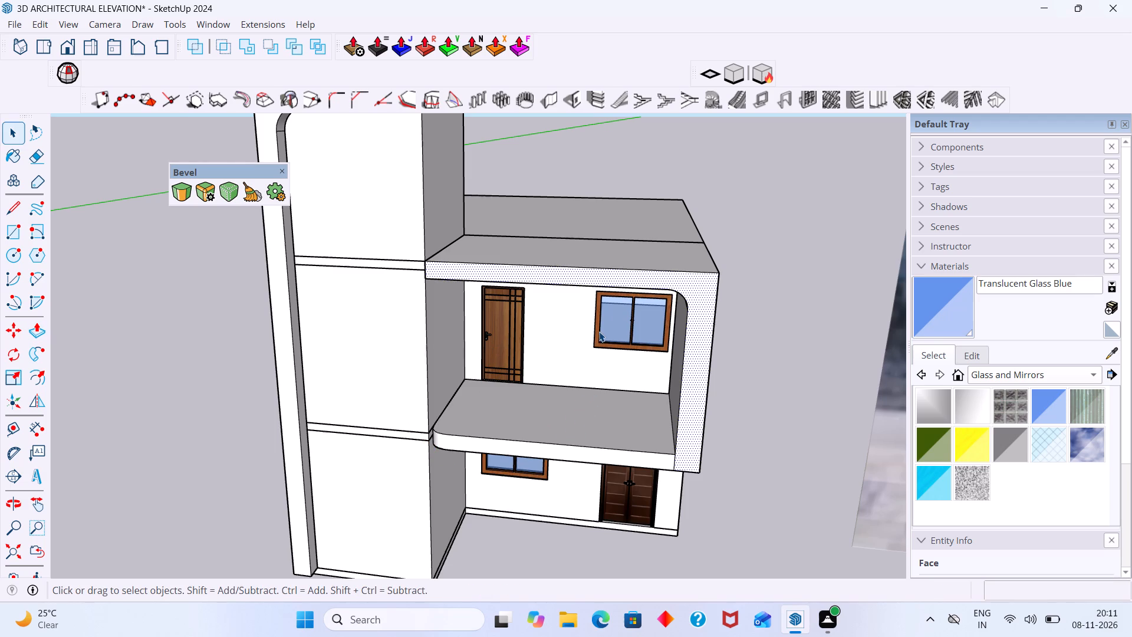
Bevel the extended roof slab's vertical corner edge beside the taller block with an offset of about 1' 9 5/16" and 6 segments.
{"action": "scroll", "coordinate": [425, 275], "scroll_direction": "up", "scroll_amount": 5}
{"action": "middle_click_drag", "start_coordinate": [417, 278], "coordinate": [459, 343]}
{"action": "scroll", "coordinate": [458, 323], "scroll_direction": "up", "scroll_amount": 6}
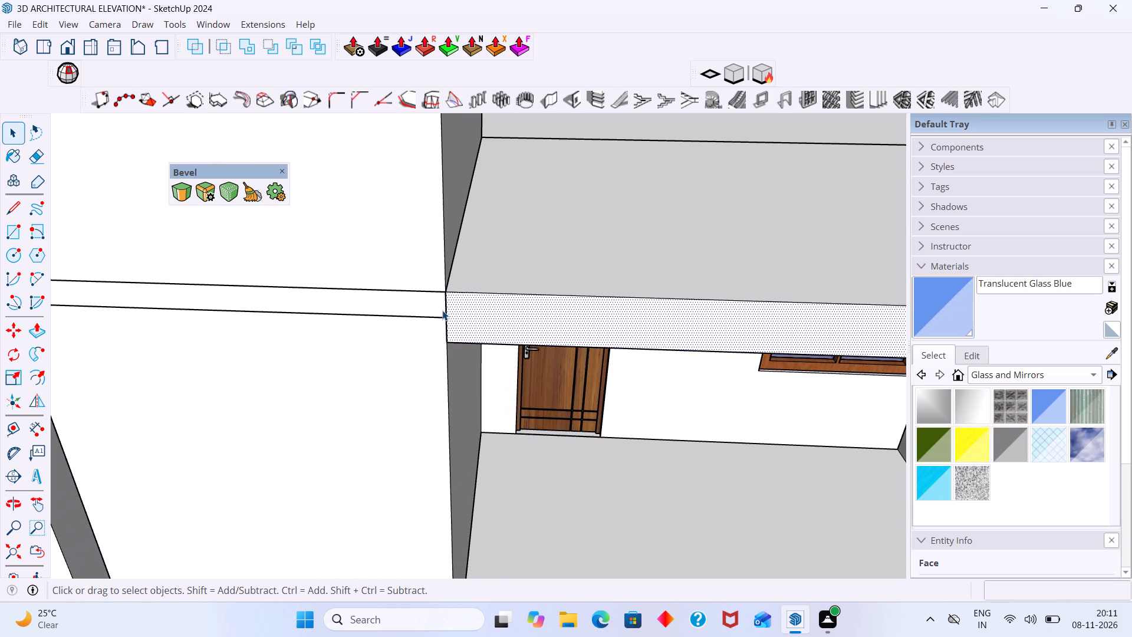
{"action": "left_click", "coordinate": [445, 307]}
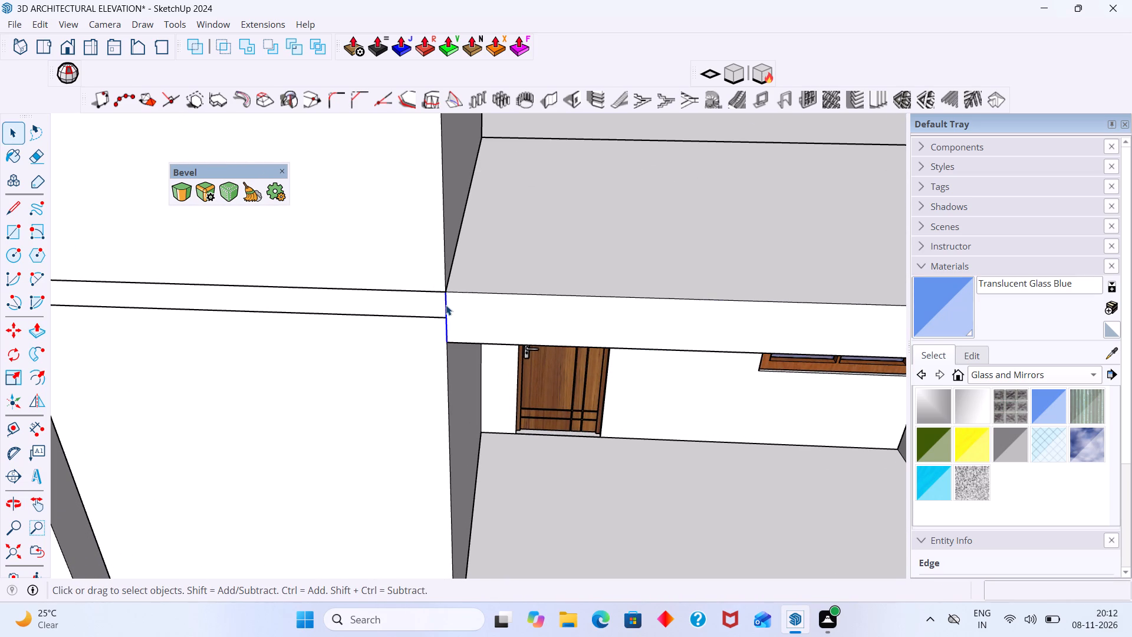
{"action": "left_click", "coordinate": [187, 199]}
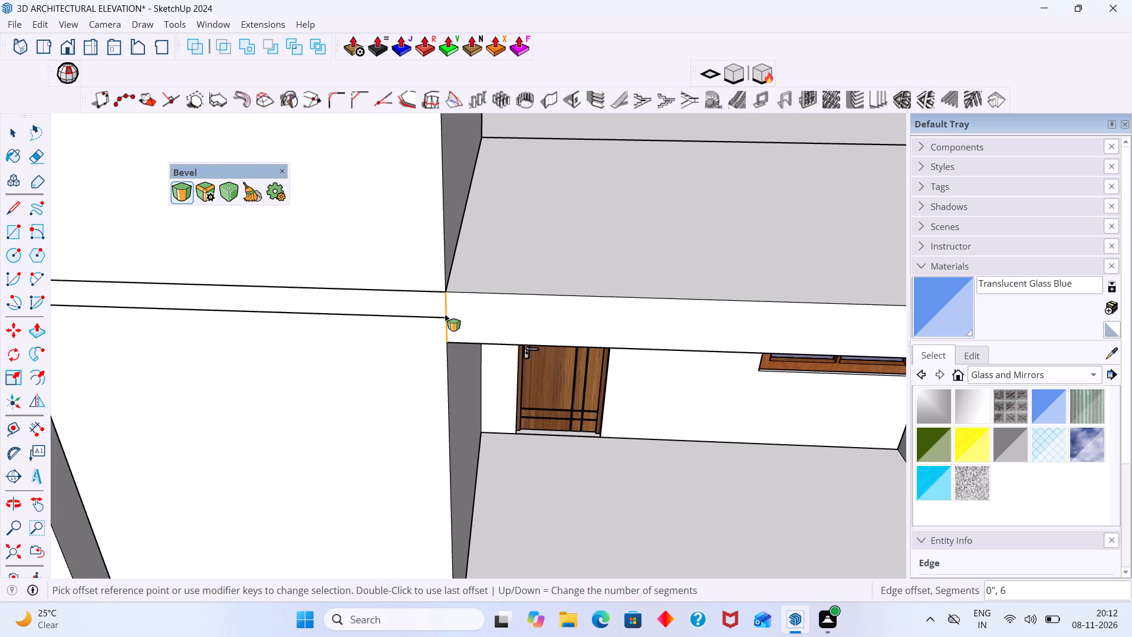
{"action": "left_click", "coordinate": [447, 310]}
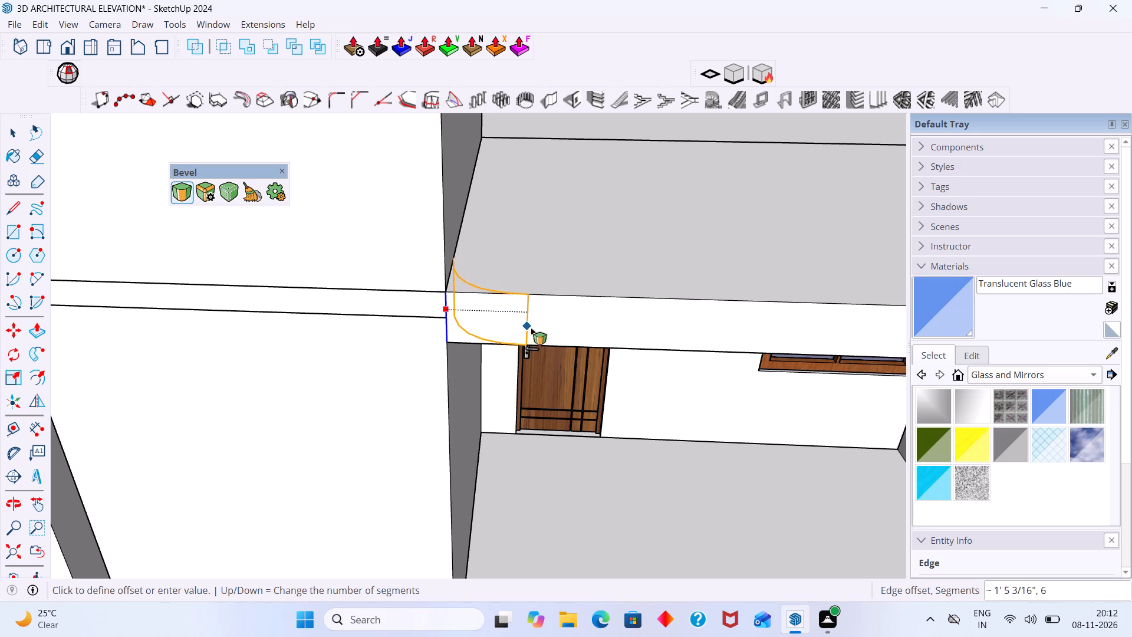
{"action": "scroll", "coordinate": [512, 349], "scroll_direction": "down", "scroll_amount": 4}
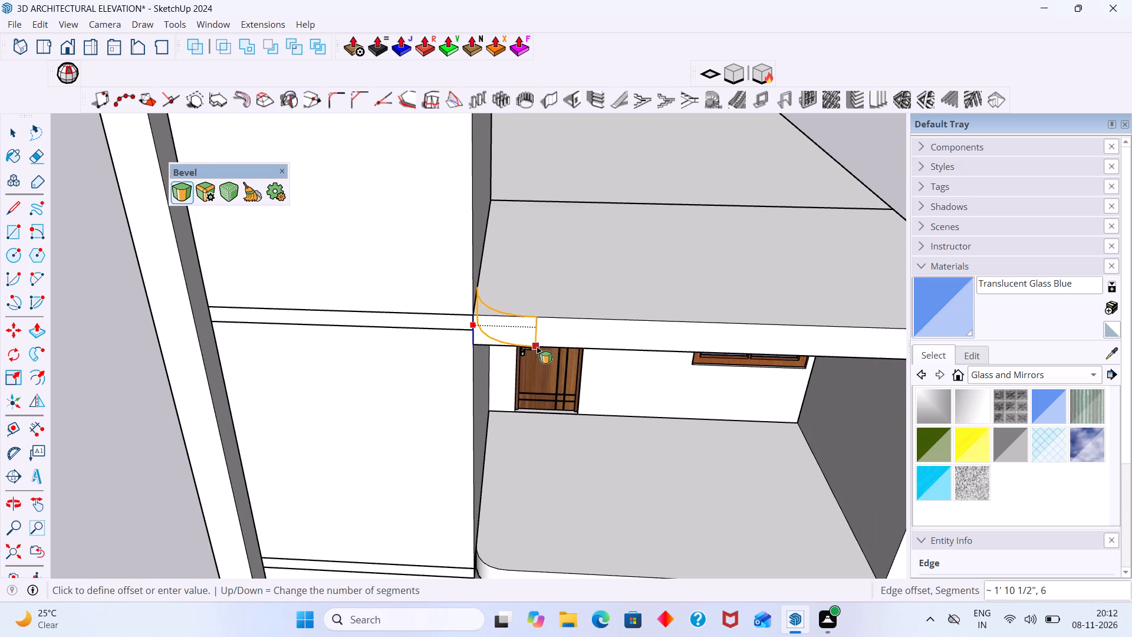
{"action": "scroll", "coordinate": [537, 347], "scroll_direction": "down", "scroll_amount": 1}
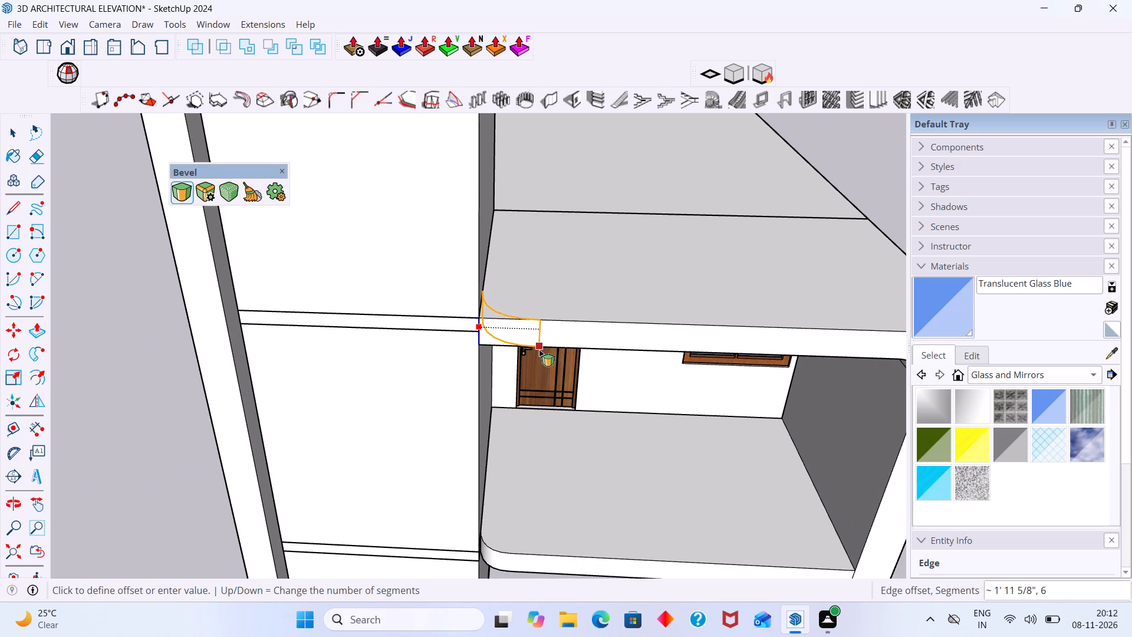
{"action": "left_click", "coordinate": [534, 349]}
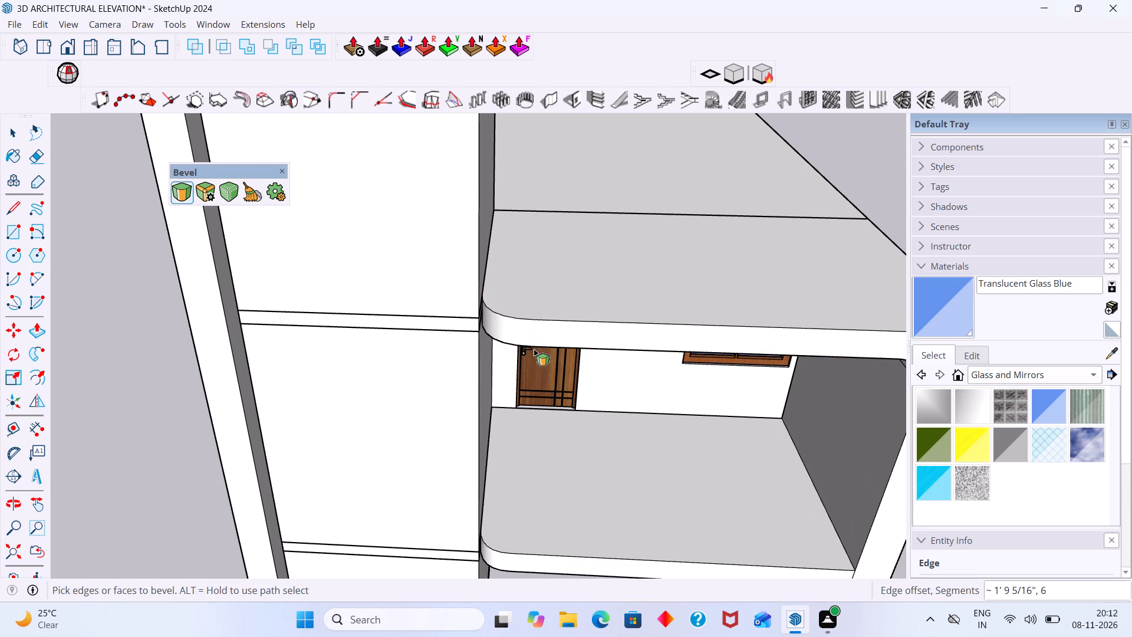
{"action": "key", "text": "space"}
Examine the extended frame, the rounded slab corners and the joint between balcony slab and frame leg from several angles.
{"action": "scroll", "coordinate": [532, 353], "scroll_direction": "down", "scroll_amount": 5}
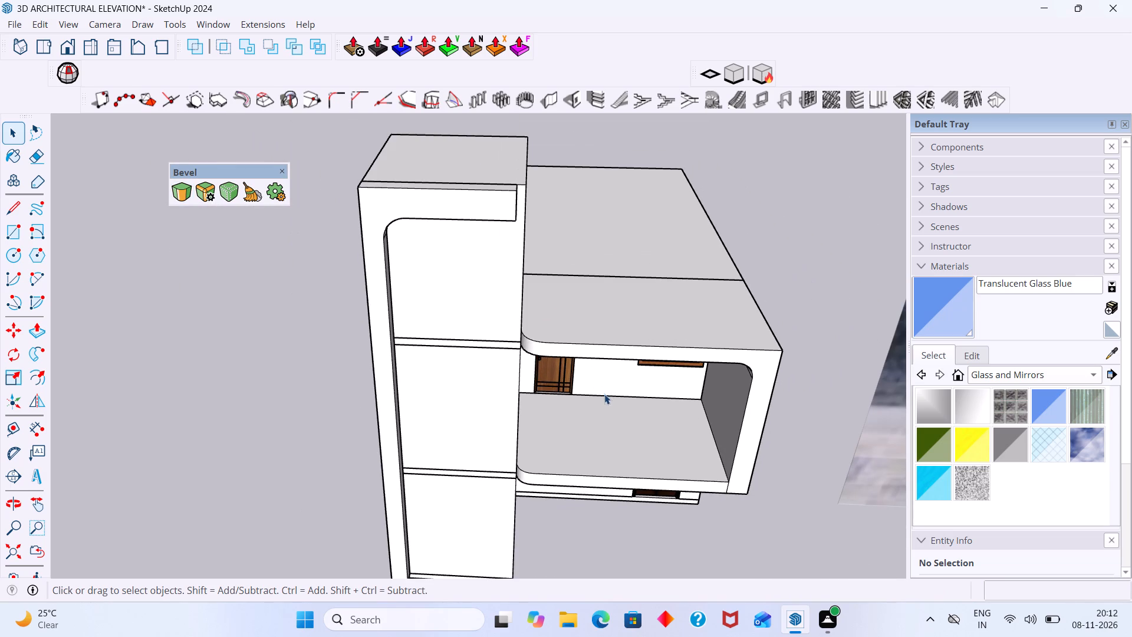
{"action": "middle_click_drag", "start_coordinate": [594, 389], "coordinate": [455, 319], "text": "shift"}
{"action": "middle_click_drag", "start_coordinate": [432, 291], "coordinate": [432, 205]}
{"action": "scroll", "coordinate": [384, 239], "scroll_direction": "up", "scroll_amount": 3}
{"action": "middle_click_drag", "start_coordinate": [381, 249], "coordinate": [485, 270]}
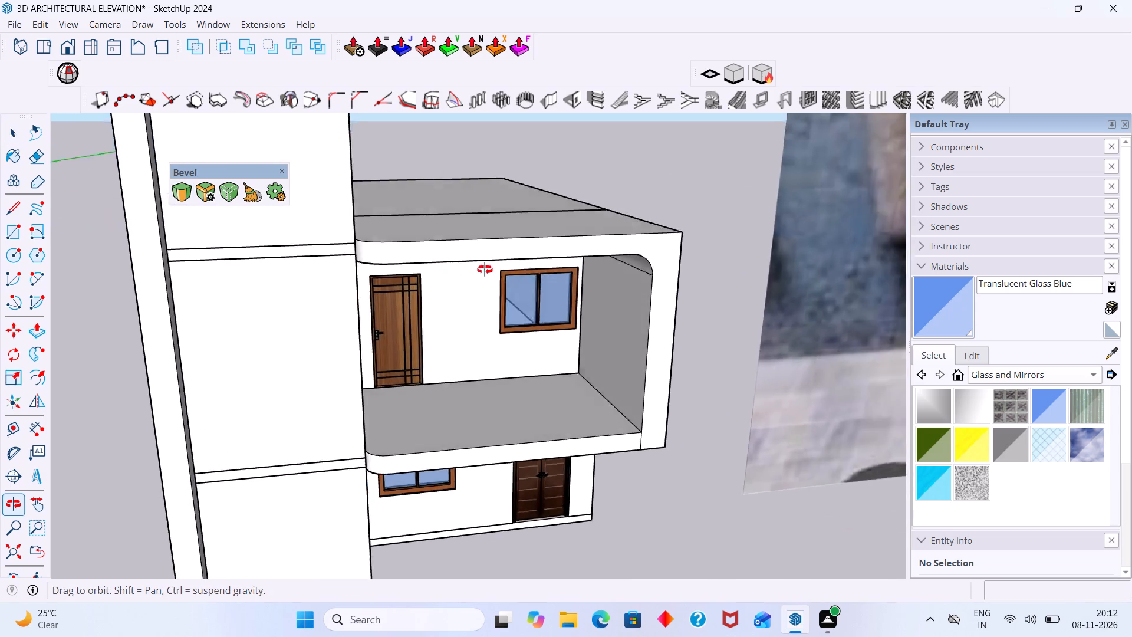
{"action": "middle_click_drag", "start_coordinate": [485, 270], "coordinate": [535, 247]}
{"action": "scroll", "coordinate": [573, 258], "scroll_direction": "down", "scroll_amount": 2}
{"action": "middle_click_drag", "start_coordinate": [589, 287], "coordinate": [504, 268]}
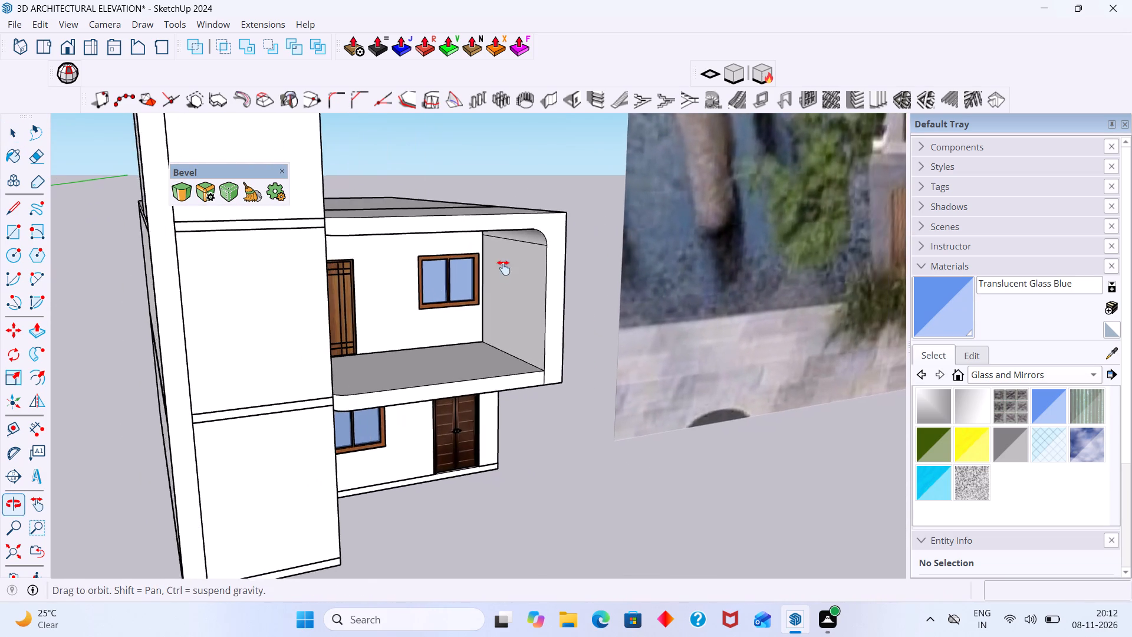
{"action": "middle_click_drag", "start_coordinate": [504, 268], "coordinate": [502, 267]}
{"action": "middle_click_drag", "start_coordinate": [519, 285], "coordinate": [288, 330]}
{"action": "scroll", "coordinate": [481, 329], "scroll_direction": "up", "scroll_amount": 5}
{"action": "middle_click_drag", "start_coordinate": [316, 383], "coordinate": [372, 346]}
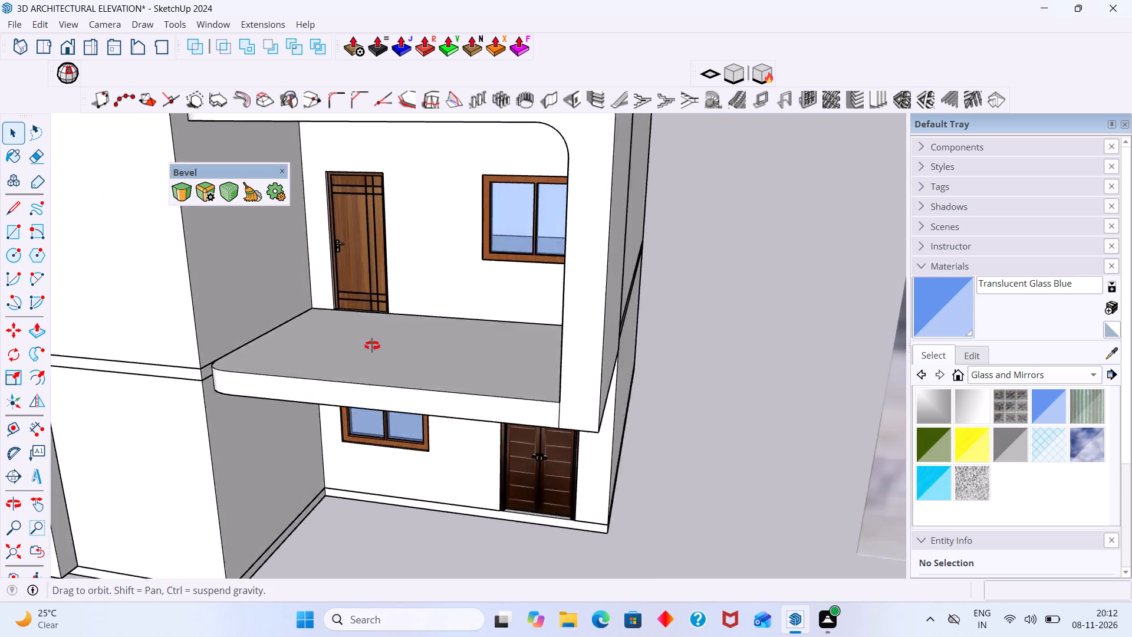
{"action": "middle_click_drag", "start_coordinate": [372, 346], "coordinate": [407, 228]}
{"action": "scroll", "coordinate": [436, 270], "scroll_direction": "down", "scroll_amount": 4}
{"action": "middle_click_drag", "start_coordinate": [529, 316], "coordinate": [518, 424]}
{"action": "scroll", "coordinate": [511, 304], "scroll_direction": "down", "scroll_amount": 2}
{"action": "middle_click_drag", "start_coordinate": [492, 300], "coordinate": [476, 408]}
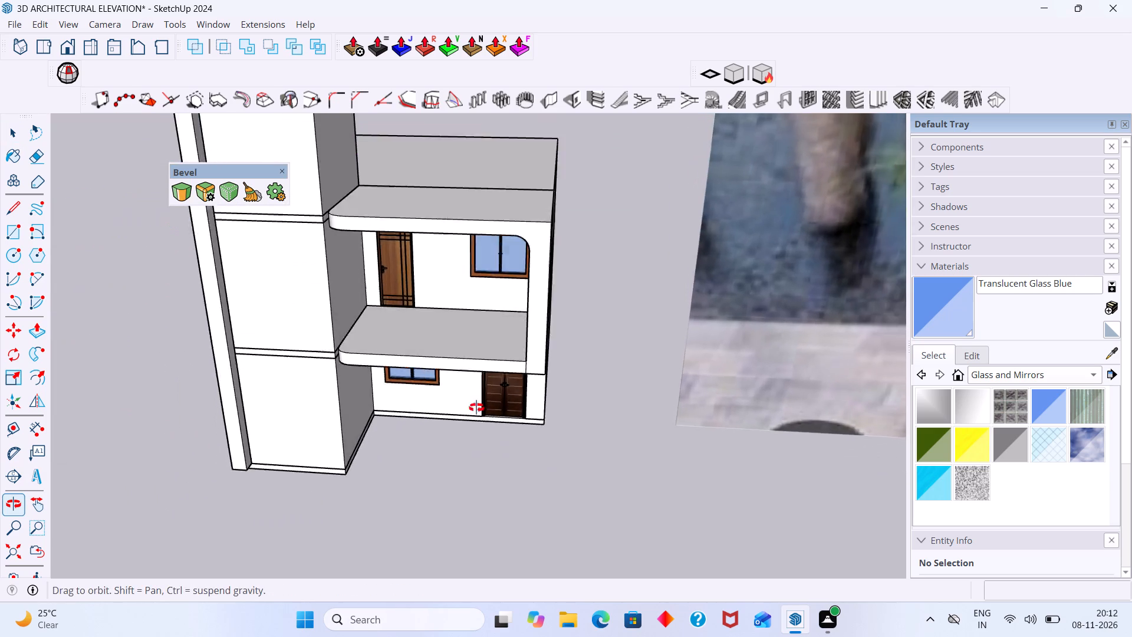
{"action": "middle_click_drag", "start_coordinate": [476, 408], "coordinate": [483, 415]}
{"action": "scroll", "coordinate": [456, 310], "scroll_direction": "down", "scroll_amount": 8}
{"action": "scroll", "coordinate": [410, 199], "scroll_direction": "up", "scroll_amount": 6}
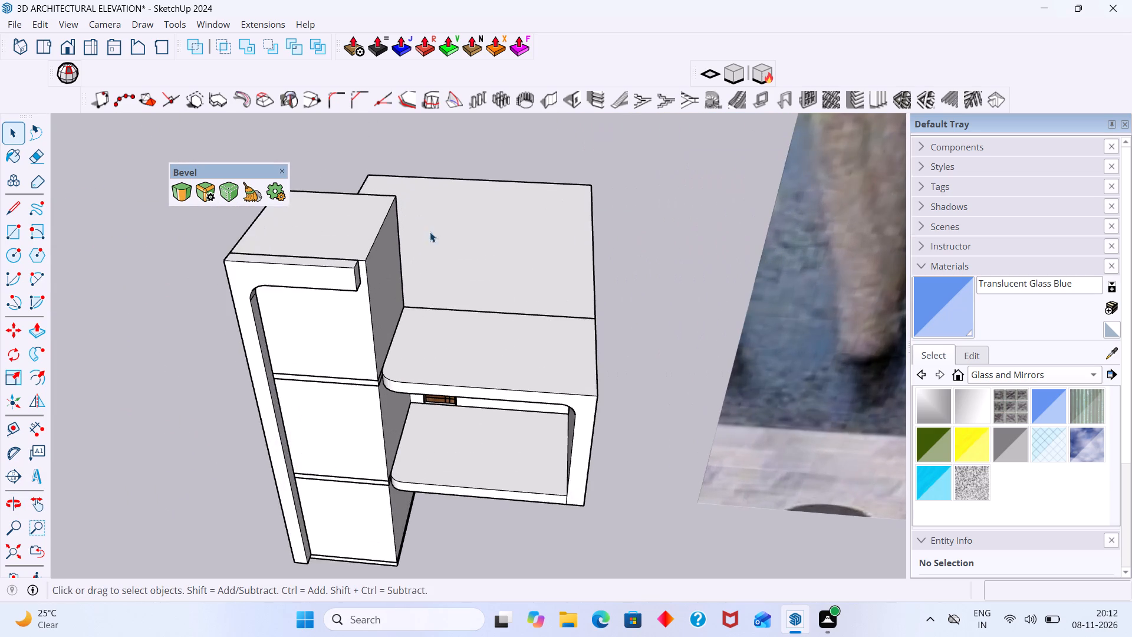
{"action": "middle_click_drag", "start_coordinate": [445, 289], "coordinate": [445, 197]}
{"action": "middle_click_drag", "start_coordinate": [502, 405], "coordinate": [526, 321]}
{"action": "middle_click_drag", "start_coordinate": [663, 400], "coordinate": [662, 393]}
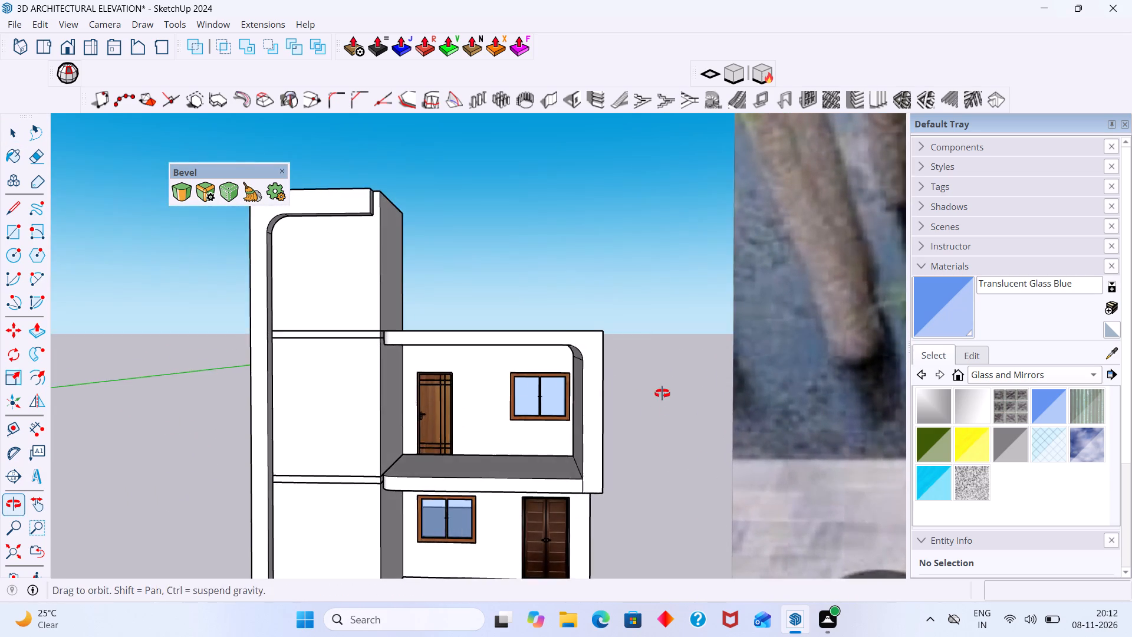
{"action": "middle_click_drag", "start_coordinate": [662, 393], "coordinate": [634, 312]}
{"action": "middle_click_drag", "start_coordinate": [528, 416], "coordinate": [649, 435]}
{"action": "scroll", "coordinate": [595, 454], "scroll_direction": "up", "scroll_amount": 2}
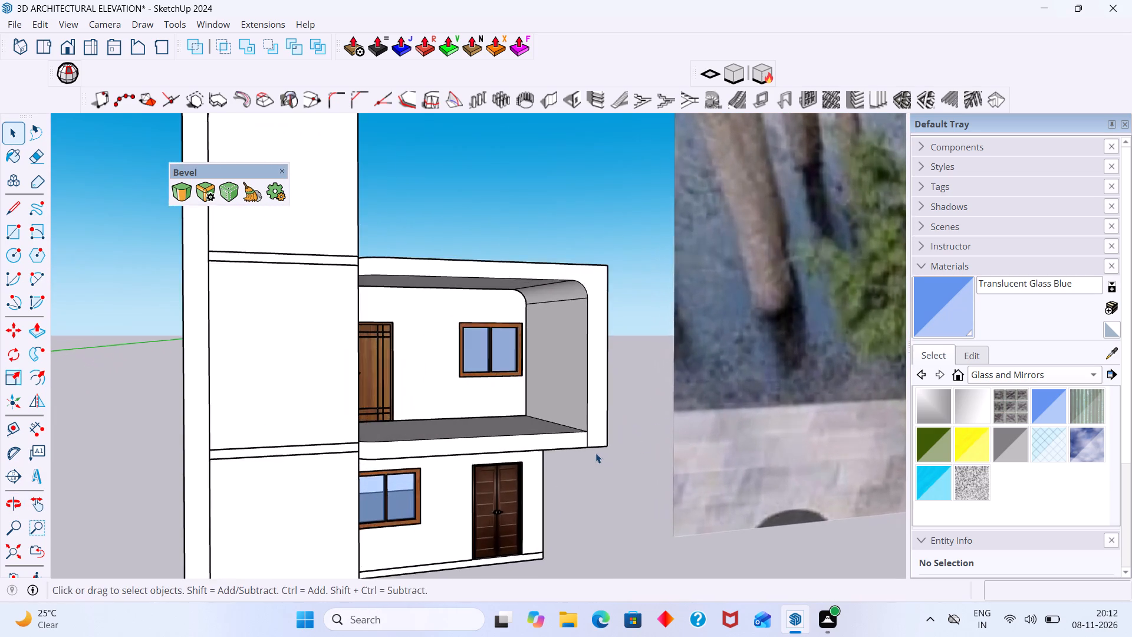
{"action": "scroll", "coordinate": [595, 453], "scroll_direction": "up", "scroll_amount": 2}
{"action": "middle_click_drag", "start_coordinate": [601, 436], "coordinate": [567, 446]}
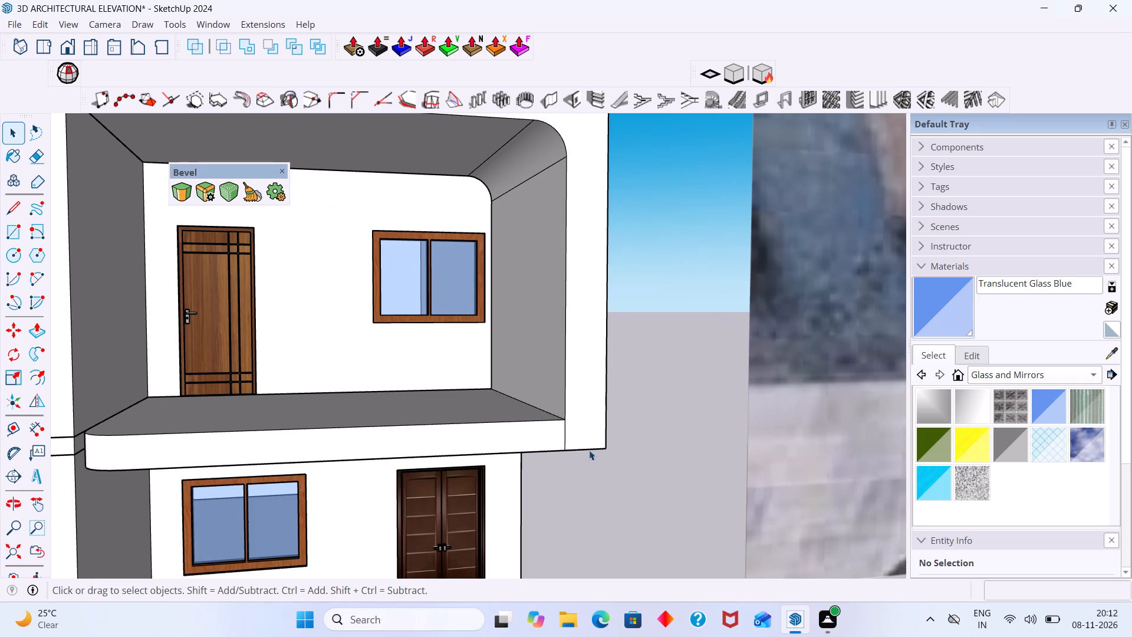
{"action": "middle_click_drag", "start_coordinate": [662, 438], "coordinate": [411, 446]}
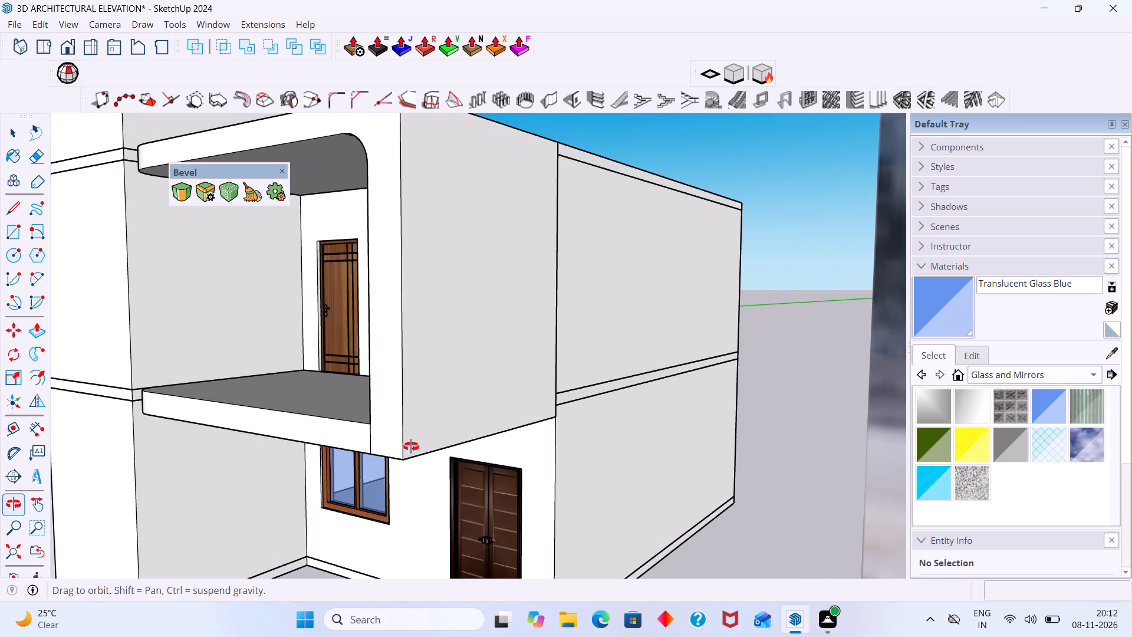
{"action": "middle_click_drag", "start_coordinate": [411, 446], "coordinate": [666, 467]}
{"action": "scroll", "coordinate": [201, 496], "scroll_direction": "up", "scroll_amount": 1}
{"action": "scroll", "coordinate": [200, 495], "scroll_direction": "down", "scroll_amount": 4}
{"action": "middle_click_drag", "start_coordinate": [177, 500], "coordinate": [227, 484]}
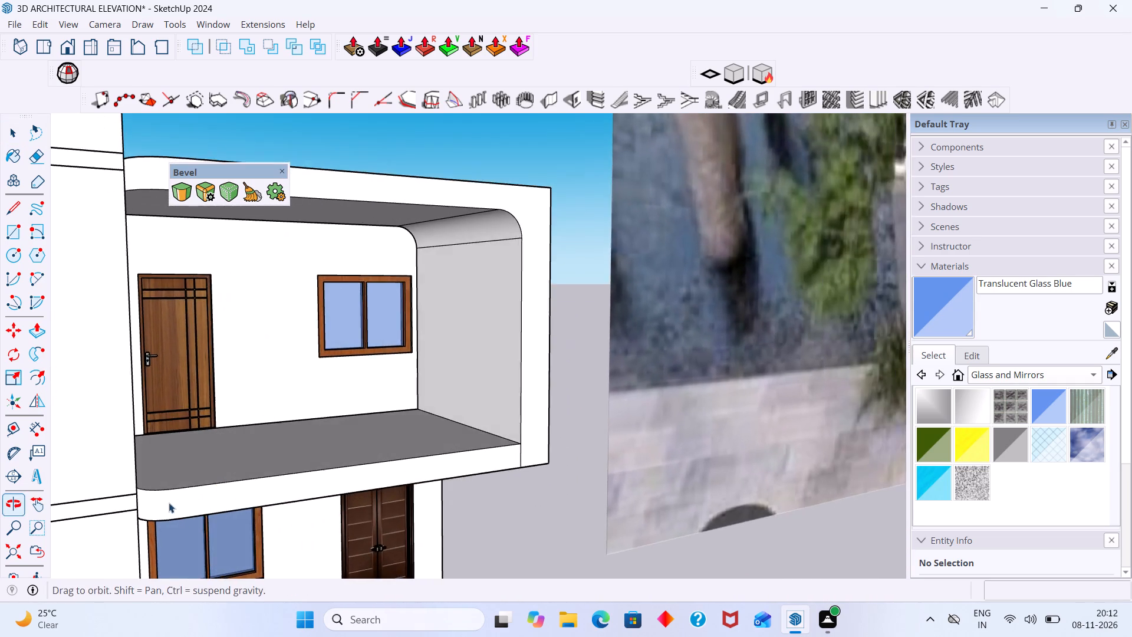
{"action": "scroll", "coordinate": [168, 503], "scroll_direction": "up", "scroll_amount": 5}
{"action": "middle_click_drag", "start_coordinate": [139, 491], "coordinate": [119, 484]}
{"action": "scroll", "coordinate": [35, 496], "scroll_direction": "up", "scroll_amount": 1}
{"action": "scroll", "coordinate": [338, 438], "scroll_direction": "down", "scroll_amount": 6}
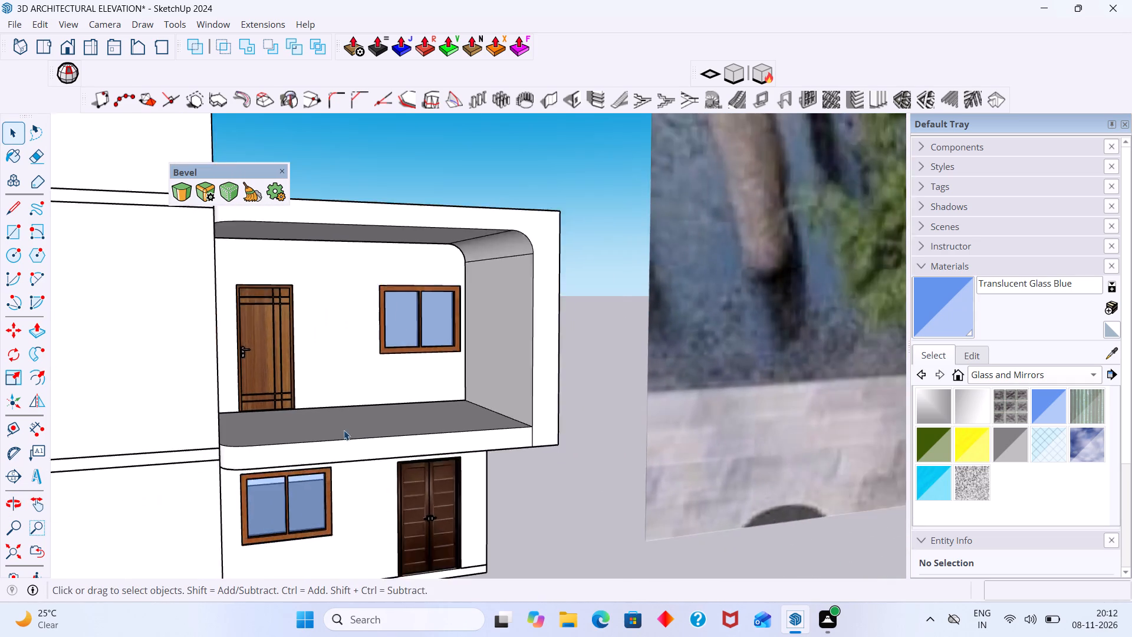
{"action": "scroll", "coordinate": [344, 430], "scroll_direction": "down", "scroll_amount": 6}
{"action": "middle_click_drag", "start_coordinate": [406, 344], "coordinate": [275, 390]}
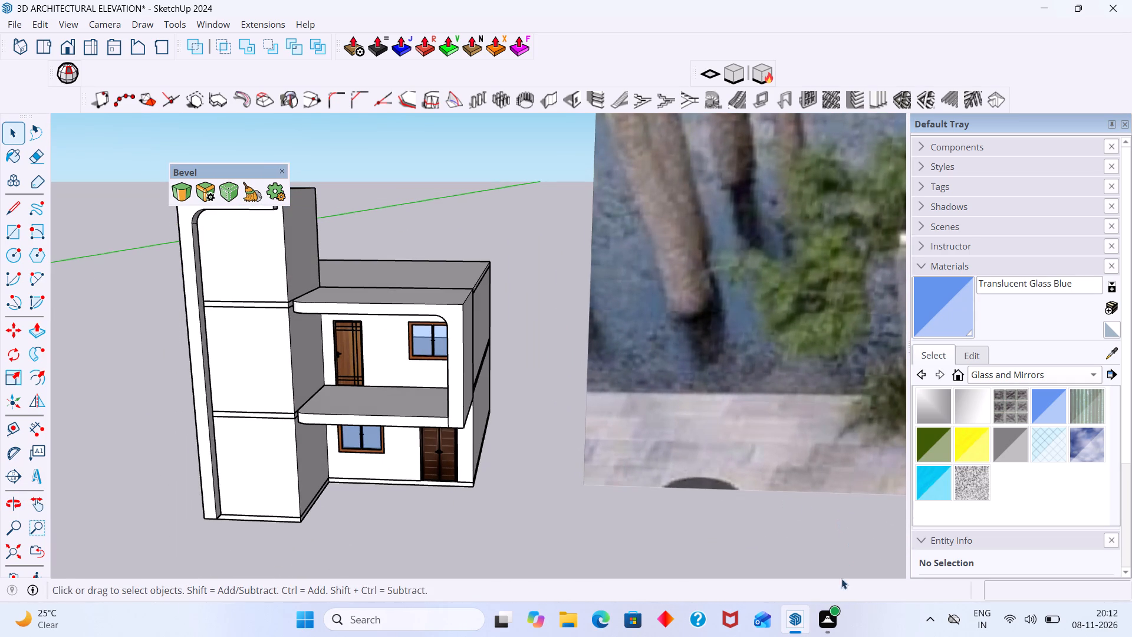
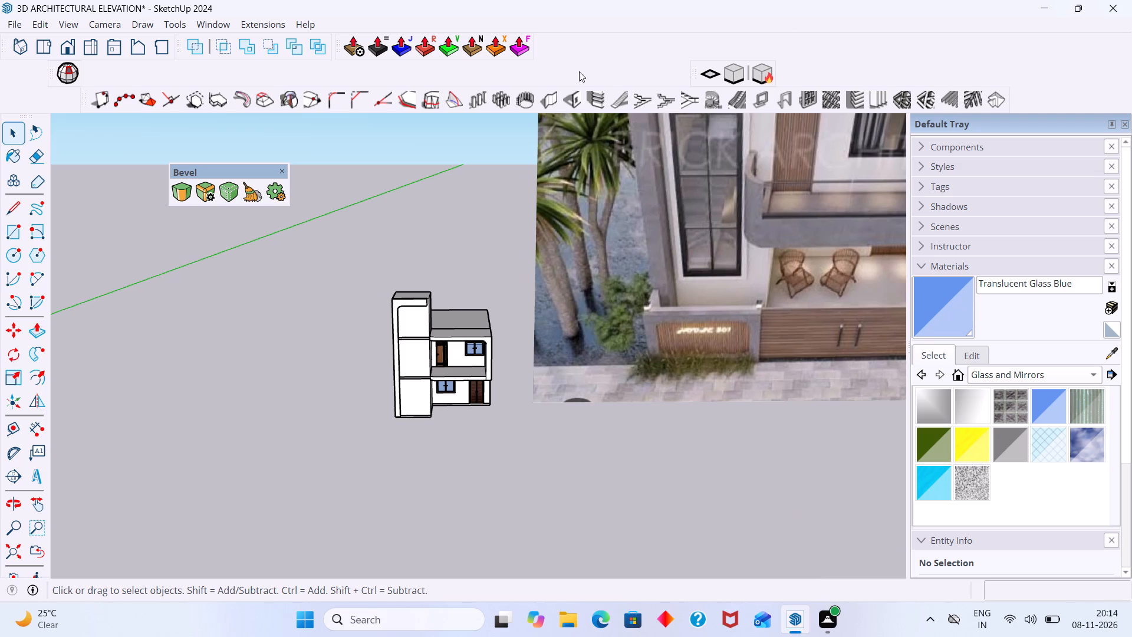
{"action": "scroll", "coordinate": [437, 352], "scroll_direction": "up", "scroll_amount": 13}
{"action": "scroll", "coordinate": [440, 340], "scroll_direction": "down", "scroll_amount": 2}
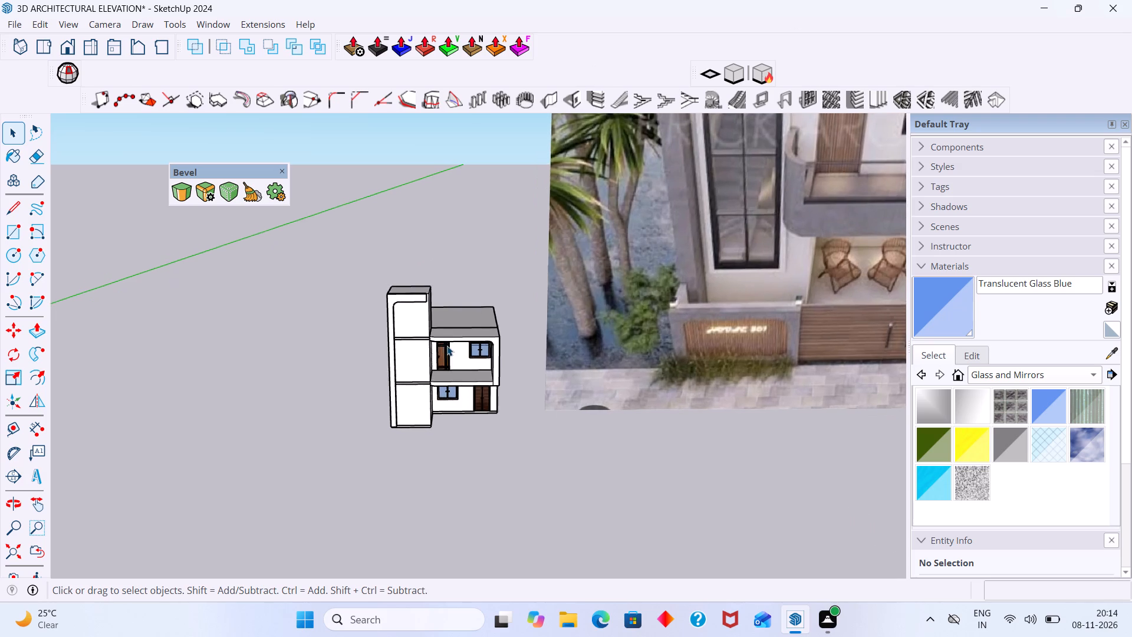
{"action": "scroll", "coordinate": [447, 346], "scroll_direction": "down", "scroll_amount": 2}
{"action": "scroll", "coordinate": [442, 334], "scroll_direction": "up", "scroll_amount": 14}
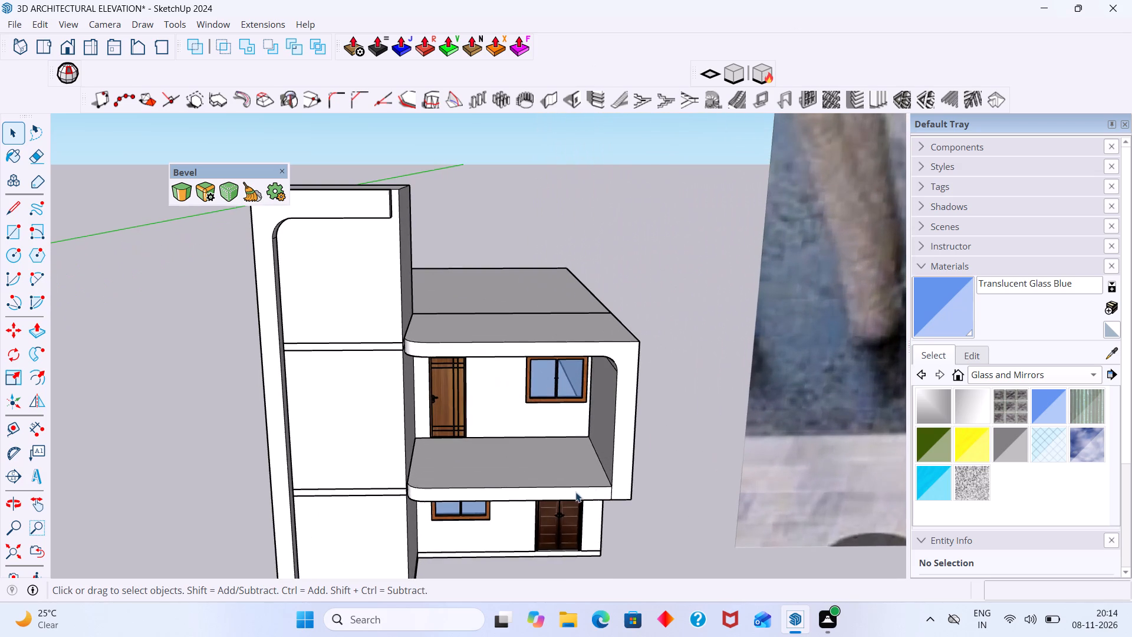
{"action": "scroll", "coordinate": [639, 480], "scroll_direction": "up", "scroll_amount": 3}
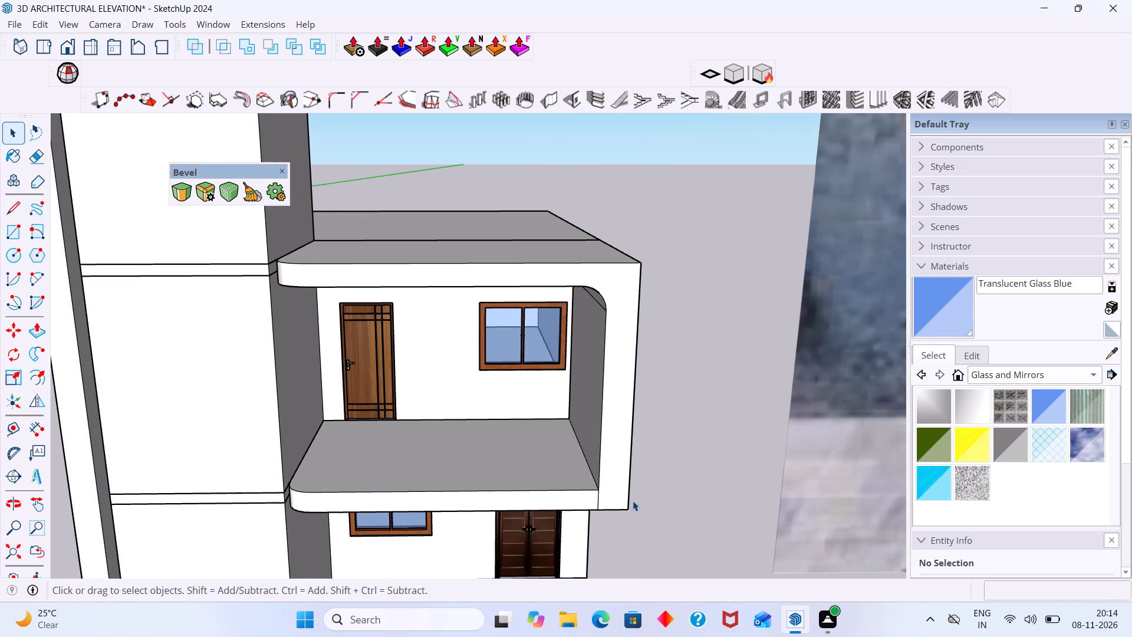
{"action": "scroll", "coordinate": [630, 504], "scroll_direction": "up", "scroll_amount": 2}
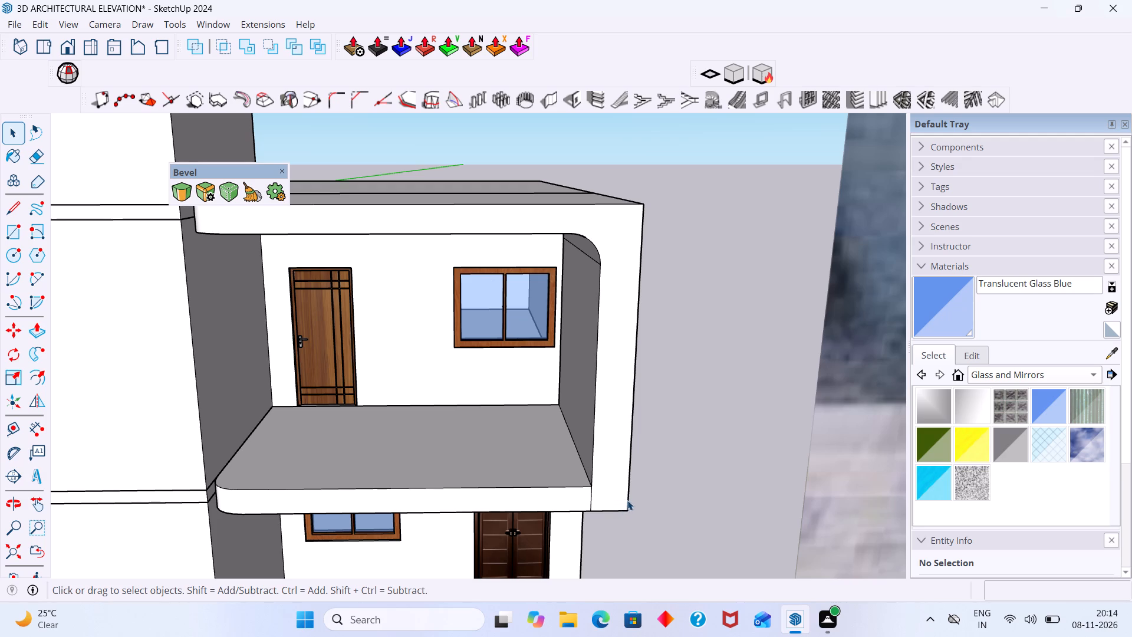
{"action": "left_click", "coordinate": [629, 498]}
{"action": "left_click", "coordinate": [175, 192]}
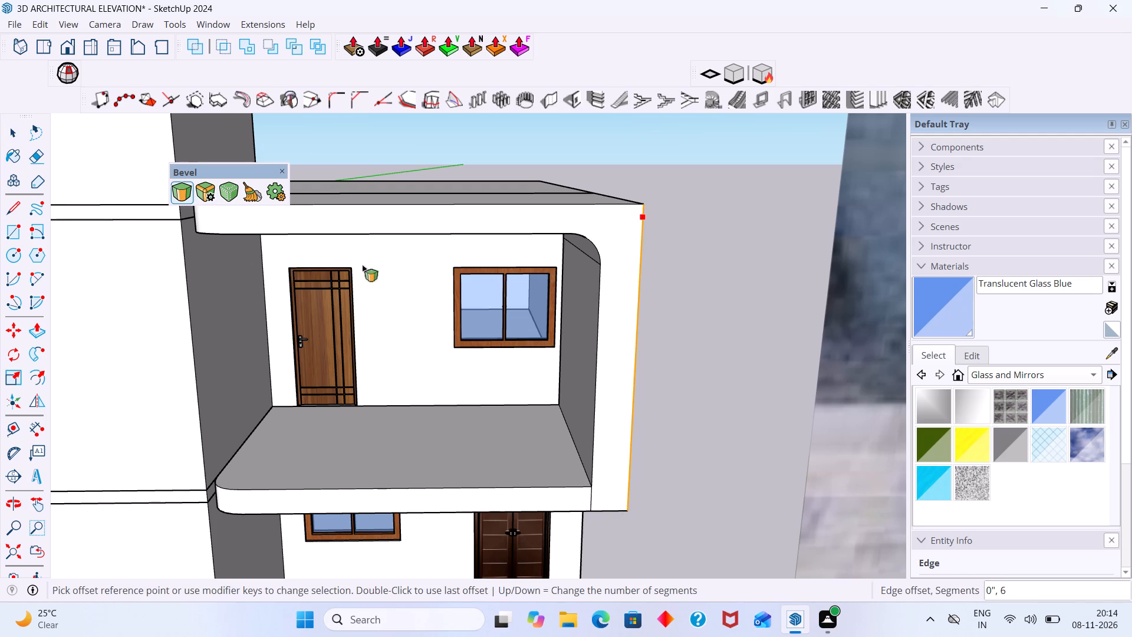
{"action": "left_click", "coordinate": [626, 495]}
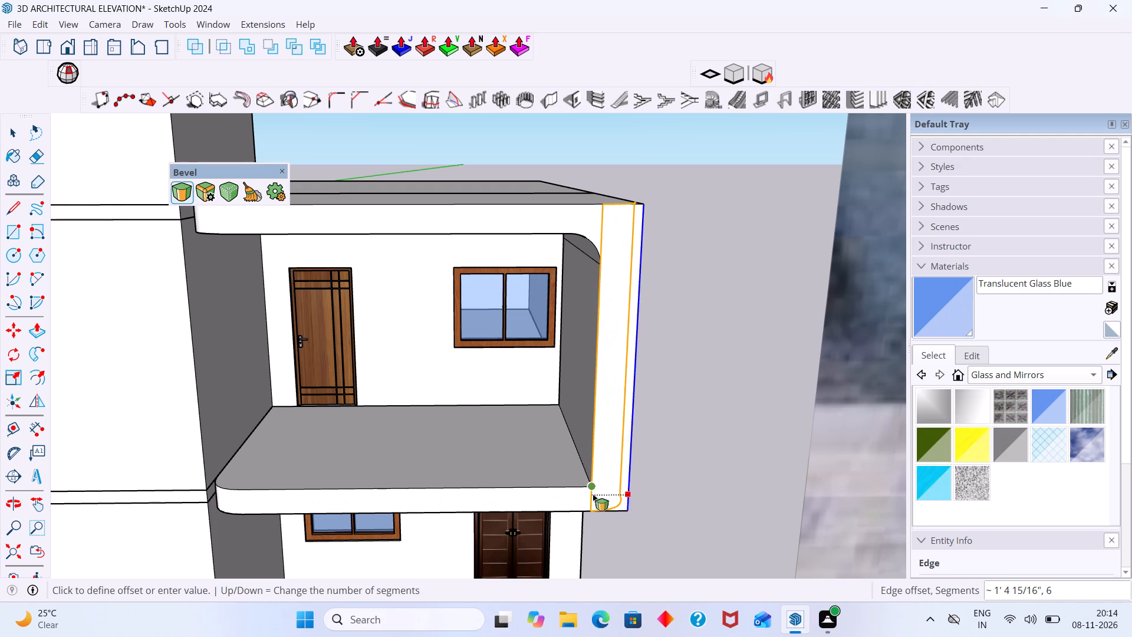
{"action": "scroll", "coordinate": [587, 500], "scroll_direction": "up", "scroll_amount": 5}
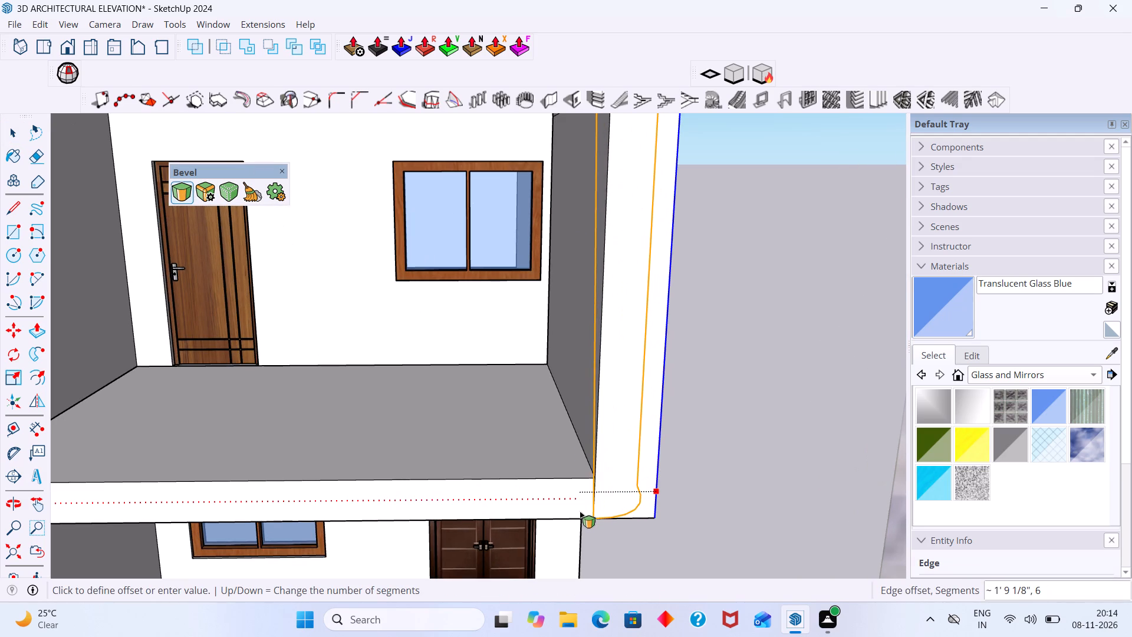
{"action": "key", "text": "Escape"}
Undo the rounding of the extended roof slab's vertical corner beside the taller block.
{"action": "key", "text": "ctrl+z"}
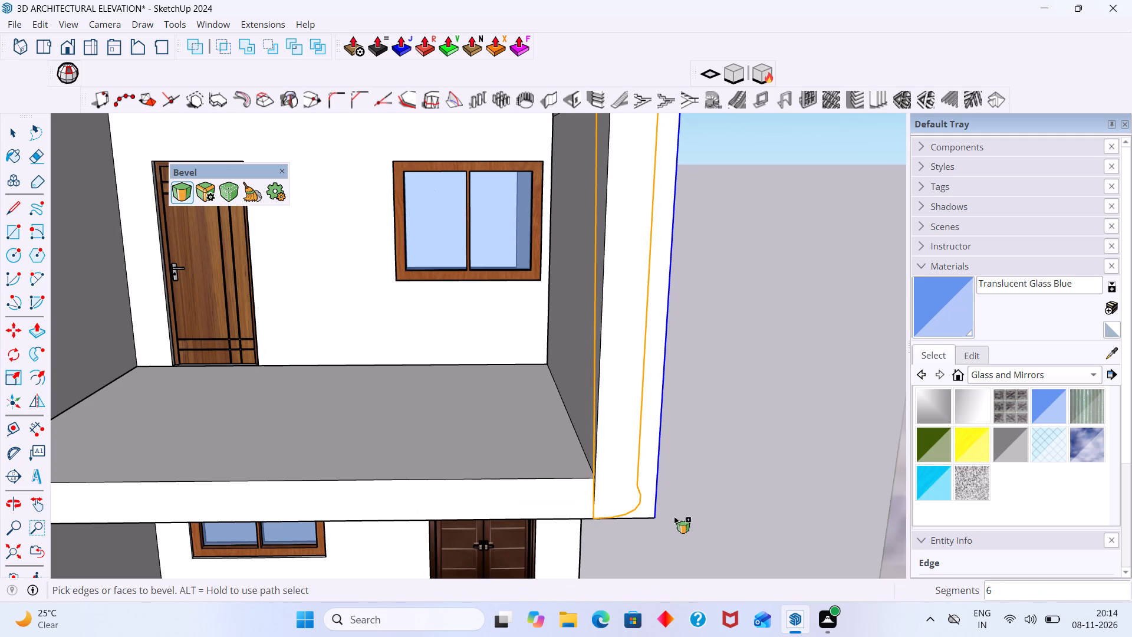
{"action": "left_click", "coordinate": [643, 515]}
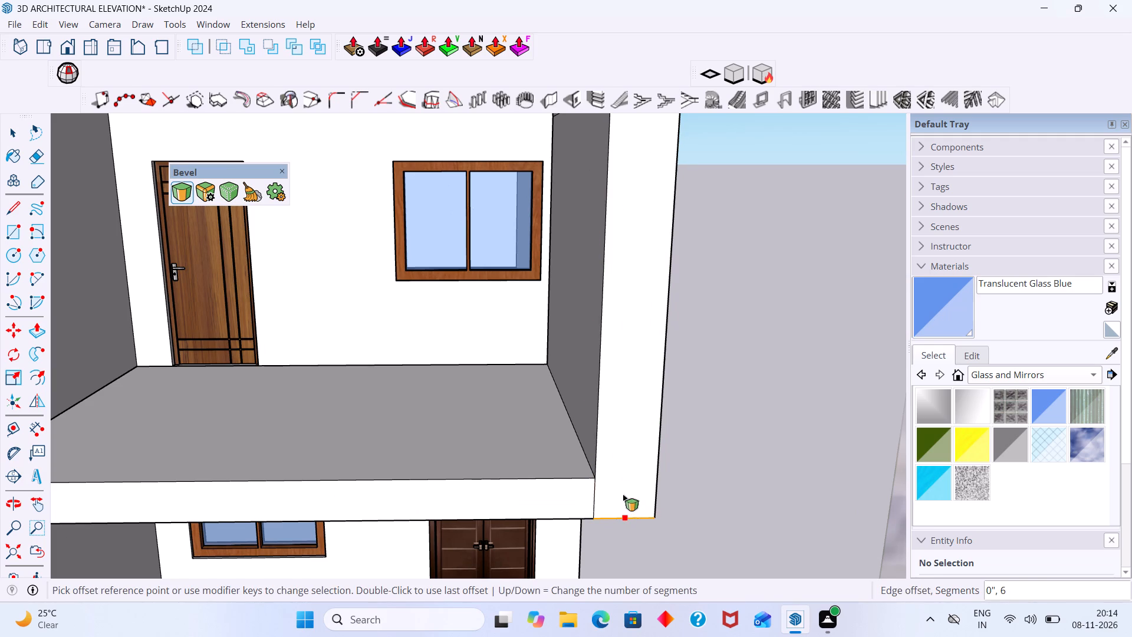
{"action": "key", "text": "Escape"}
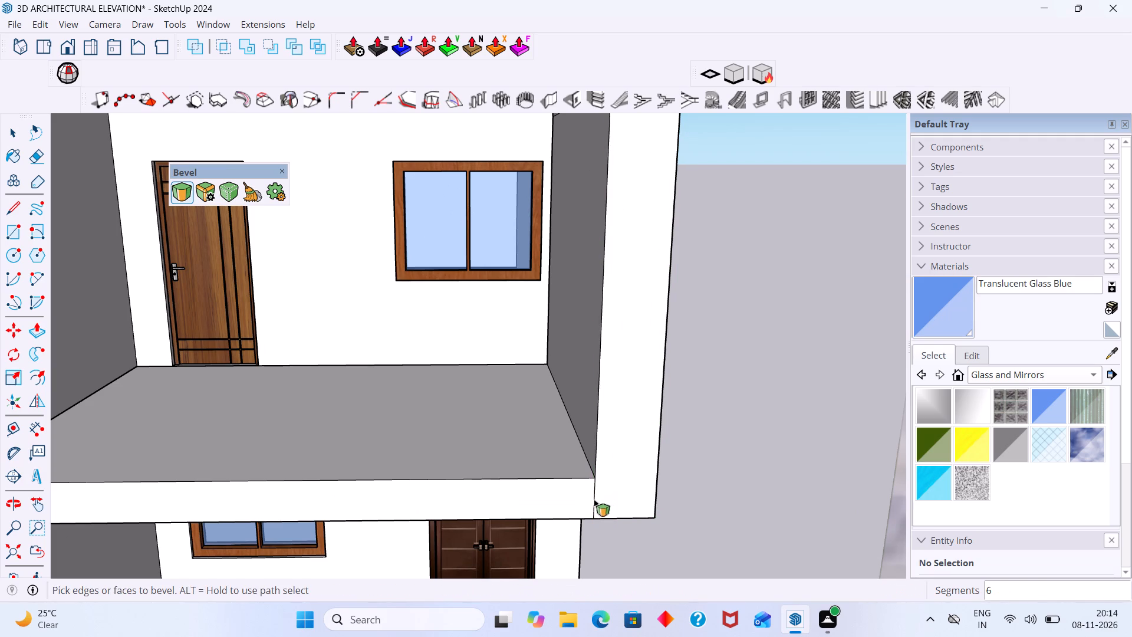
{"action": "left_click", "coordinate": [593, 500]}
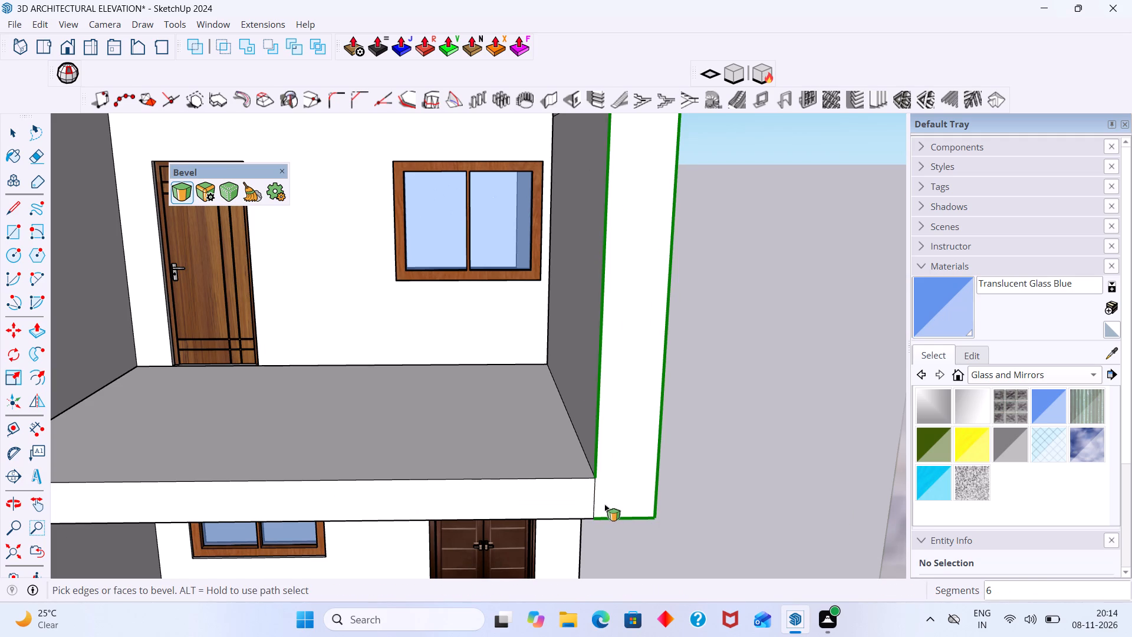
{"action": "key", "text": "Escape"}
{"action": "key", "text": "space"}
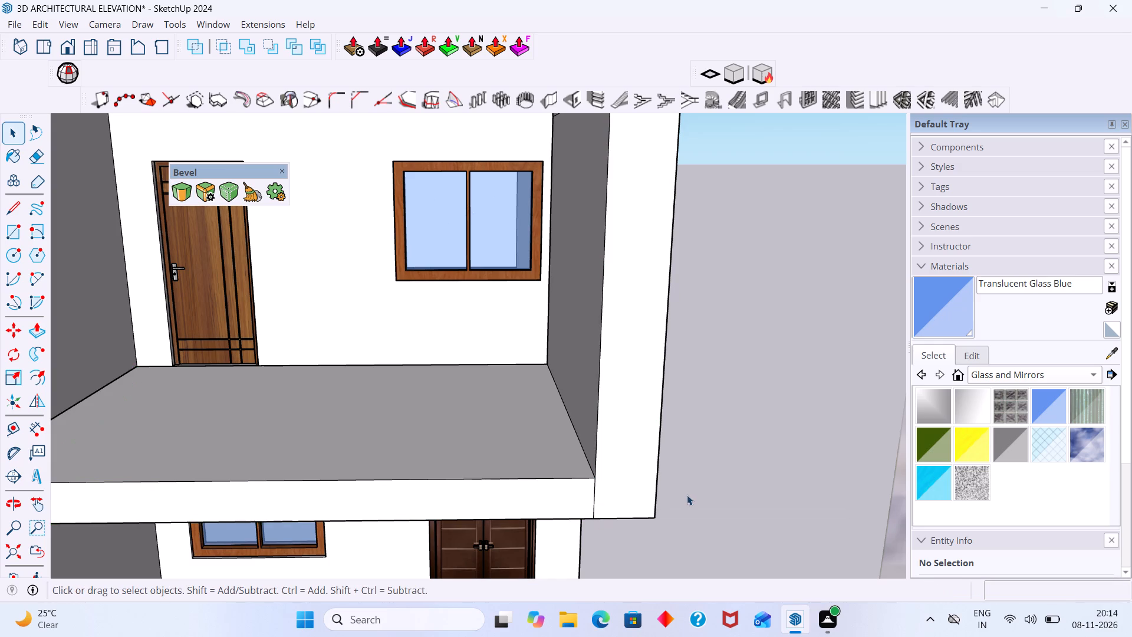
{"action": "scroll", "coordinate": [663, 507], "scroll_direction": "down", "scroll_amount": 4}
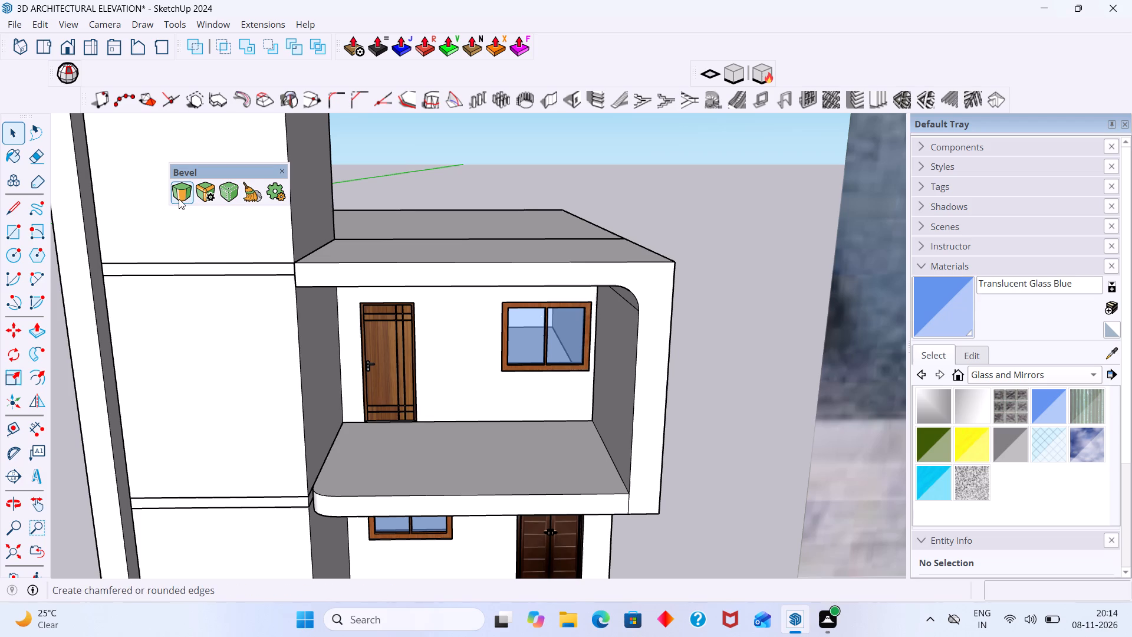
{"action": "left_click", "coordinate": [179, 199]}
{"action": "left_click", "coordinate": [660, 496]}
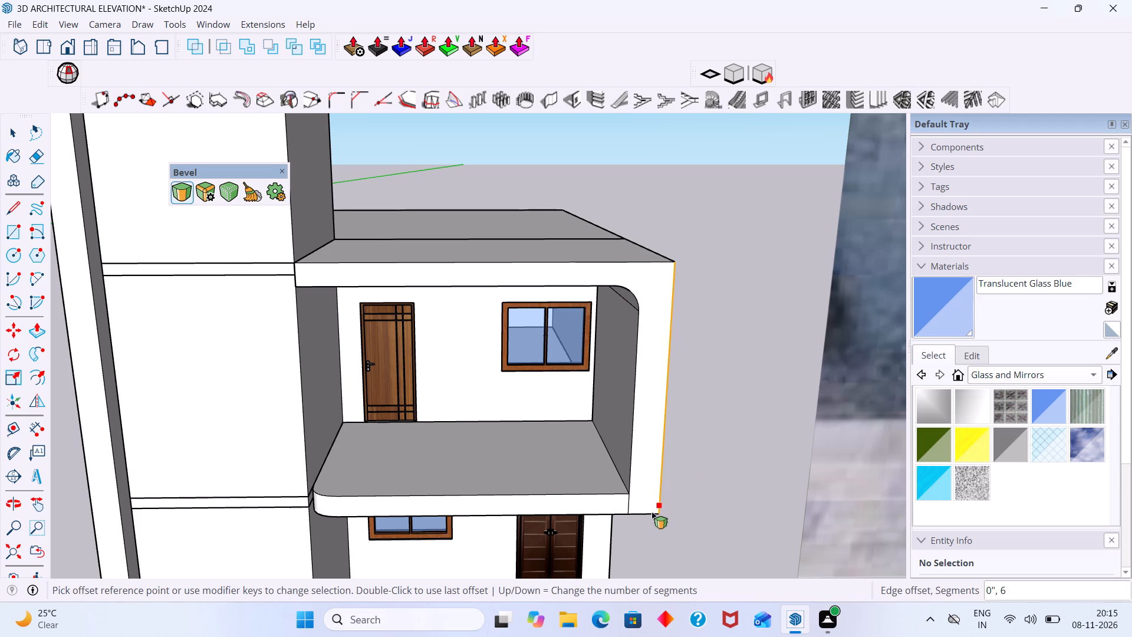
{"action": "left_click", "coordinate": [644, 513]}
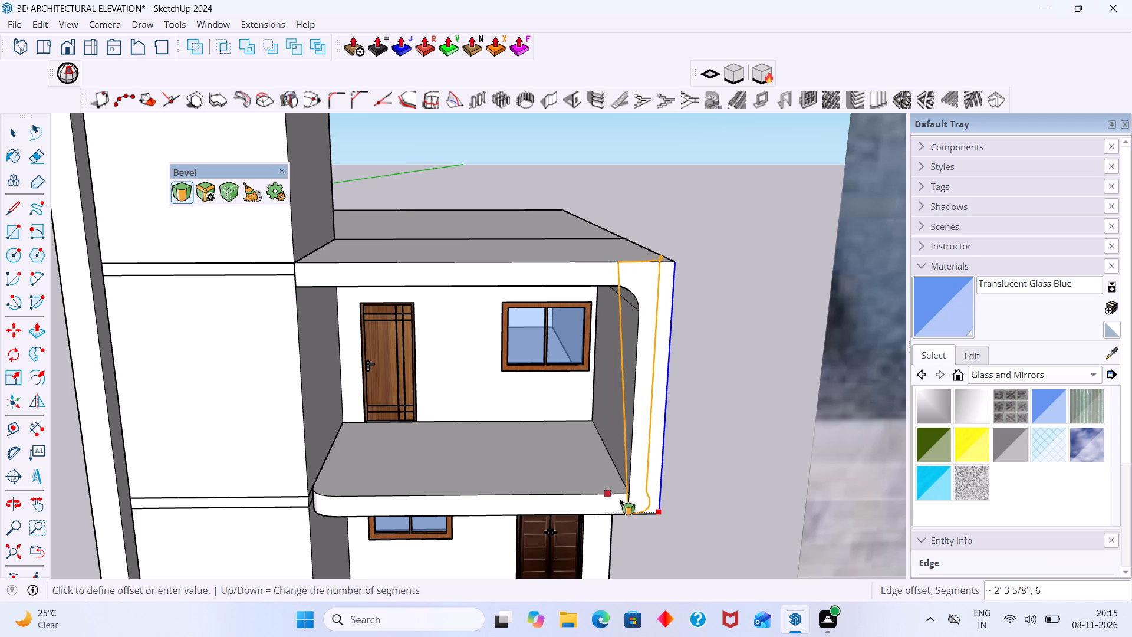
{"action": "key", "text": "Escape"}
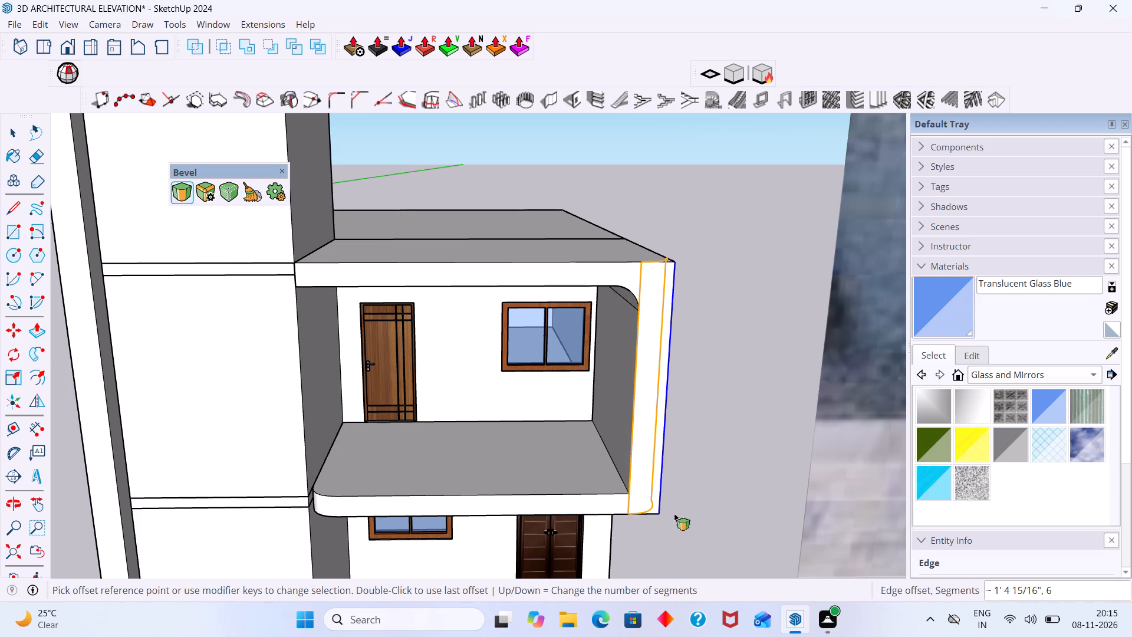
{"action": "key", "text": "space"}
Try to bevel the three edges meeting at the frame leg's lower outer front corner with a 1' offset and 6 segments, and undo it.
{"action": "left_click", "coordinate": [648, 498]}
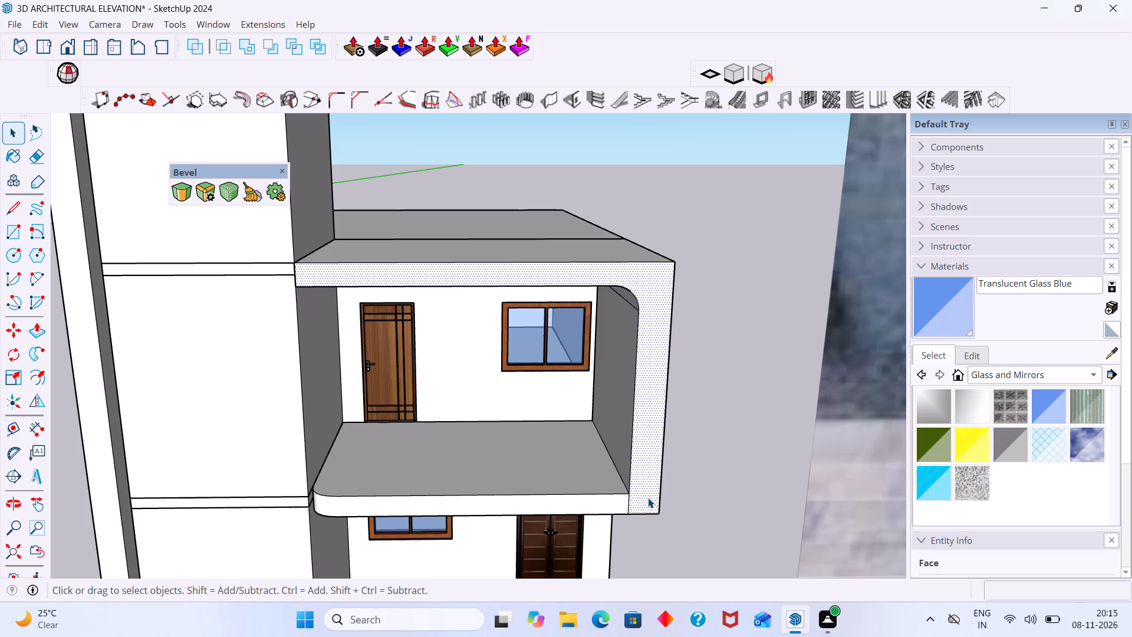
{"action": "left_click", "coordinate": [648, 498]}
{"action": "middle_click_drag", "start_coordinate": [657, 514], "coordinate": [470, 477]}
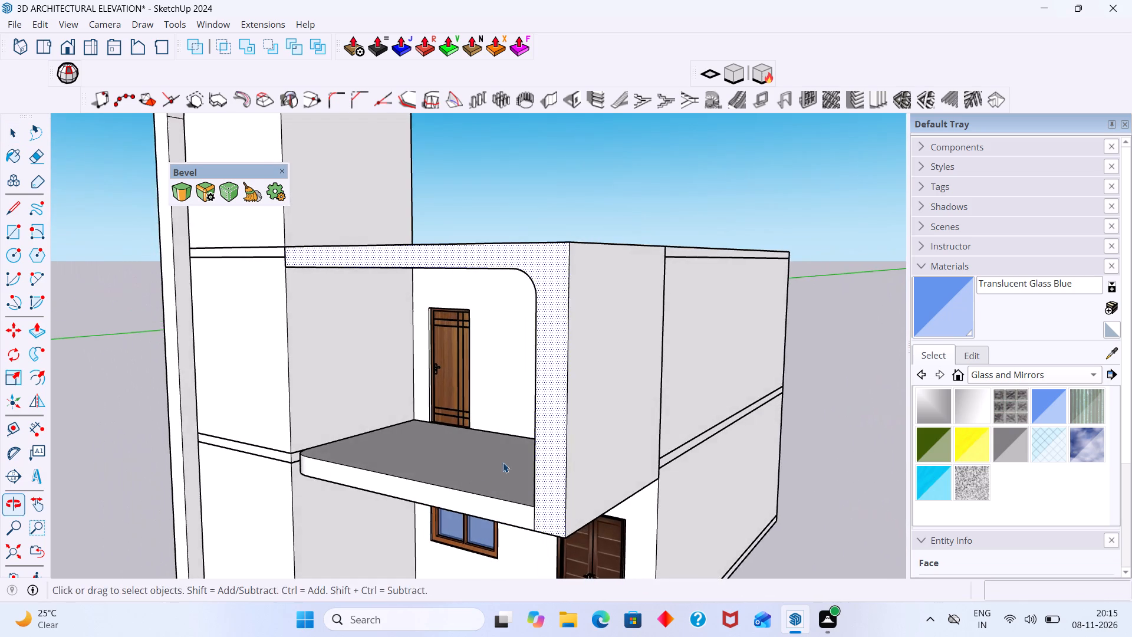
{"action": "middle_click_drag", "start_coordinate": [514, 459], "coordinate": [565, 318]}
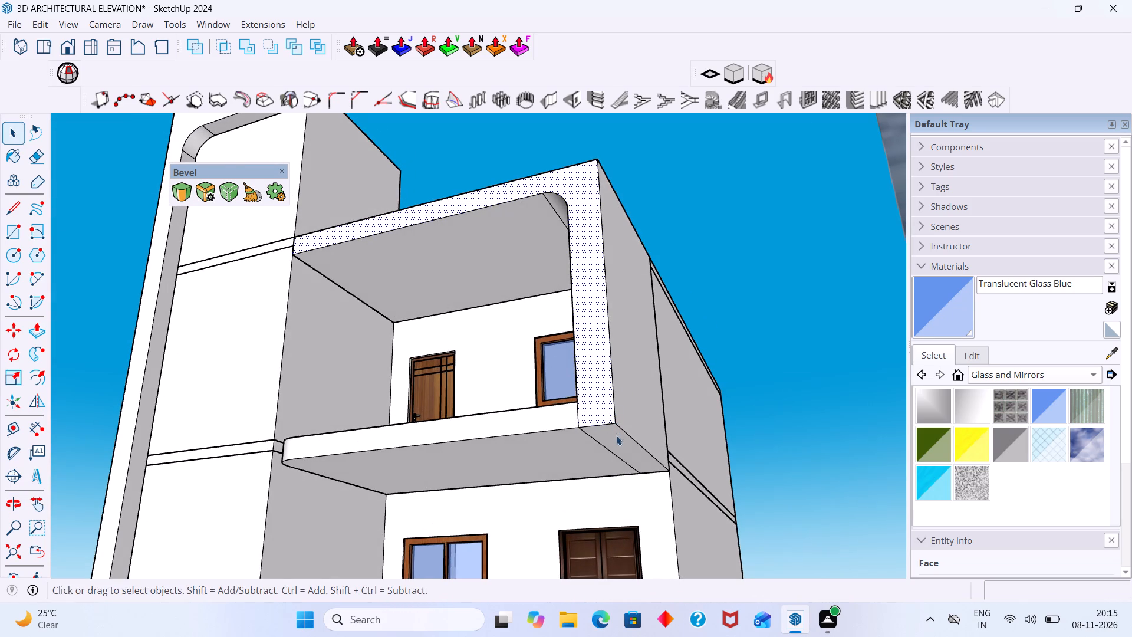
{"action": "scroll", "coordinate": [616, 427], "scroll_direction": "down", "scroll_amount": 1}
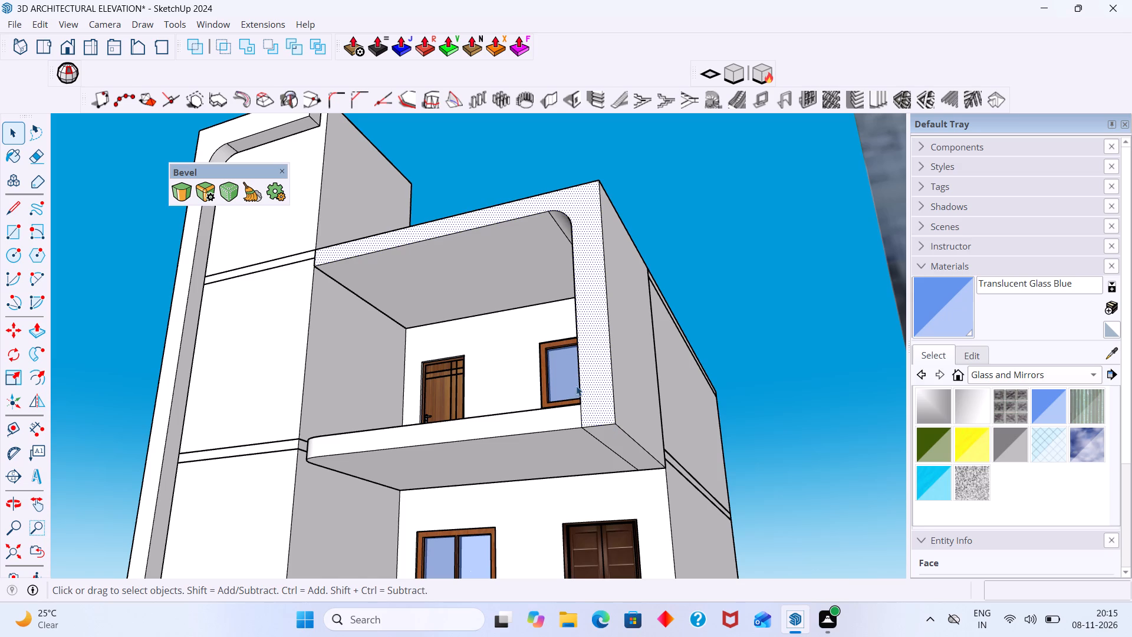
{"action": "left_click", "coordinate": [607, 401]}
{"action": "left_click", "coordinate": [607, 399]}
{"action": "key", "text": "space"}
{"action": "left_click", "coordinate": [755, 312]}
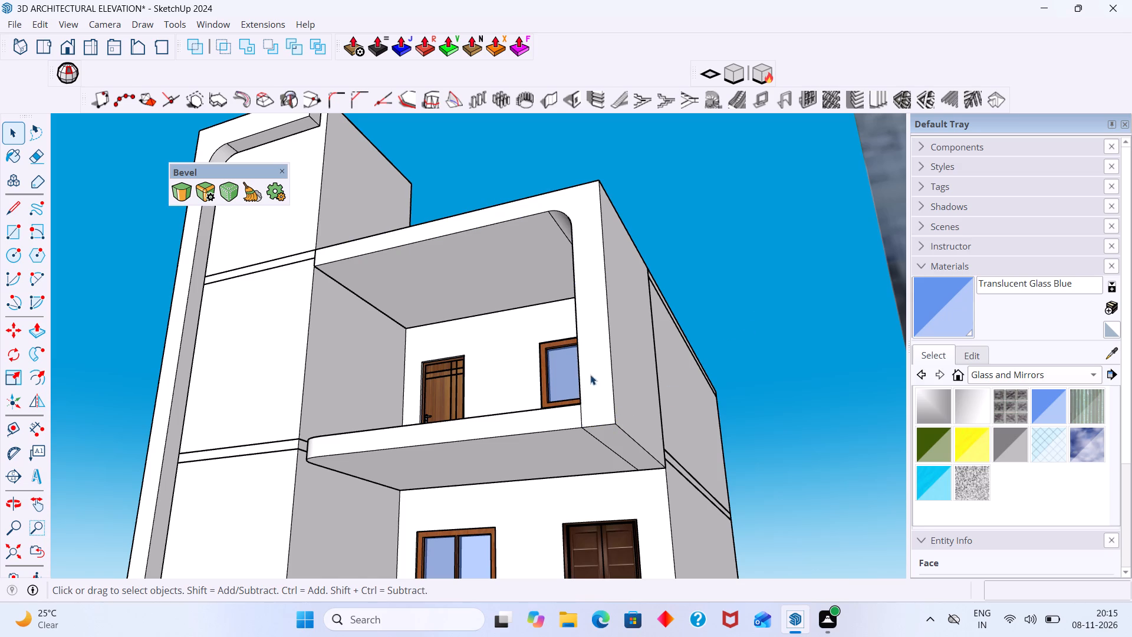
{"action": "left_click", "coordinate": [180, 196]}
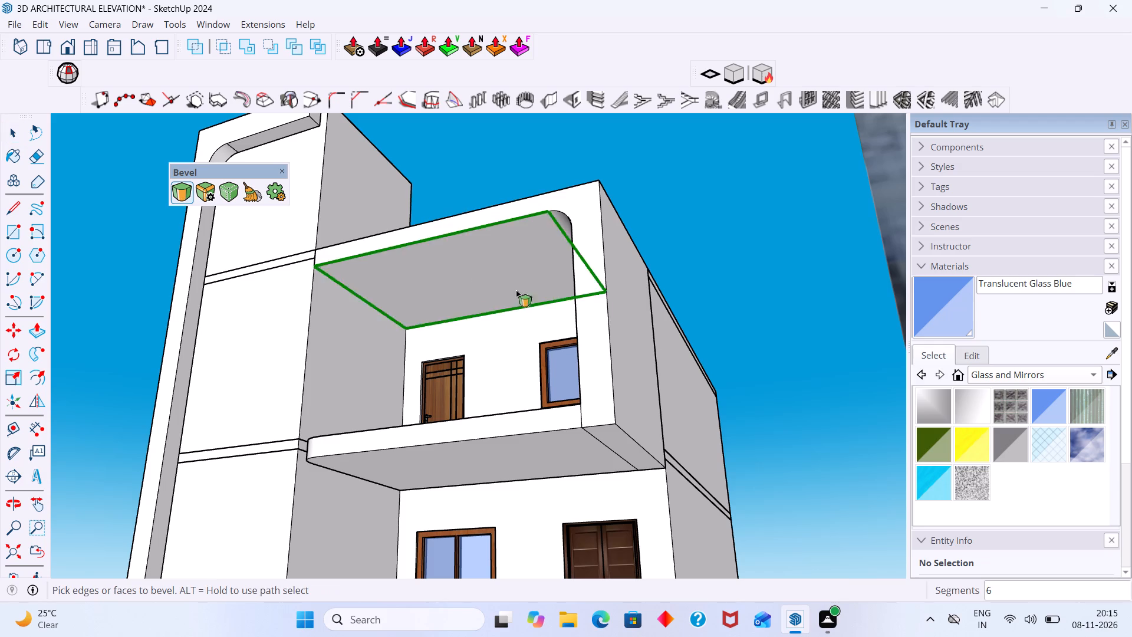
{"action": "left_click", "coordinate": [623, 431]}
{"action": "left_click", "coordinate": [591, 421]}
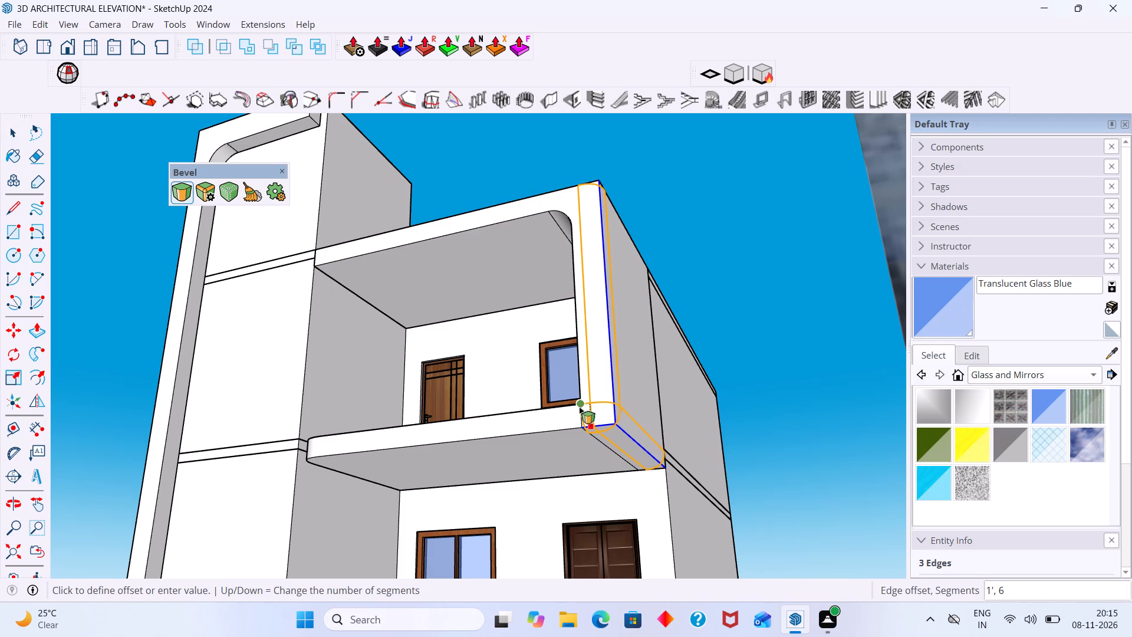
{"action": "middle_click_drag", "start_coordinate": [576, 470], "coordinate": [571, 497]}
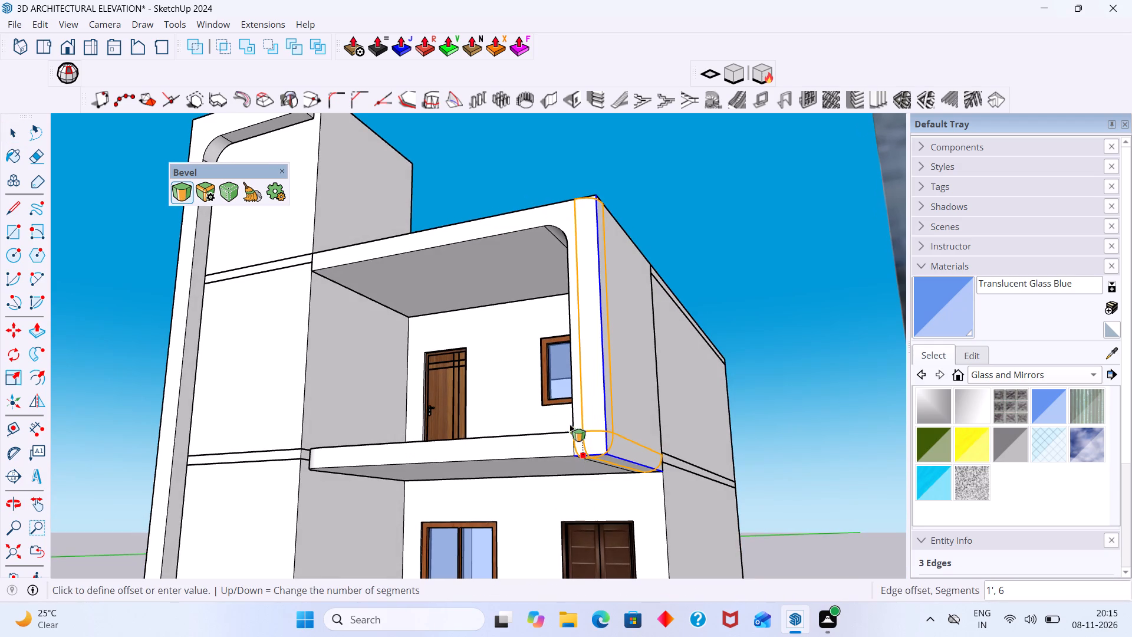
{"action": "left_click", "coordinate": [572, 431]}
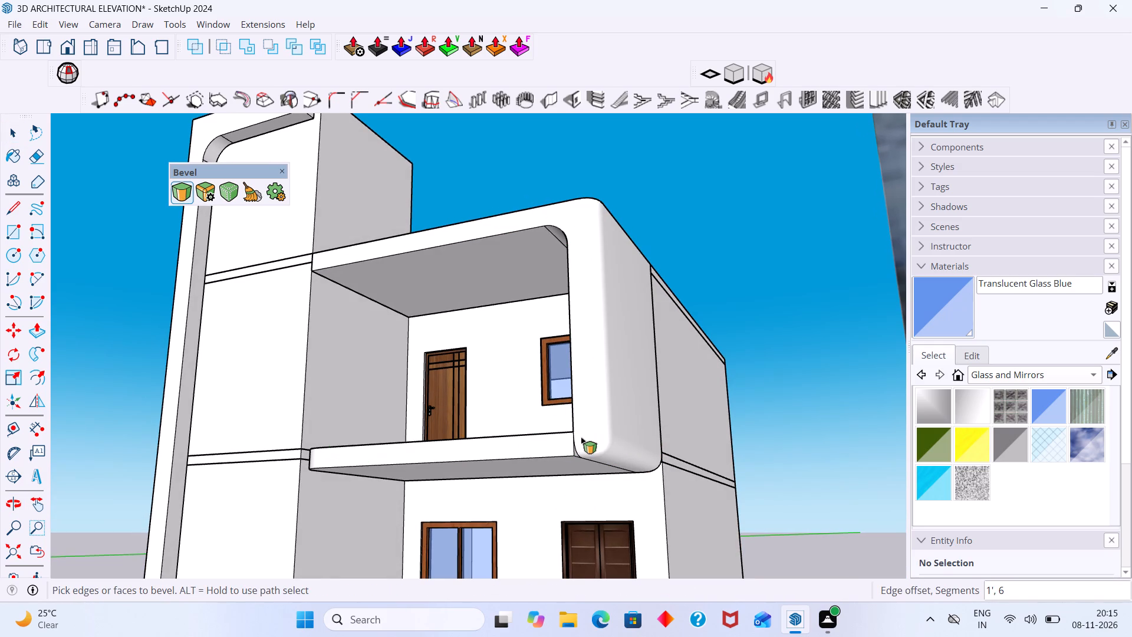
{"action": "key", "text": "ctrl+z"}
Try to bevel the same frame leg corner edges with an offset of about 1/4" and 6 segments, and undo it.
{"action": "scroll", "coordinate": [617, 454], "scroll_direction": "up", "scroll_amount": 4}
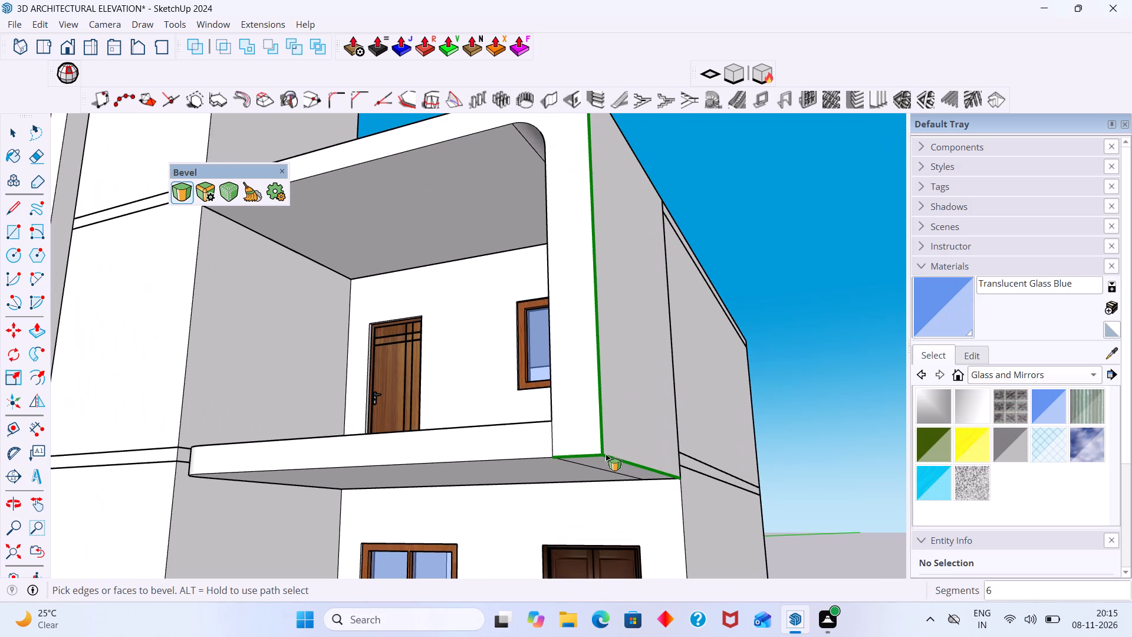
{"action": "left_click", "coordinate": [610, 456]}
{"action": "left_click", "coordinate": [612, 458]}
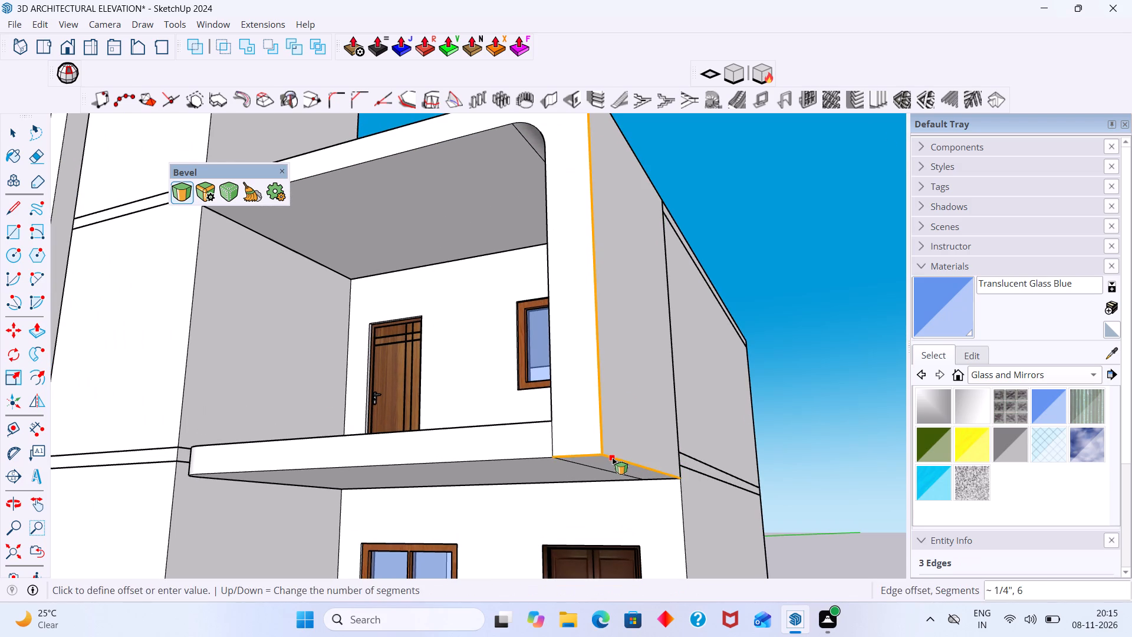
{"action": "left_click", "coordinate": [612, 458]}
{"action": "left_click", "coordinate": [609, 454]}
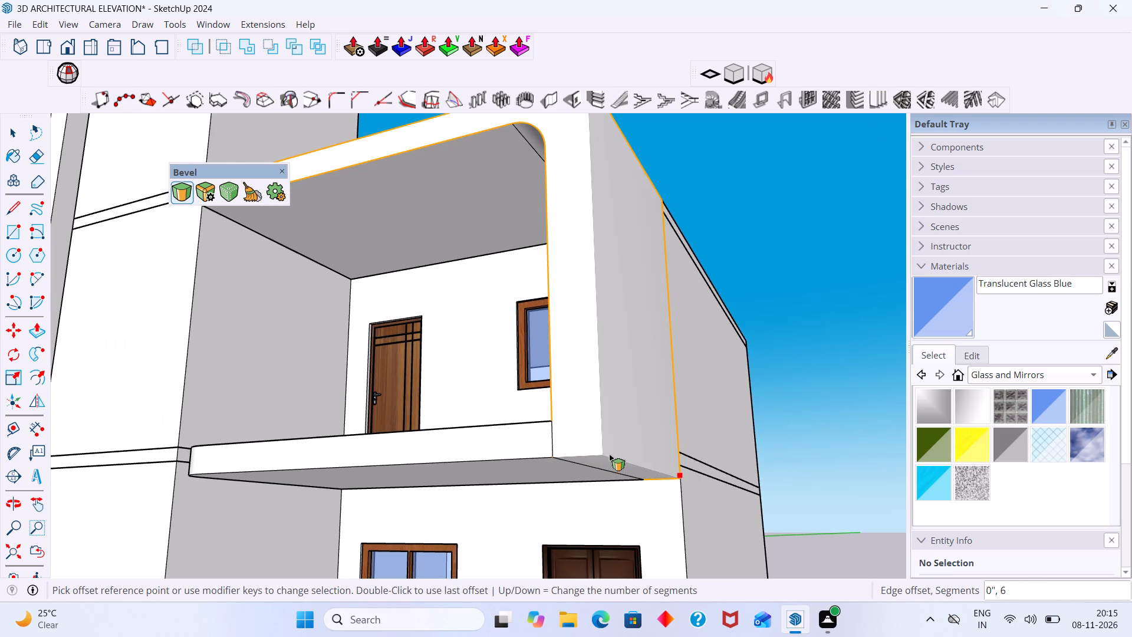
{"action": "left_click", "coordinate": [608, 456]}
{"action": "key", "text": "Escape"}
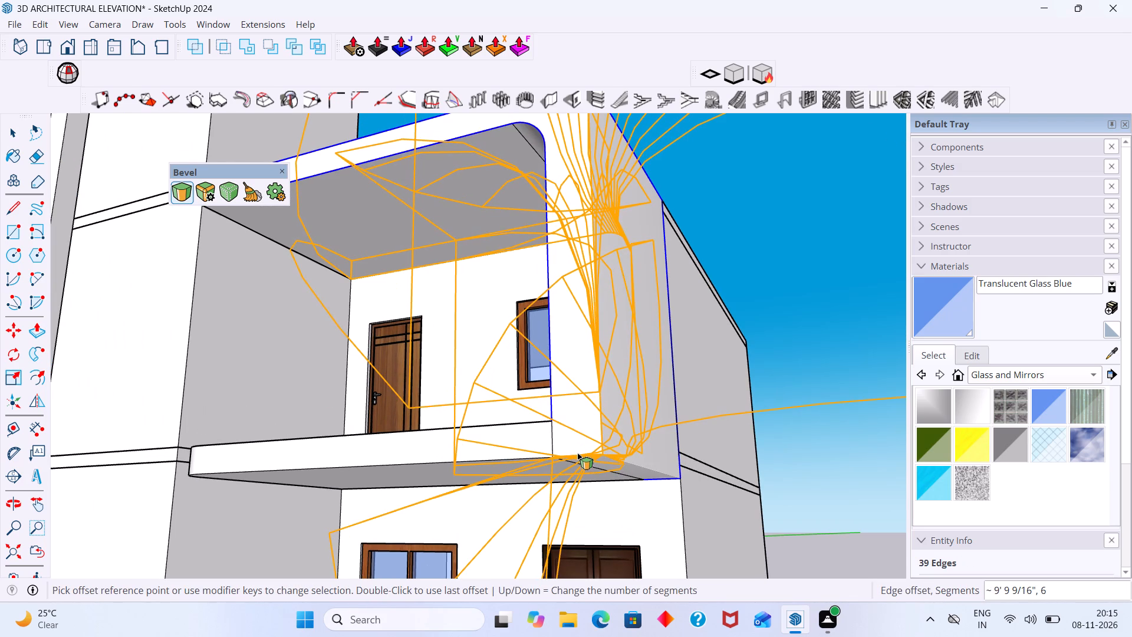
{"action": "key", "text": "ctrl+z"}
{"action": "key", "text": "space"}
Erase the seam lines between the balcony slab and the frame leg on the underside and the front face.
{"action": "scroll", "coordinate": [647, 438], "scroll_direction": "down", "scroll_amount": 4}
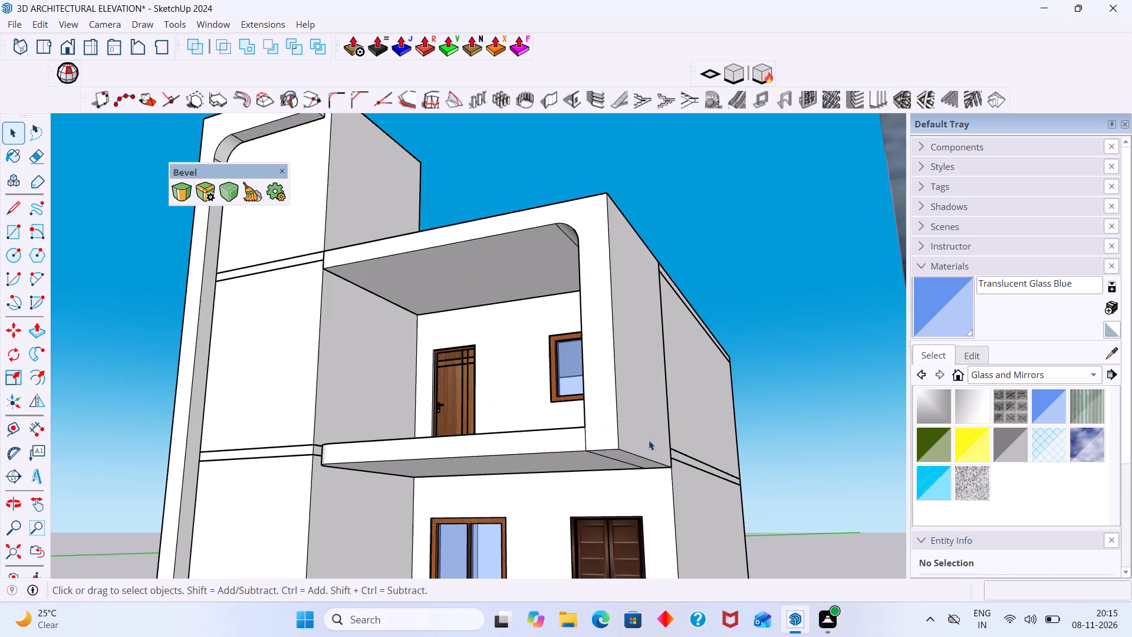
{"action": "key", "text": "e"}
{"action": "middle_click_drag", "start_coordinate": [634, 464], "coordinate": [648, 355]}
{"action": "scroll", "coordinate": [621, 393], "scroll_direction": "up", "scroll_amount": 2}
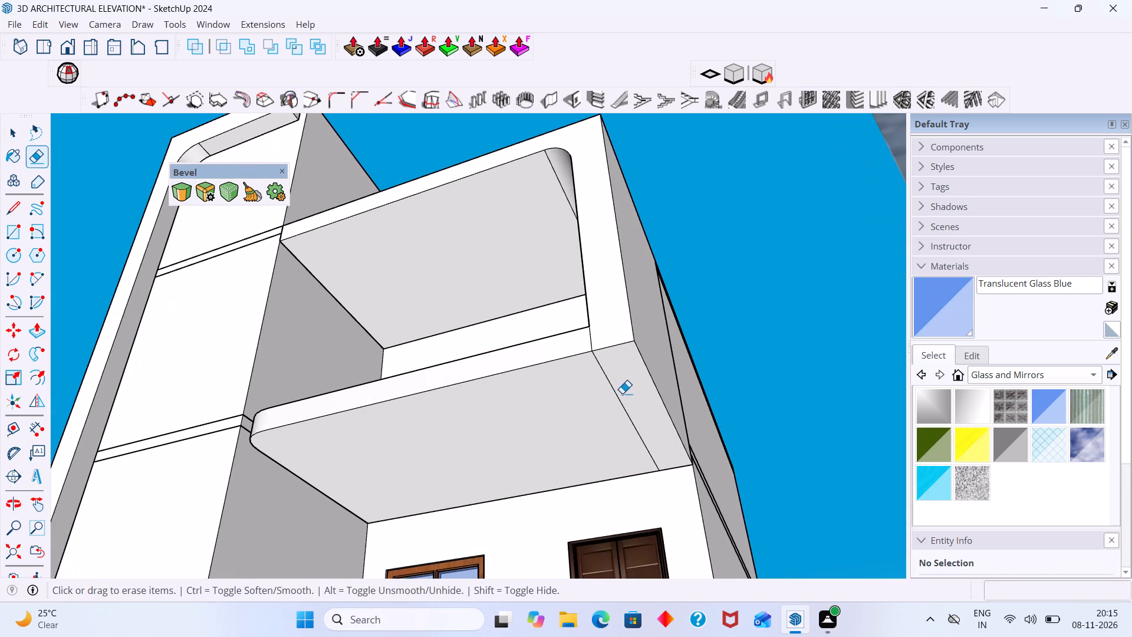
{"action": "left_click_drag", "start_coordinate": [623, 390], "coordinate": [613, 396]}
{"action": "left_click_drag", "start_coordinate": [593, 338], "coordinate": [584, 343]}
{"action": "scroll", "coordinate": [988, 329], "scroll_direction": "down", "scroll_amount": 2}
{"action": "scroll", "coordinate": [738, 357], "scroll_direction": "down", "scroll_amount": 3}
{"action": "middle_click_drag", "start_coordinate": [720, 449], "coordinate": [745, 508]}
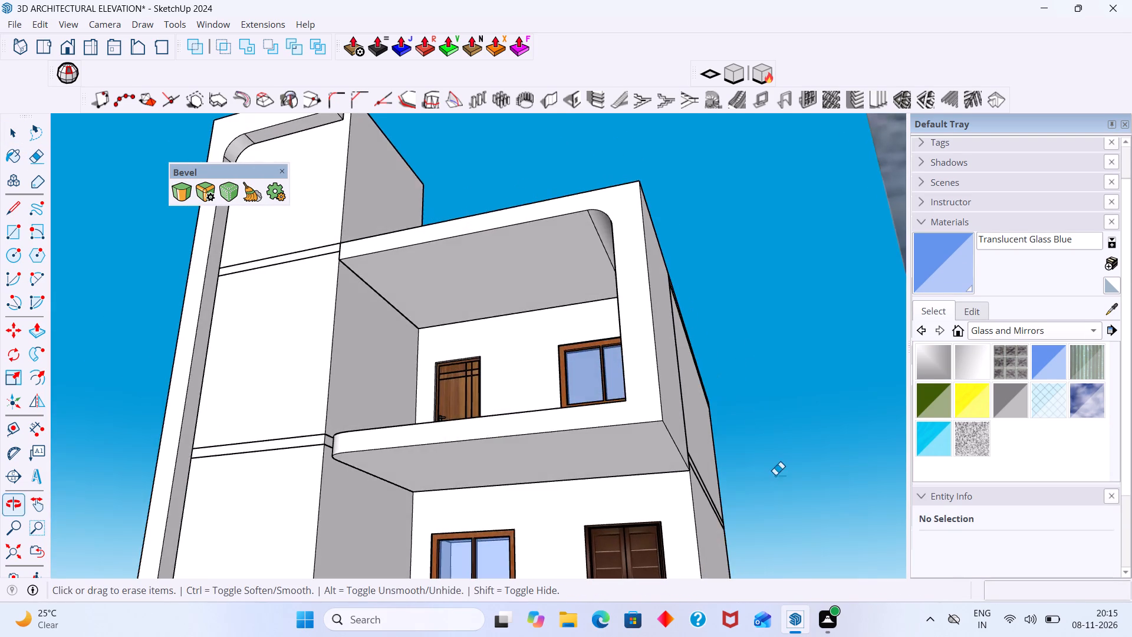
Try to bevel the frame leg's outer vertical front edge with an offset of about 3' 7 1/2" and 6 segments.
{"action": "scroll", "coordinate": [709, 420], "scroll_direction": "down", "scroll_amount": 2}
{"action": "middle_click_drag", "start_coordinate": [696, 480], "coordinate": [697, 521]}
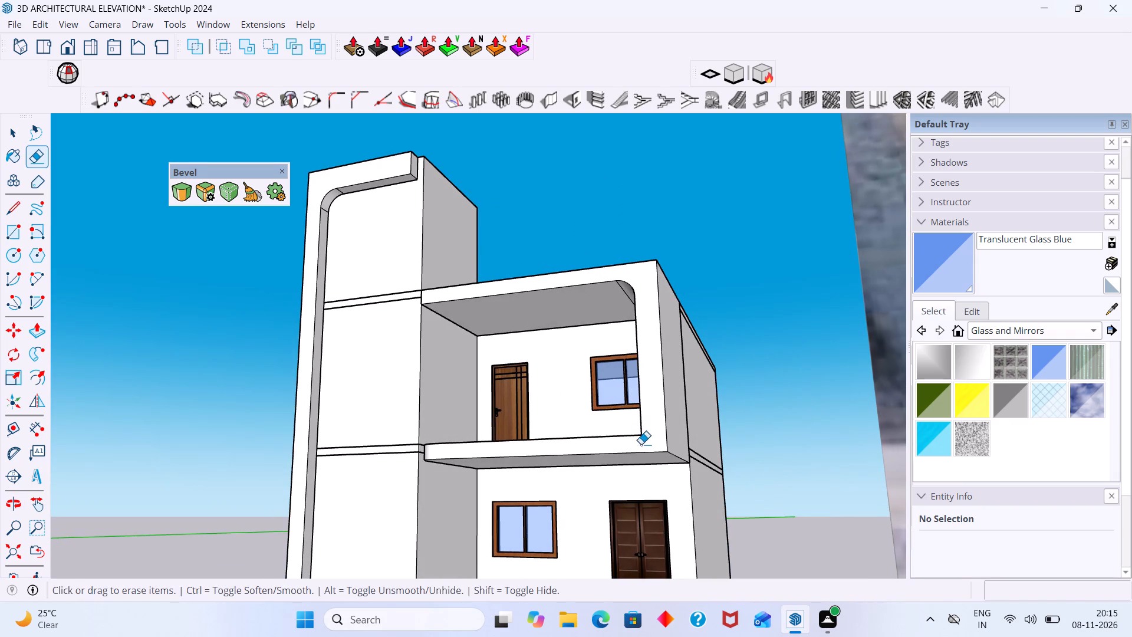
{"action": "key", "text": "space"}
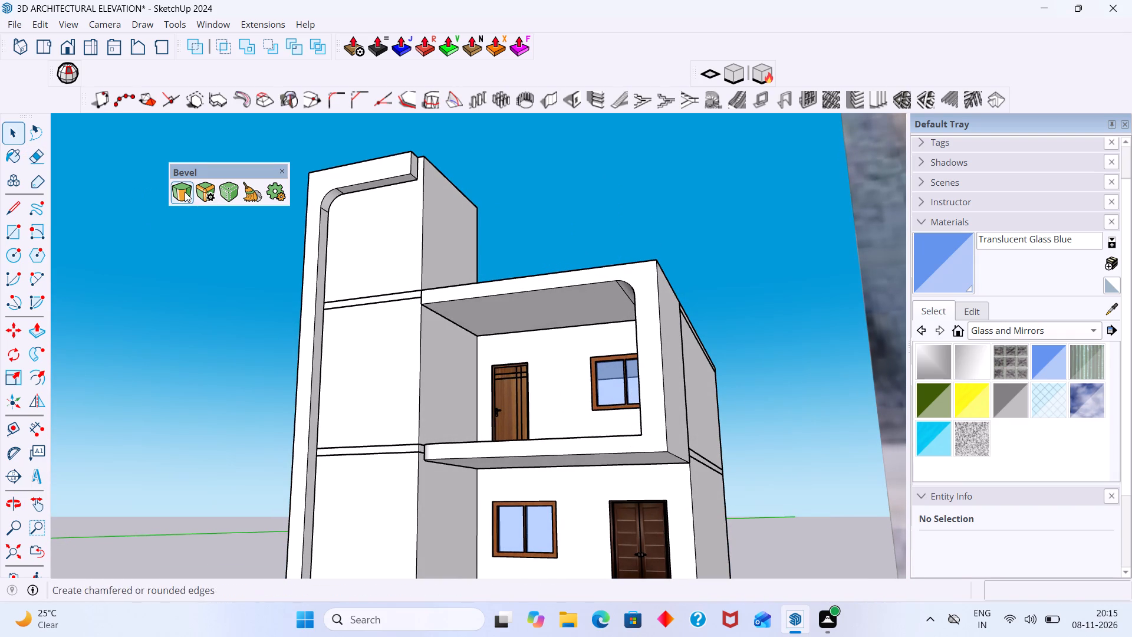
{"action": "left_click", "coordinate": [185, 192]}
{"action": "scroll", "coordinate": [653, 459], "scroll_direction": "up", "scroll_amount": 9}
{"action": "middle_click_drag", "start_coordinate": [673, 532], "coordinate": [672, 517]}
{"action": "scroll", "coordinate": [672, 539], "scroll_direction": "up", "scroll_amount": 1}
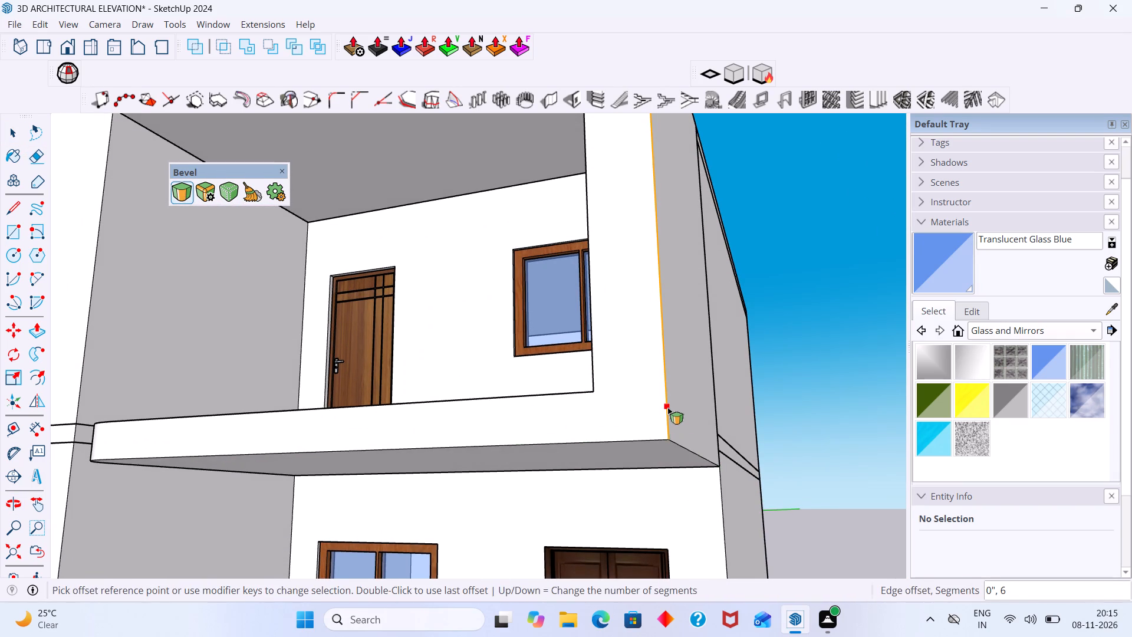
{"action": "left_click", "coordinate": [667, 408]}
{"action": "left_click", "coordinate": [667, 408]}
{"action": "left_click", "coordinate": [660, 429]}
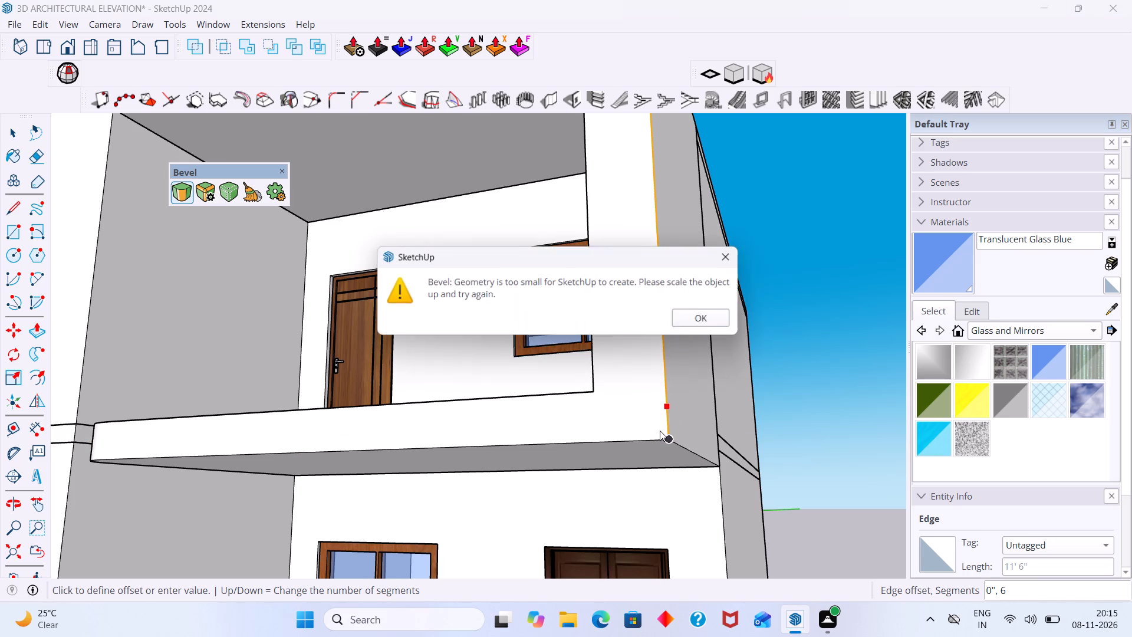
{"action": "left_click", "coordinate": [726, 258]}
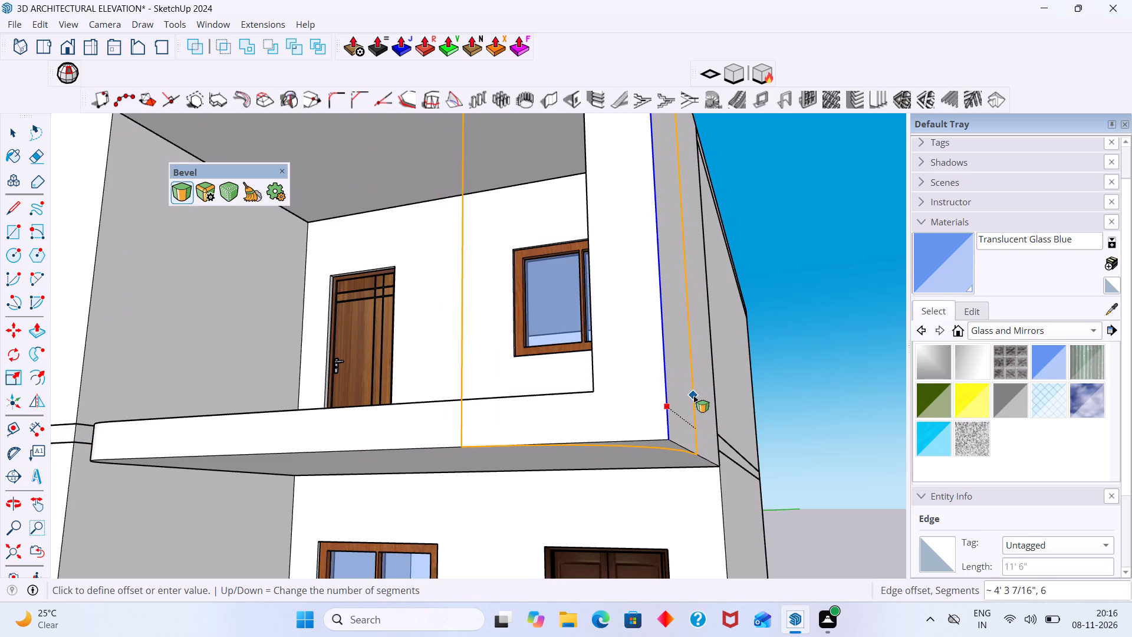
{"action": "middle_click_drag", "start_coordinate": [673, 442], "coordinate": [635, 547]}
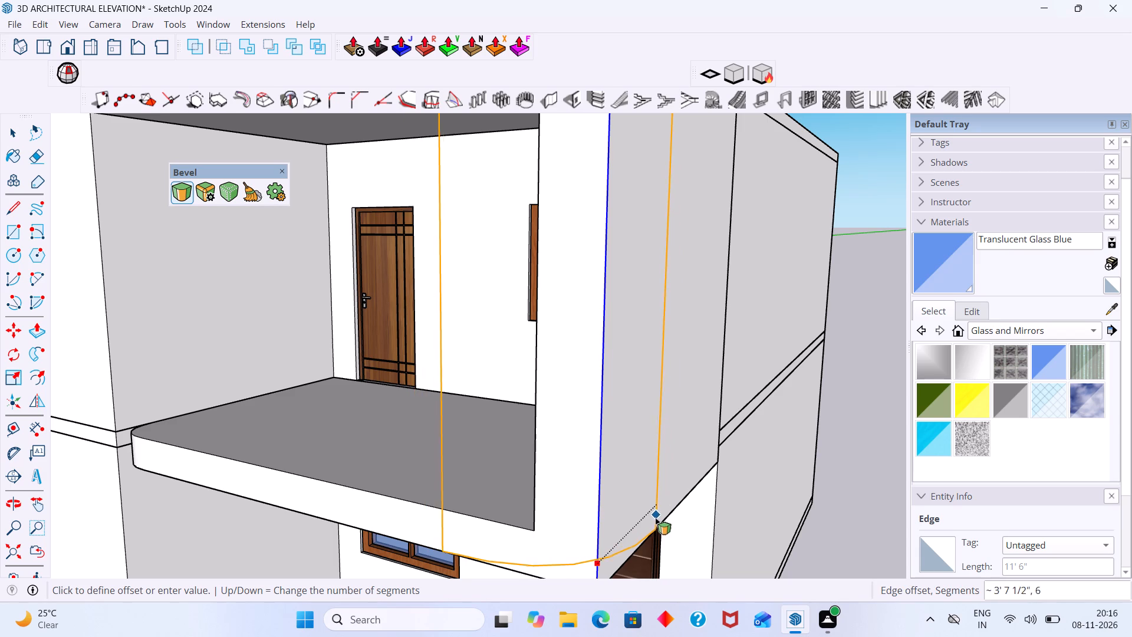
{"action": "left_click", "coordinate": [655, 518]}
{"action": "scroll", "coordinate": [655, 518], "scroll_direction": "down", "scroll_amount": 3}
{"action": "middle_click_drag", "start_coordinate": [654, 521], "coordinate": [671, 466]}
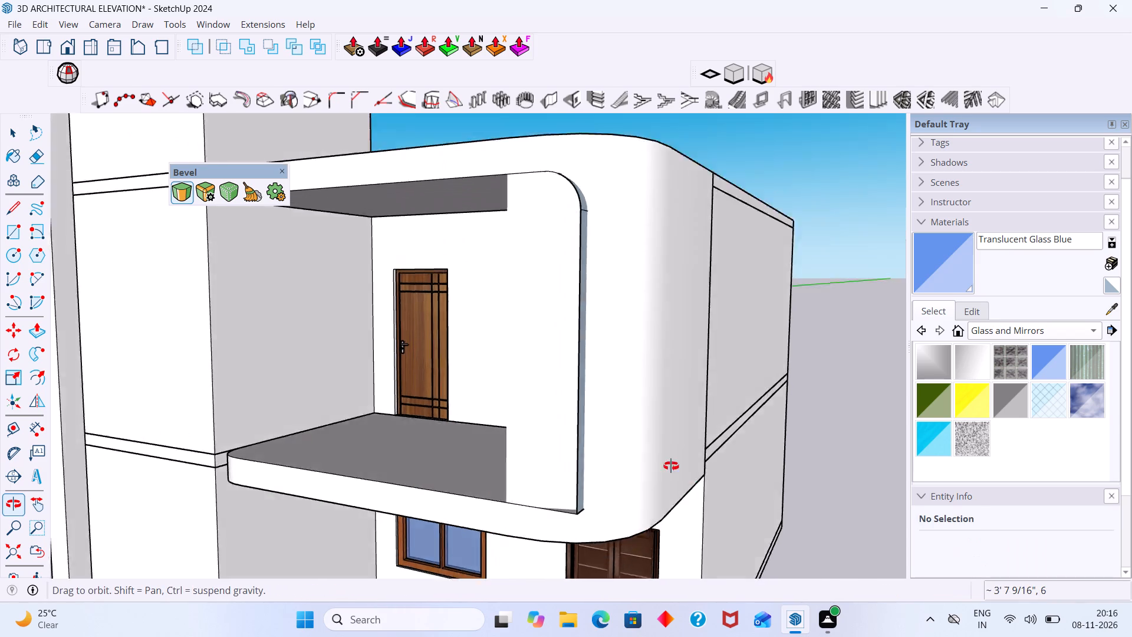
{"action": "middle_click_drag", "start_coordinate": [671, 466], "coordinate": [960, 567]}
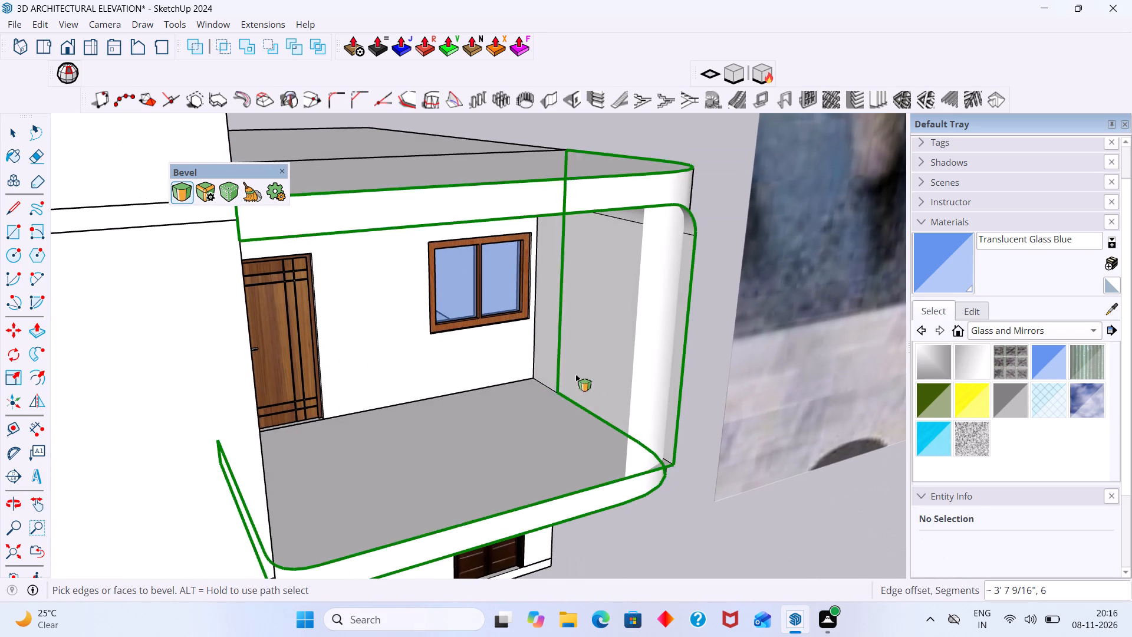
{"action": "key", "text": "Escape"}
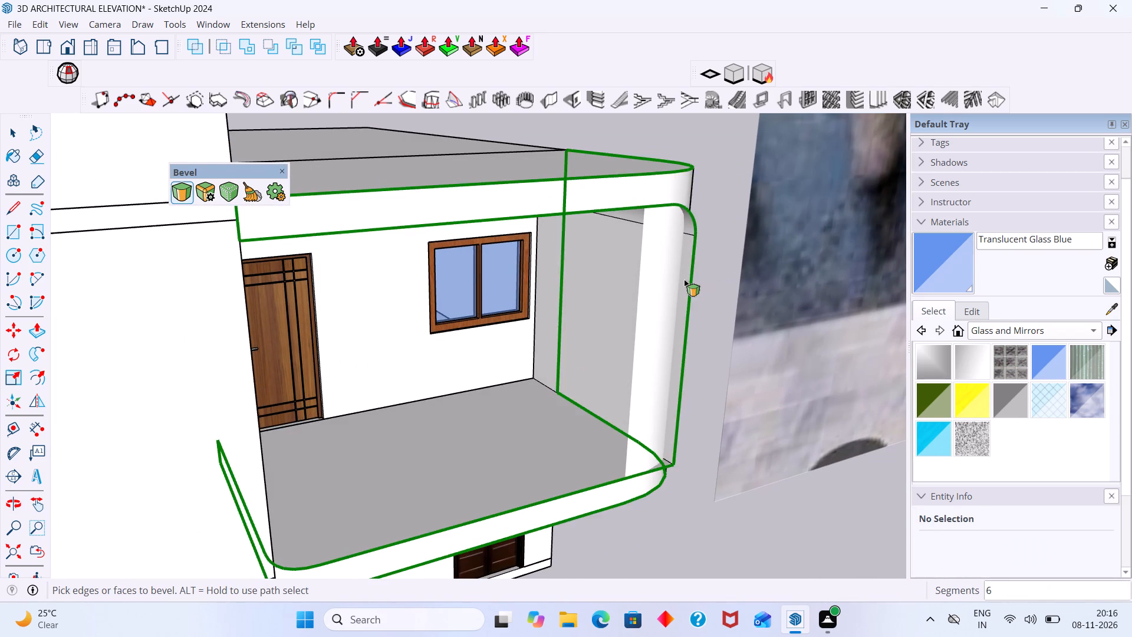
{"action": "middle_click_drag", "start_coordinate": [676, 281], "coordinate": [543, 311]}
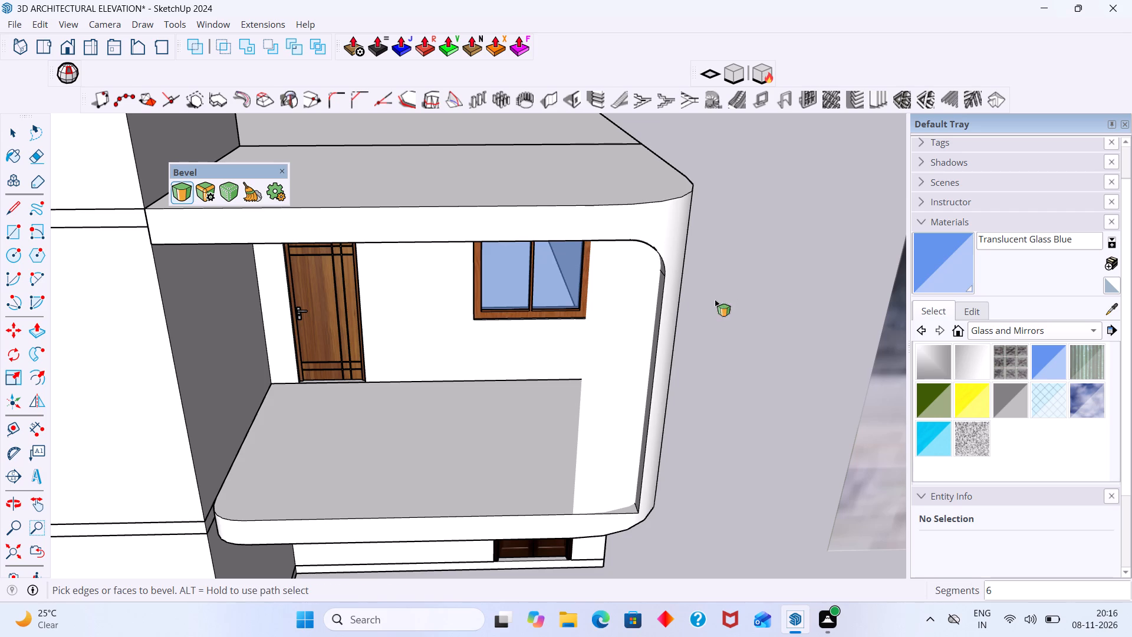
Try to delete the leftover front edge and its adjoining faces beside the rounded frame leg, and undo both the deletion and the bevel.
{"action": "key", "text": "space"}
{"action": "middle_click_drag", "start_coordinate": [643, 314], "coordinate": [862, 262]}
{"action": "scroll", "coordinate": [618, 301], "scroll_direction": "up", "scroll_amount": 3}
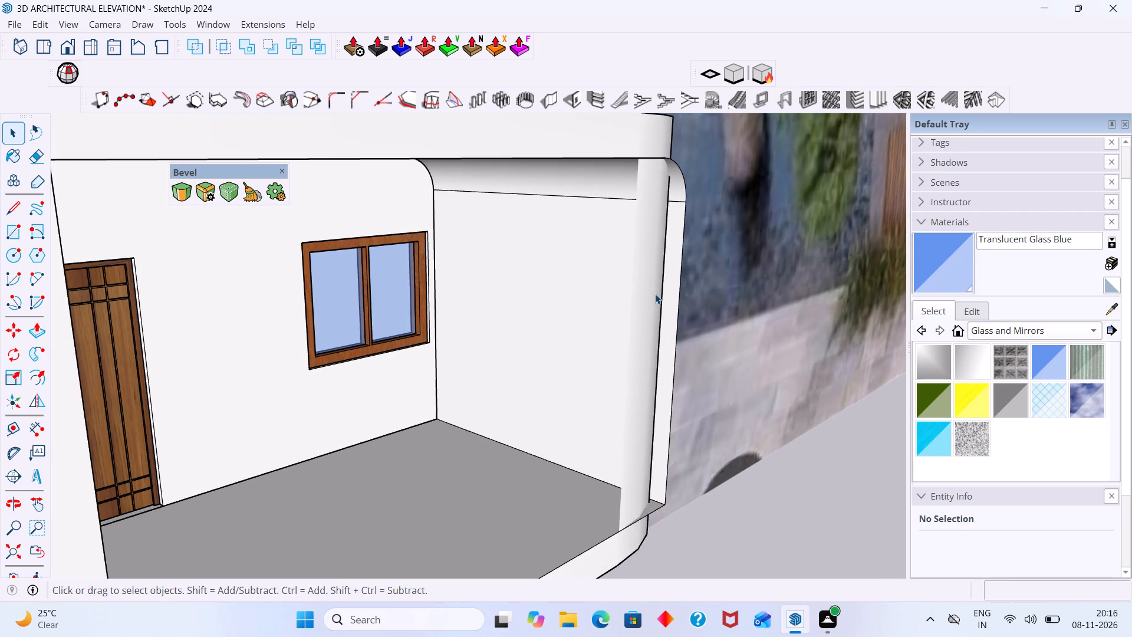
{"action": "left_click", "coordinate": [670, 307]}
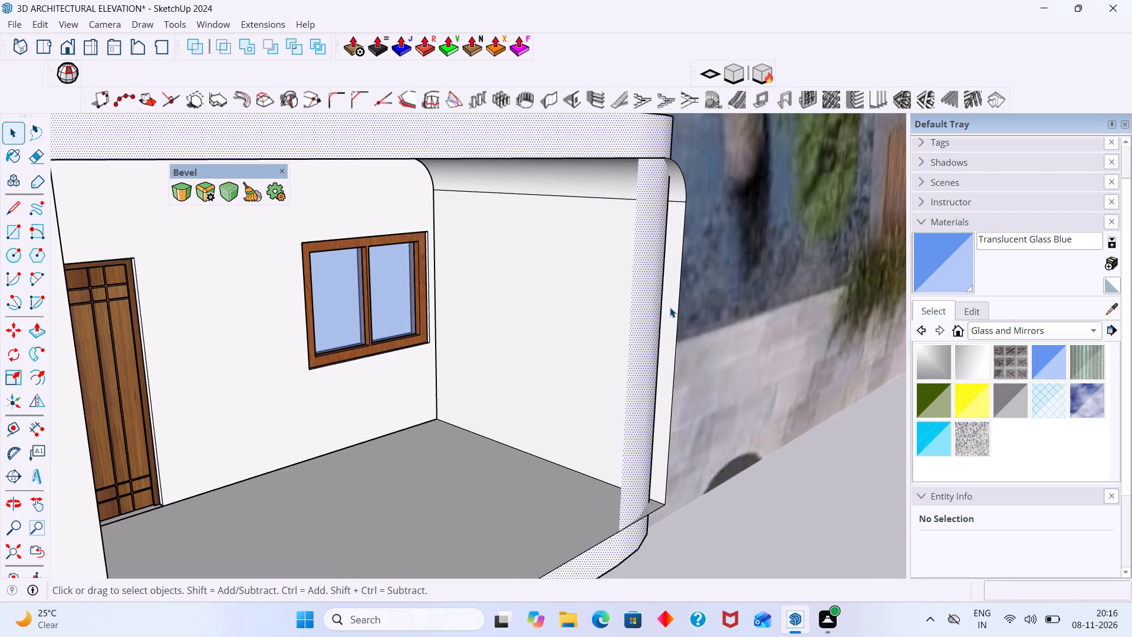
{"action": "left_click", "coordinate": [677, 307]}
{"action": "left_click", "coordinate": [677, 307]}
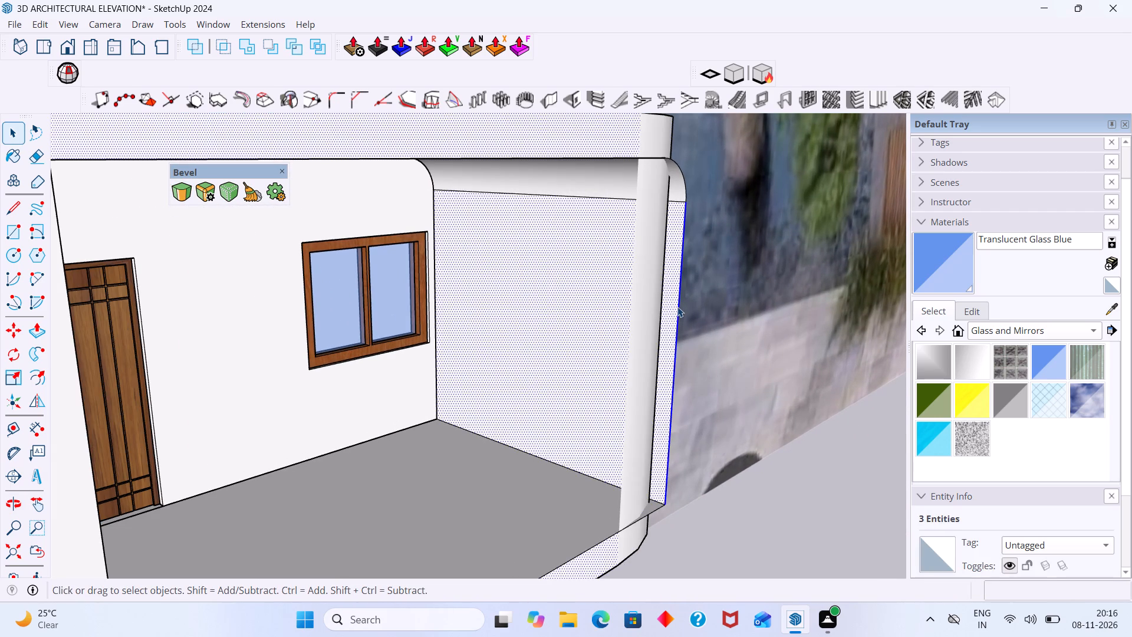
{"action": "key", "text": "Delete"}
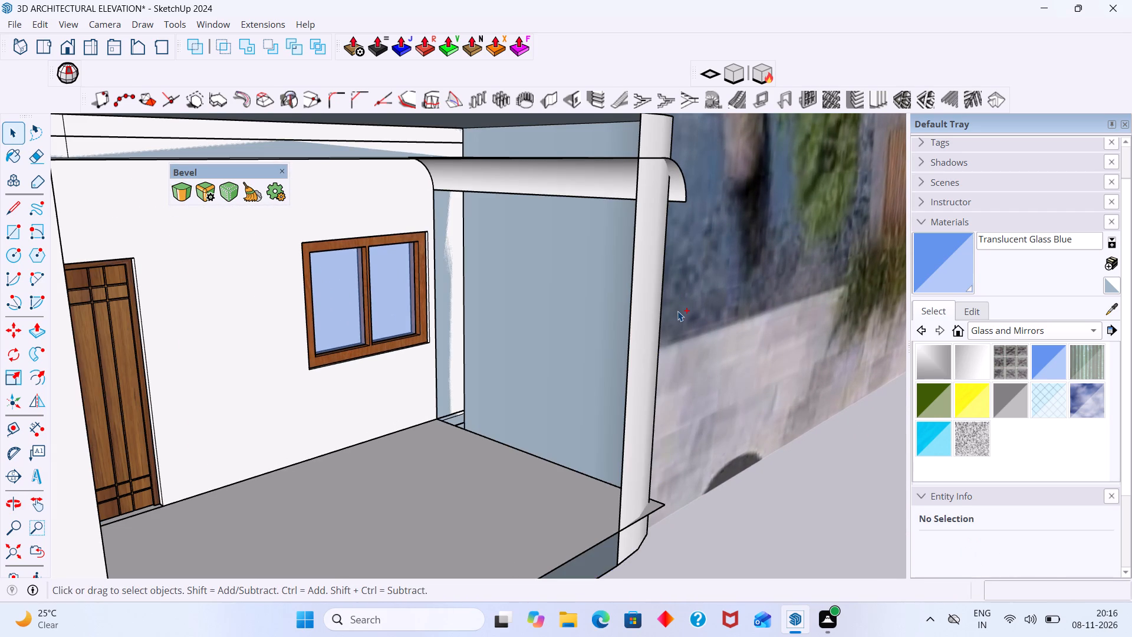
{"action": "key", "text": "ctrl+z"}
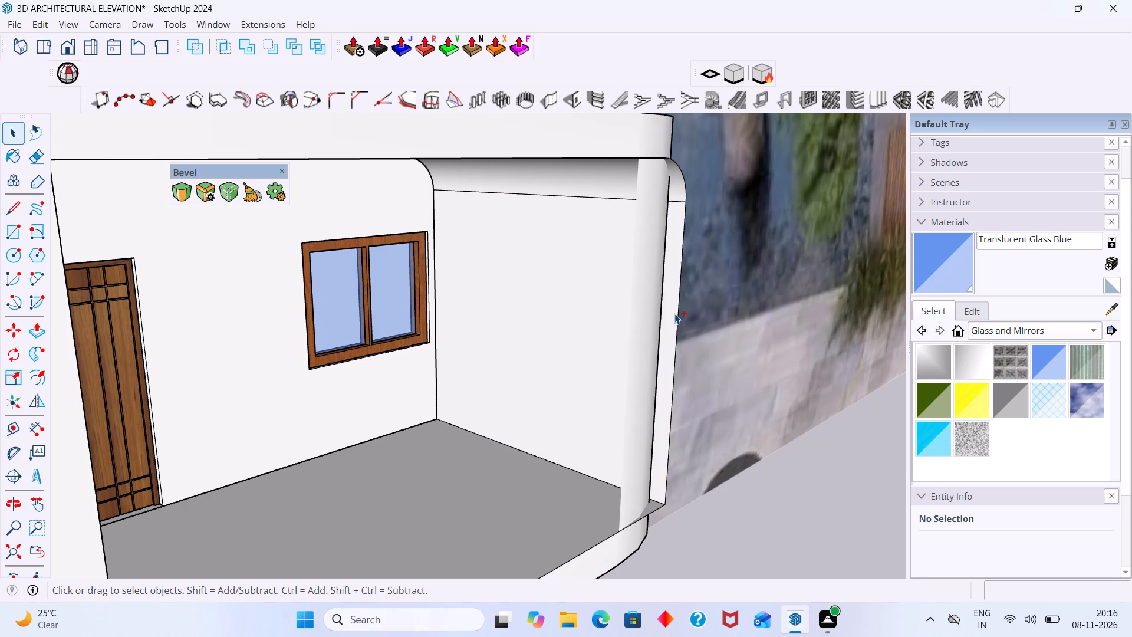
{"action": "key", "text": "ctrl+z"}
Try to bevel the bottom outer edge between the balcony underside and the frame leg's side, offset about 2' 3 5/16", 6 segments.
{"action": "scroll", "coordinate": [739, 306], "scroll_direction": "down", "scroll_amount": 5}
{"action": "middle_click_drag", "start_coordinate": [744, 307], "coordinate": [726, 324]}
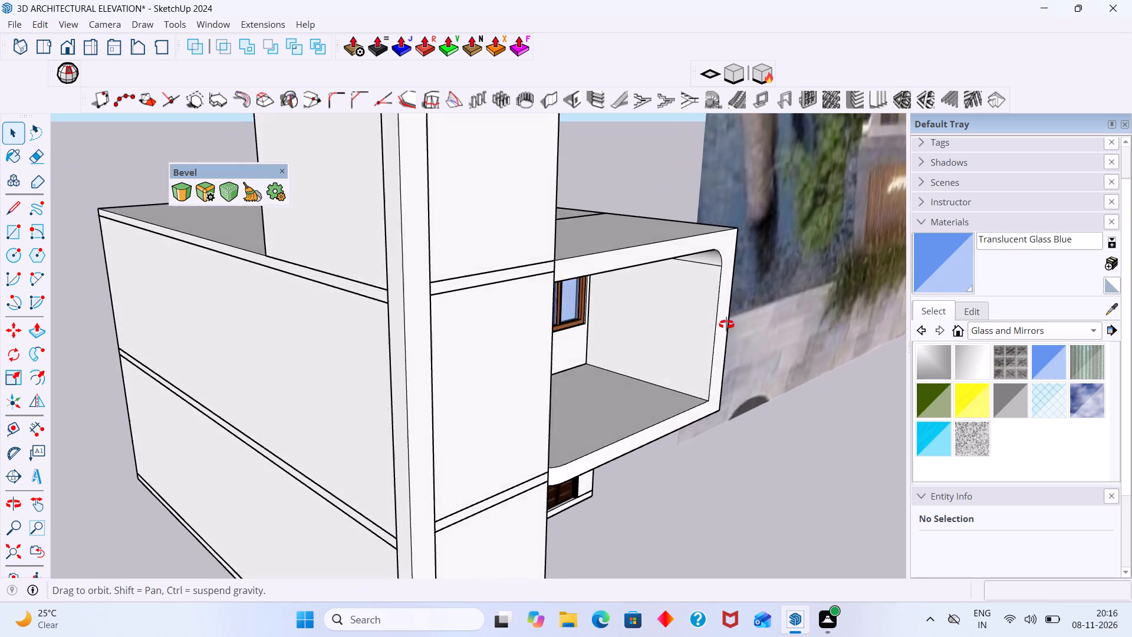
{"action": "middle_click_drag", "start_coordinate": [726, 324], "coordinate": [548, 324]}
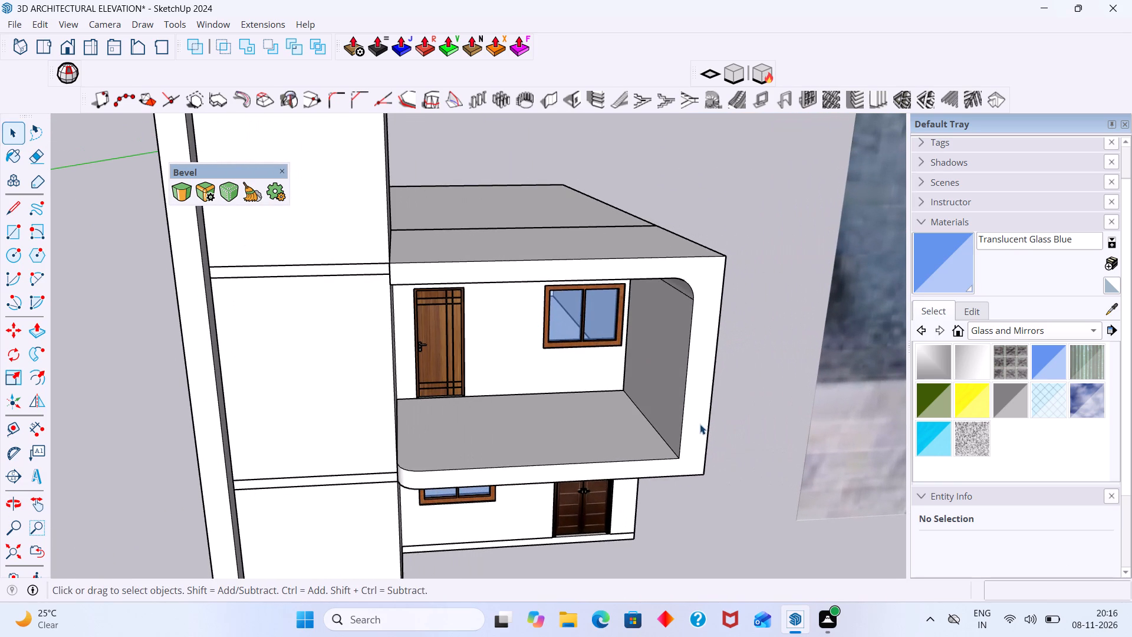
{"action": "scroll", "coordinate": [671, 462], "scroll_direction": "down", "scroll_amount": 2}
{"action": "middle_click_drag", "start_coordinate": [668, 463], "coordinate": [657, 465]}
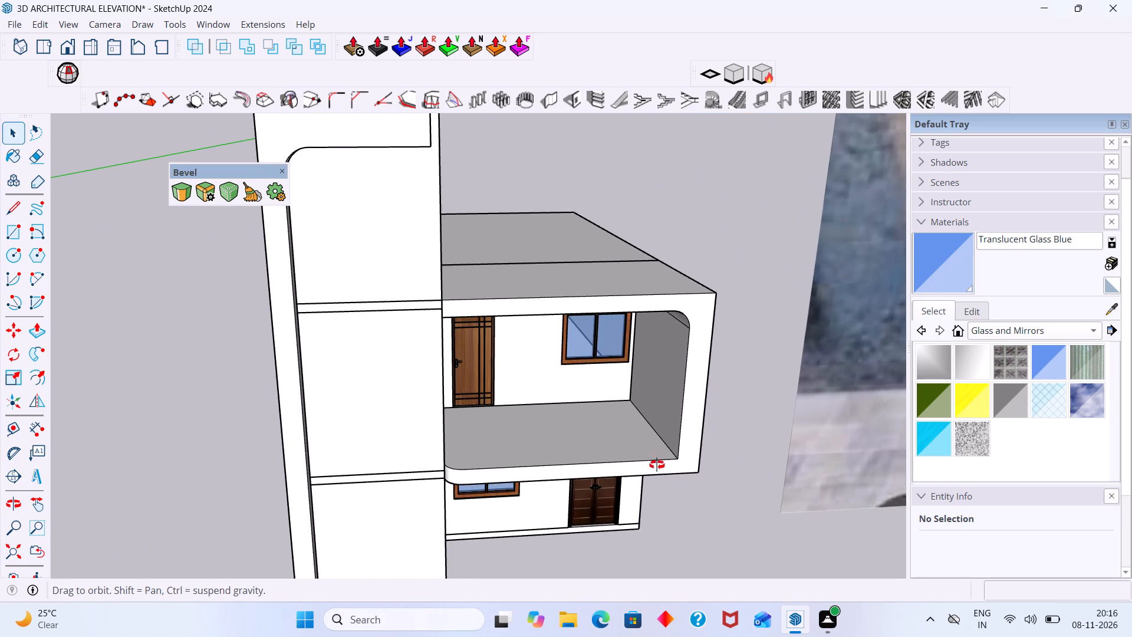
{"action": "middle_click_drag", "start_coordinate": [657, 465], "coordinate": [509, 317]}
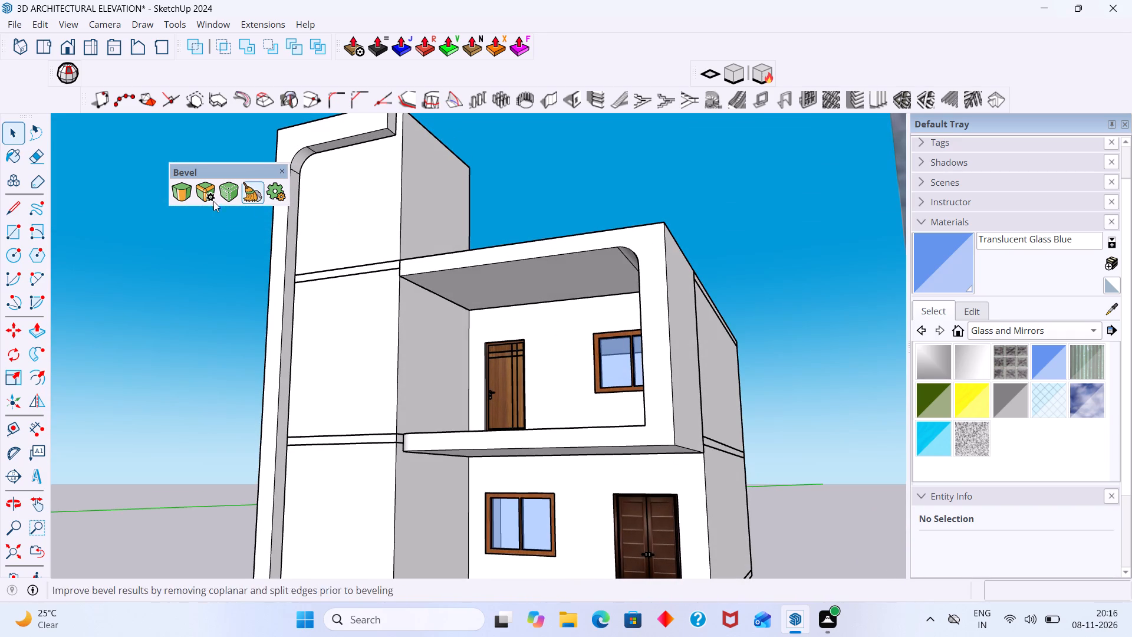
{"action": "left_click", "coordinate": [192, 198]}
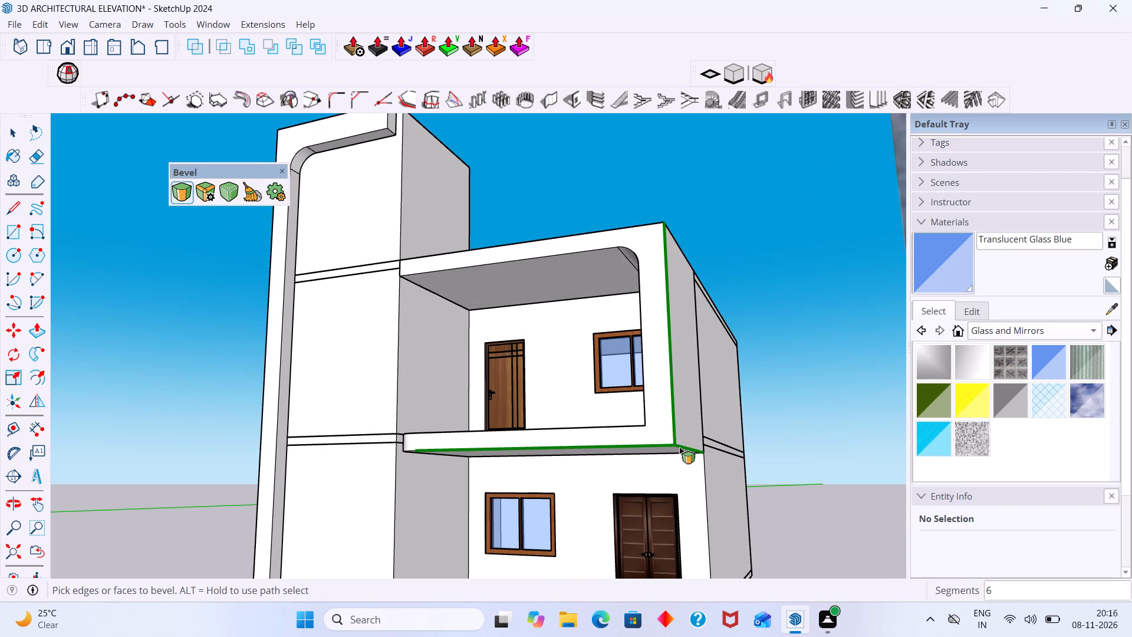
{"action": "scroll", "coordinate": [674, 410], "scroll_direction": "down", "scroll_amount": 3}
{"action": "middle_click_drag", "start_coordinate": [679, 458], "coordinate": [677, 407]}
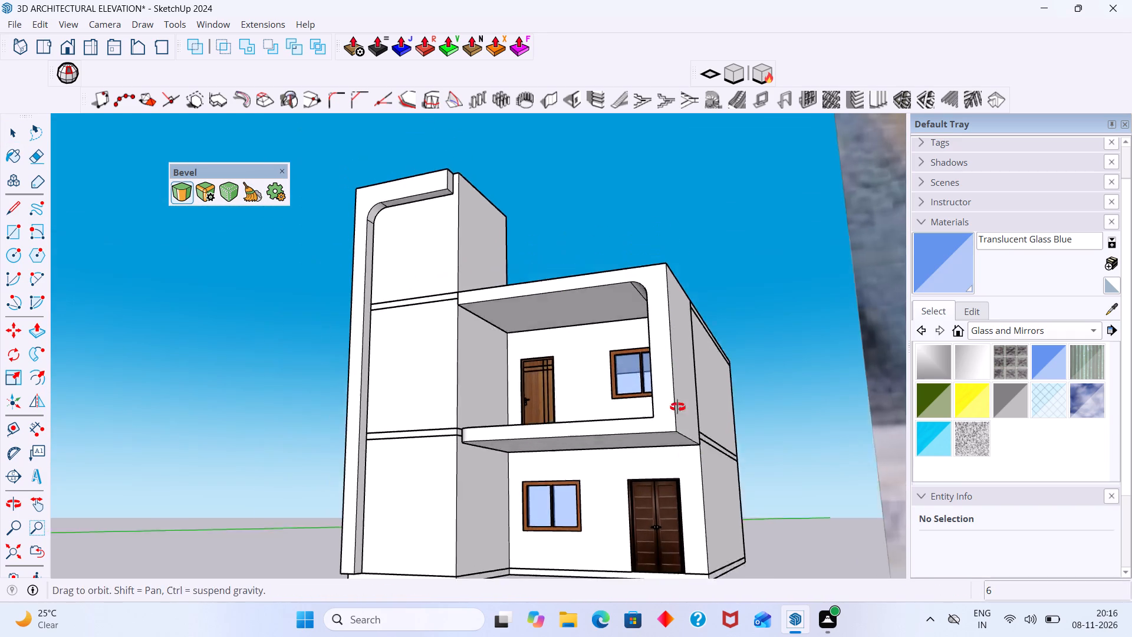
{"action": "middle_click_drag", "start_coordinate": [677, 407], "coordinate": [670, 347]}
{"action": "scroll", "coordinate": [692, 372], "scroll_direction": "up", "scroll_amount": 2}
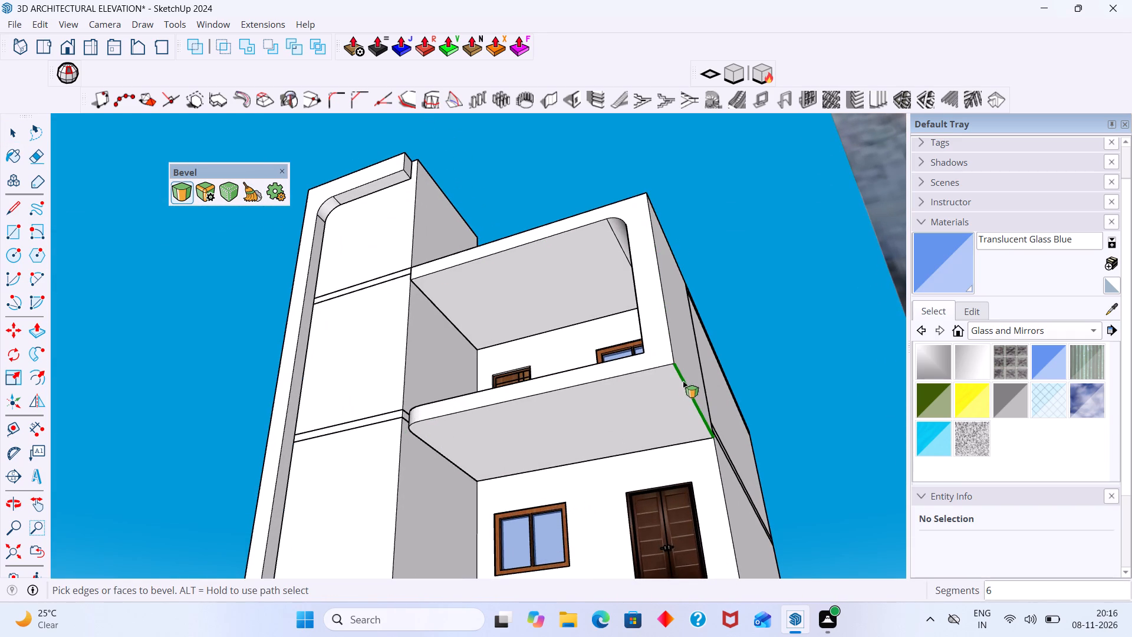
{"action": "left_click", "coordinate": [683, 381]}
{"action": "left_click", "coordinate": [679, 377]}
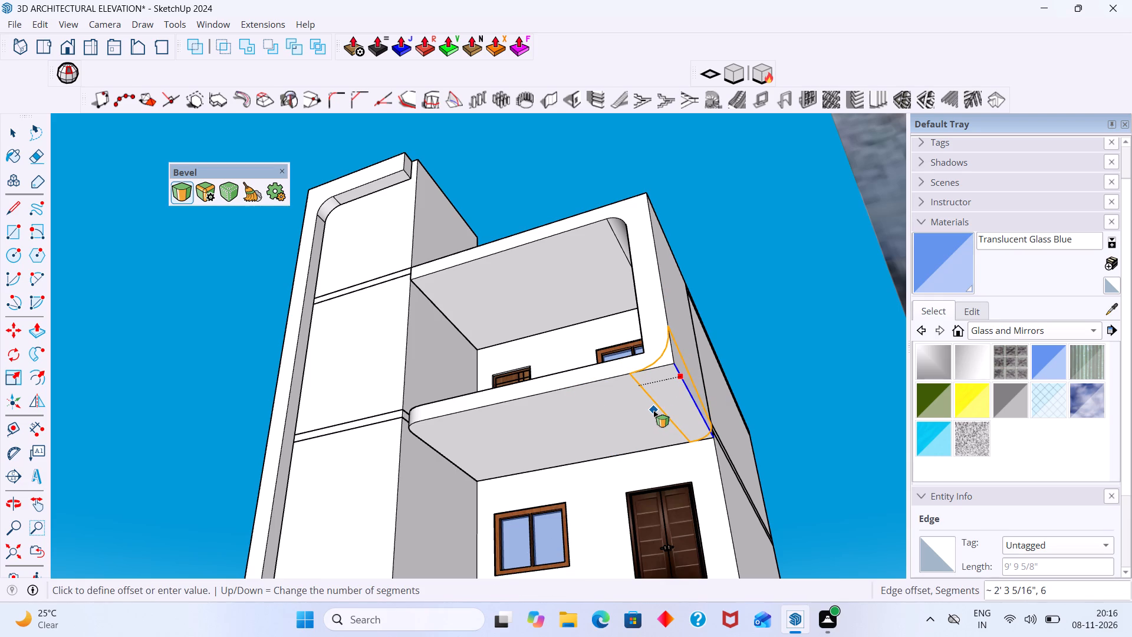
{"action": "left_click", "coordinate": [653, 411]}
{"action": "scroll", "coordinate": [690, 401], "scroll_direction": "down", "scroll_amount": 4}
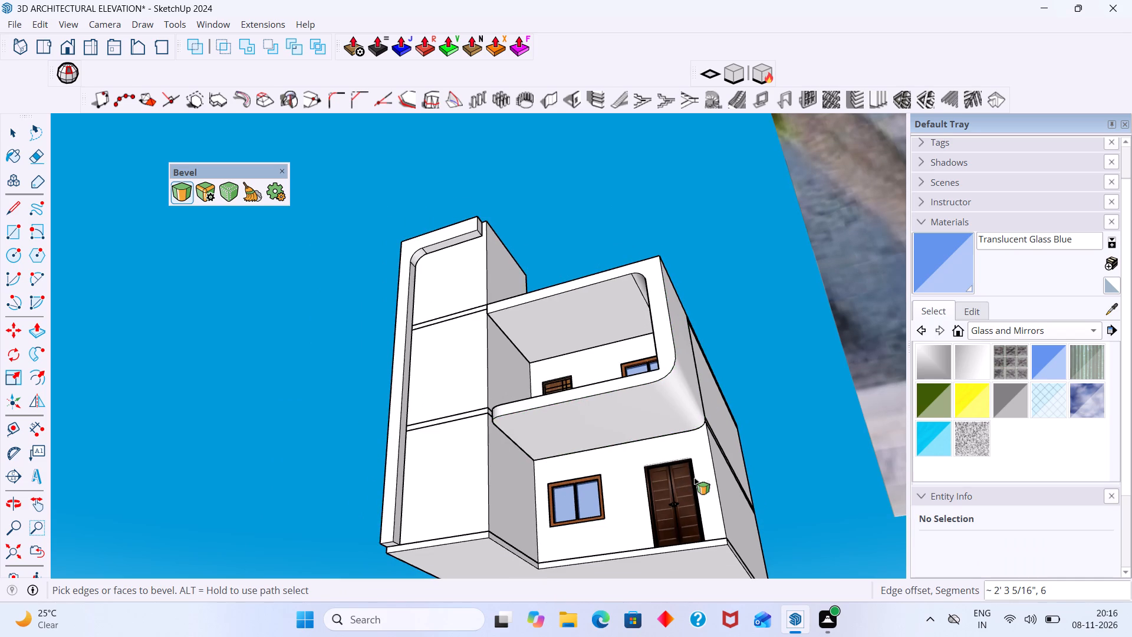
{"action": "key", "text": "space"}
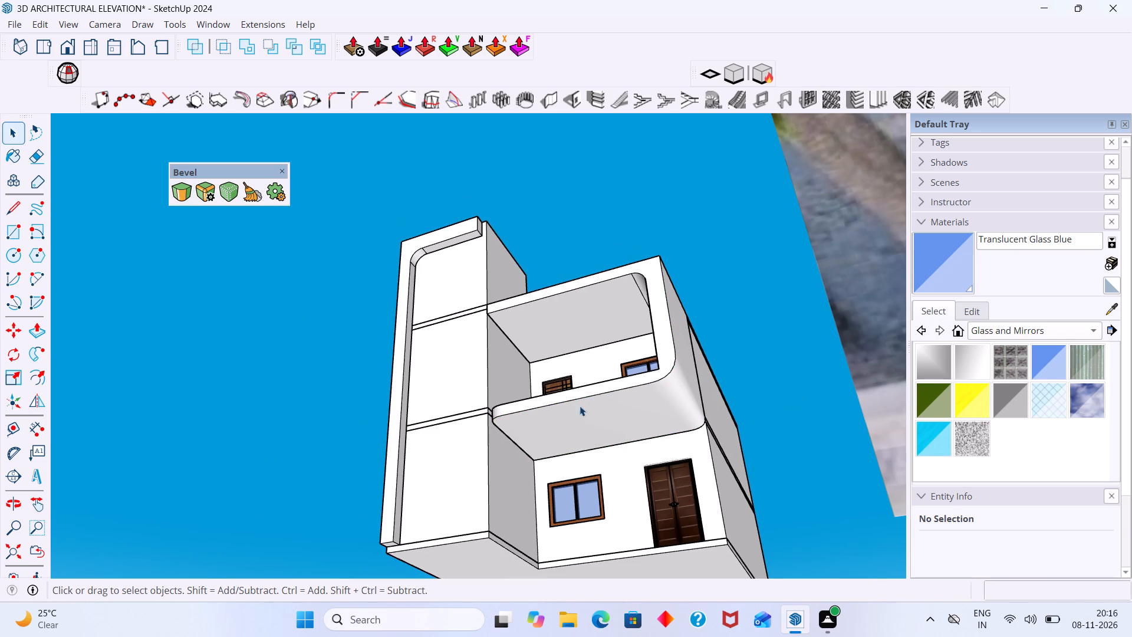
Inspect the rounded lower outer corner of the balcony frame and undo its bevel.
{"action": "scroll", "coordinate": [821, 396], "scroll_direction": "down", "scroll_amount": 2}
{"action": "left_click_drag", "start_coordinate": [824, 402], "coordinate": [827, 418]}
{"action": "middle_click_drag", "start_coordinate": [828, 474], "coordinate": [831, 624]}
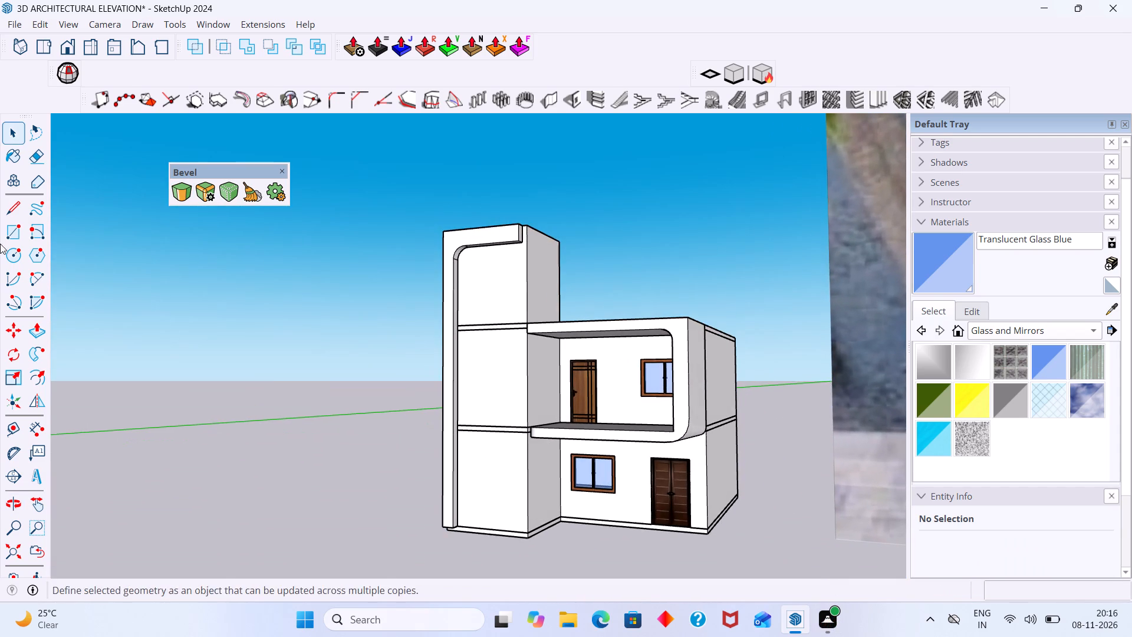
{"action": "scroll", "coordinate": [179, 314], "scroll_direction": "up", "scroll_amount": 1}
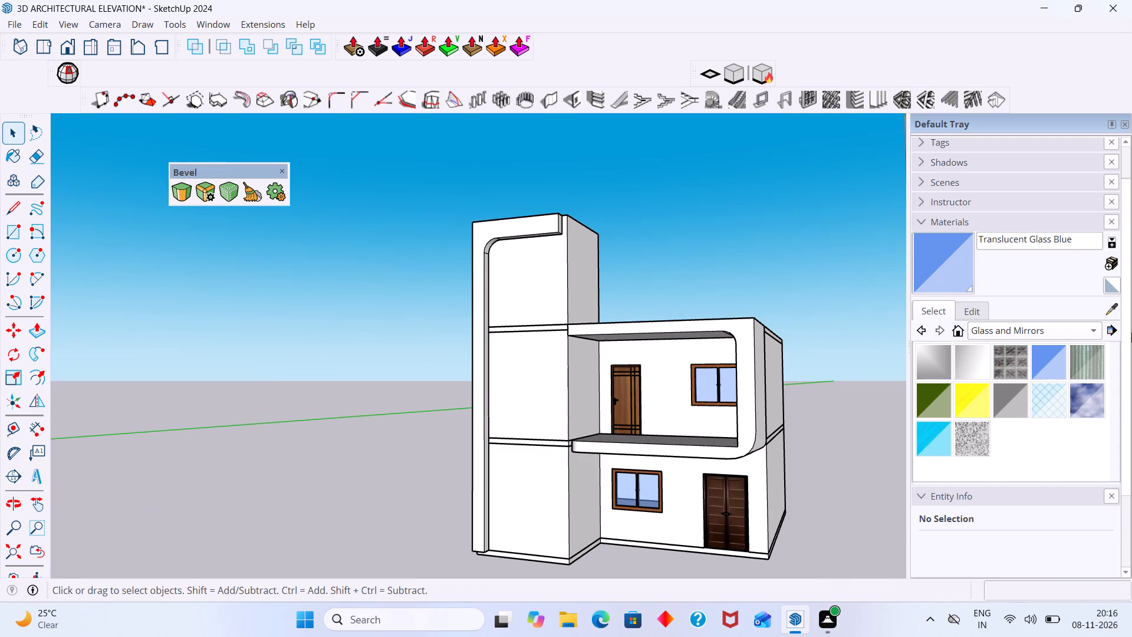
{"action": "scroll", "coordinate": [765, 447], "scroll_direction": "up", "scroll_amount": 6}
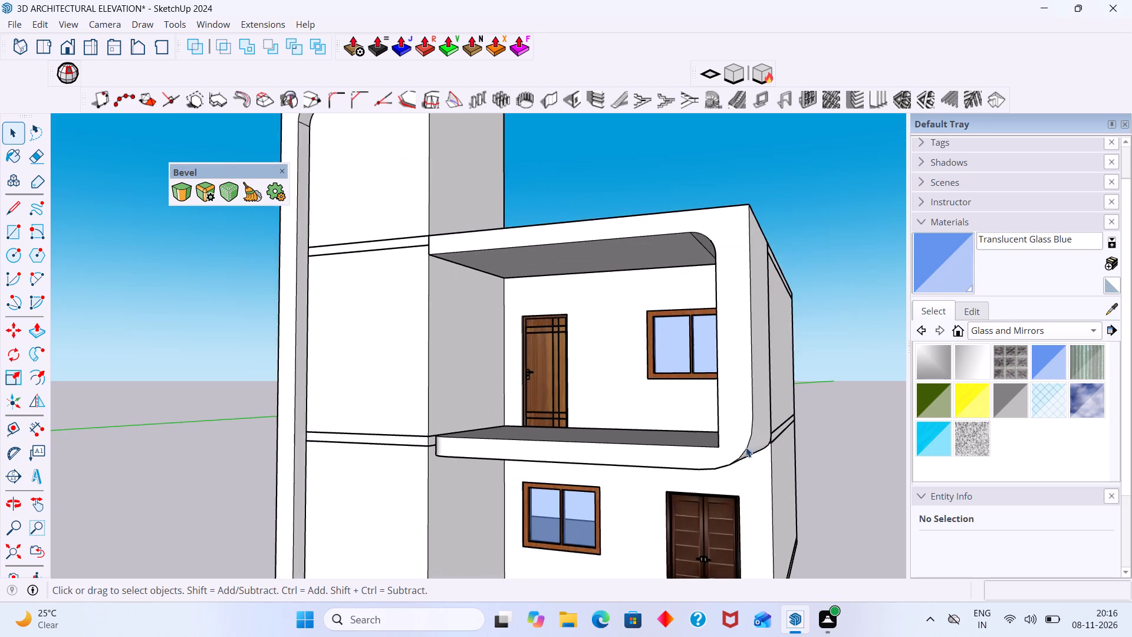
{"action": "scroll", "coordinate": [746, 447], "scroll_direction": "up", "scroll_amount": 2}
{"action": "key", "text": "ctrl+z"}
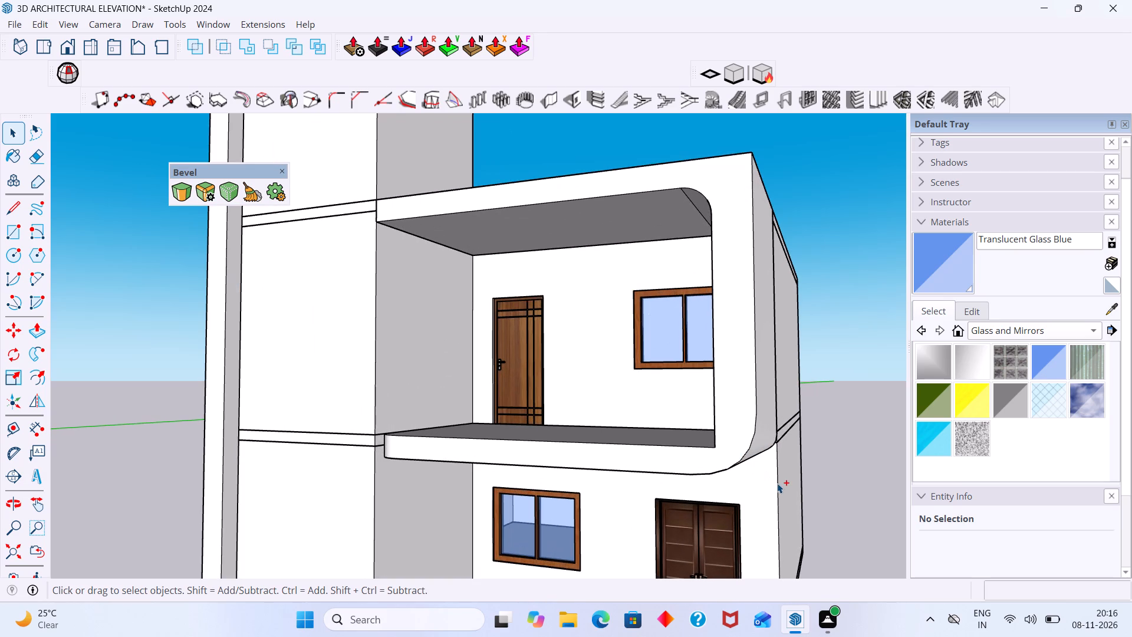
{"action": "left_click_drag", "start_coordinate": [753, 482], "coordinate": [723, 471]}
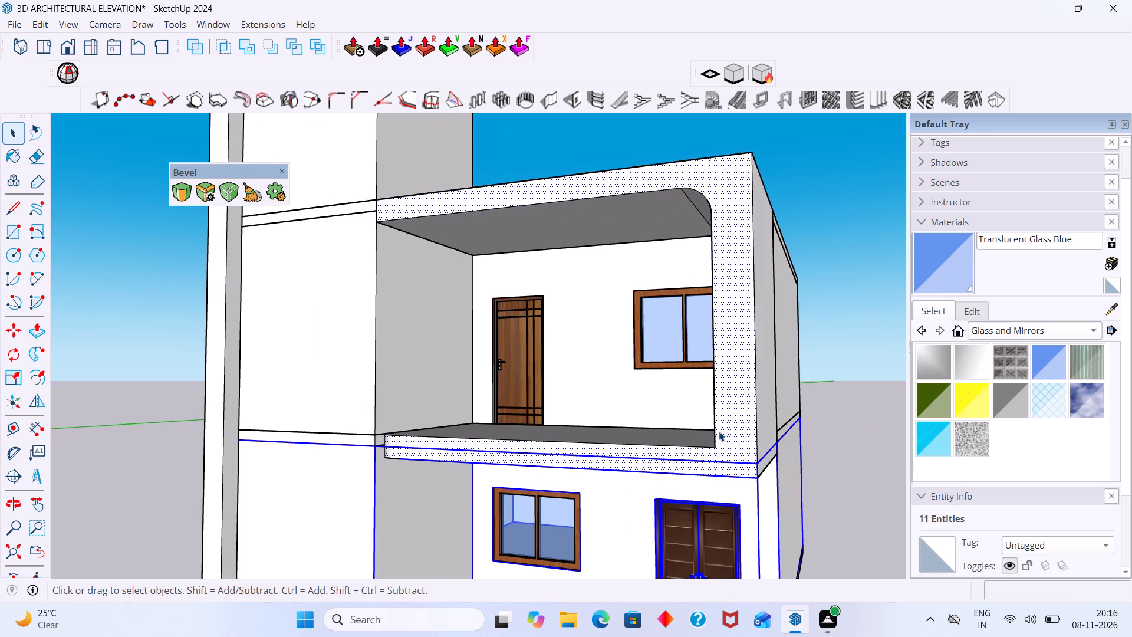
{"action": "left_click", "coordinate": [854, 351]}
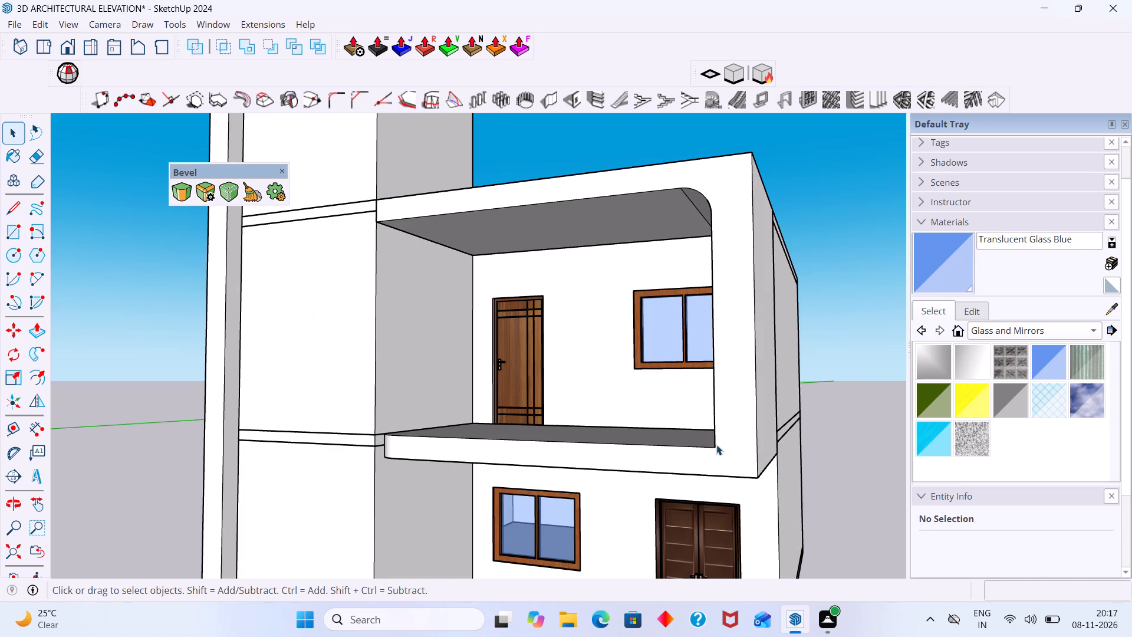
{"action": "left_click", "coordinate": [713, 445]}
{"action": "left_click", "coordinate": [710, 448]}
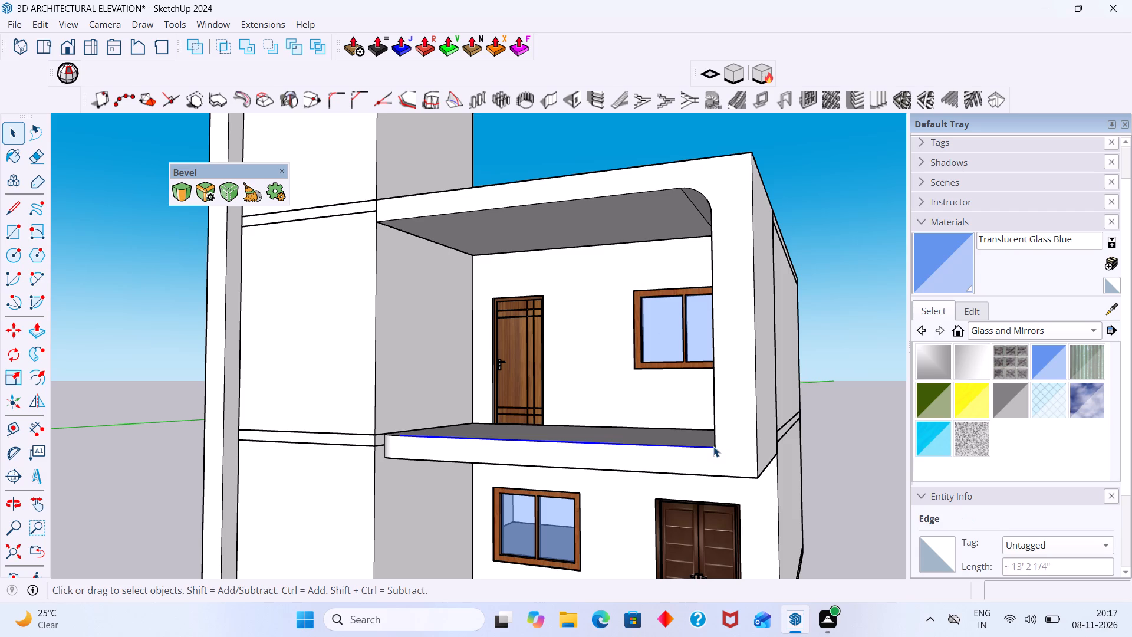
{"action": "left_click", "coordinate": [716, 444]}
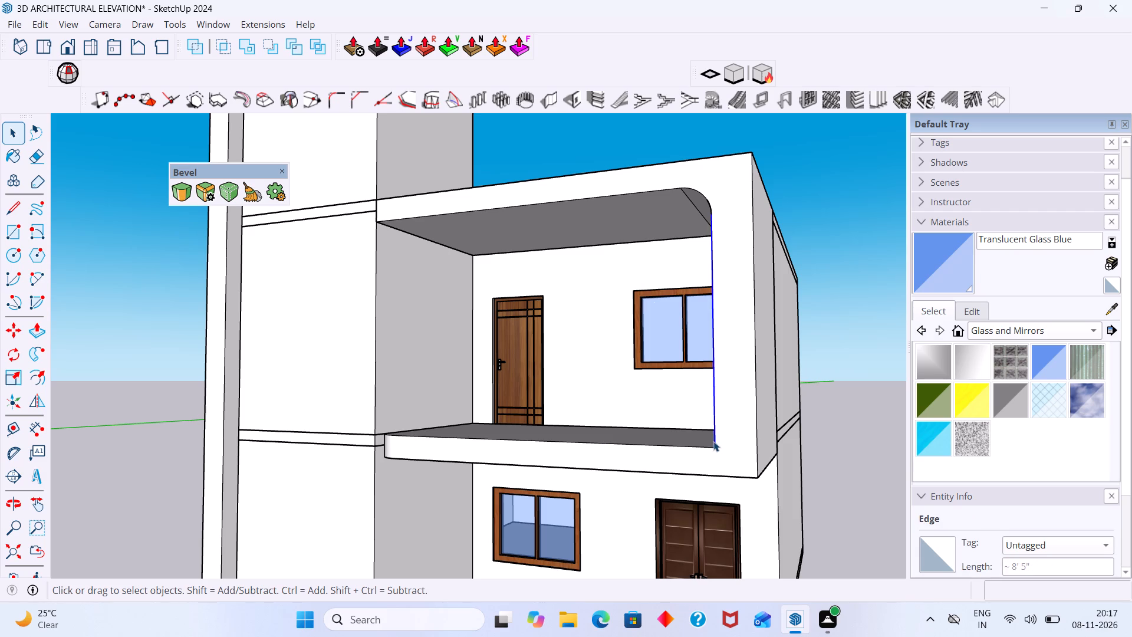
Compare the balcony frame's square inner lower corner with the balcony in the reference image.
{"action": "scroll", "coordinate": [716, 419], "scroll_direction": "down", "scroll_amount": 3}
{"action": "middle_click_drag", "start_coordinate": [715, 485], "coordinate": [931, 560]}
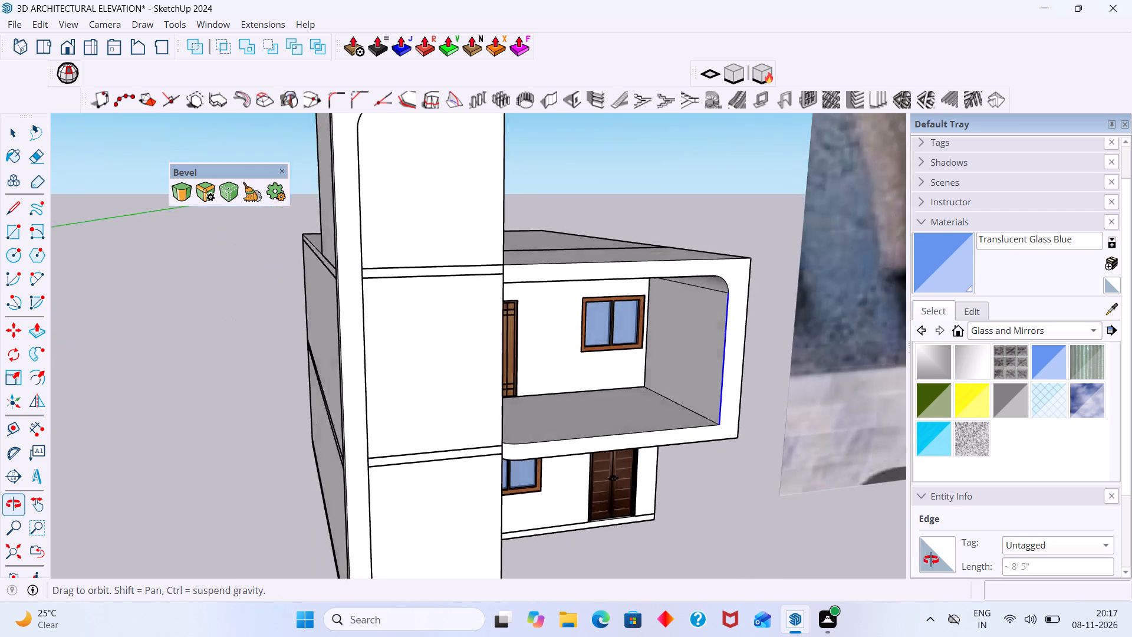
{"action": "middle_click_drag", "start_coordinate": [931, 560], "coordinate": [933, 553]}
{"action": "middle_click_drag", "start_coordinate": [672, 416], "coordinate": [624, 418]}
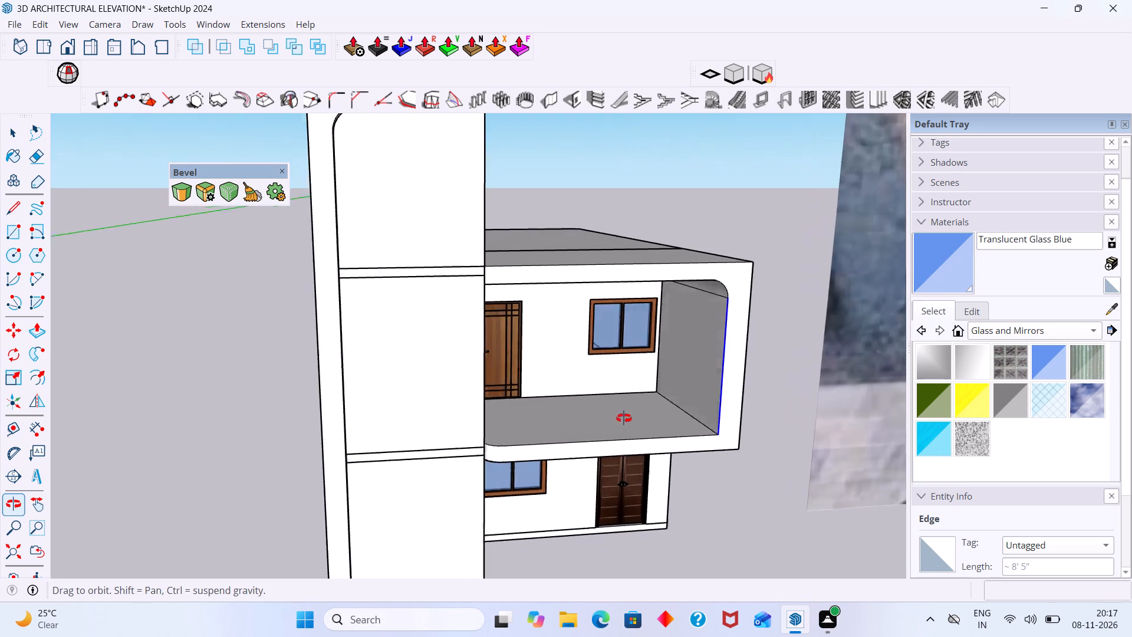
{"action": "middle_click_drag", "start_coordinate": [624, 418], "coordinate": [535, 364]}
{"action": "scroll", "coordinate": [548, 400], "scroll_direction": "down", "scroll_amount": 5}
{"action": "middle_click_drag", "start_coordinate": [611, 392], "coordinate": [356, 295], "text": "shift"}
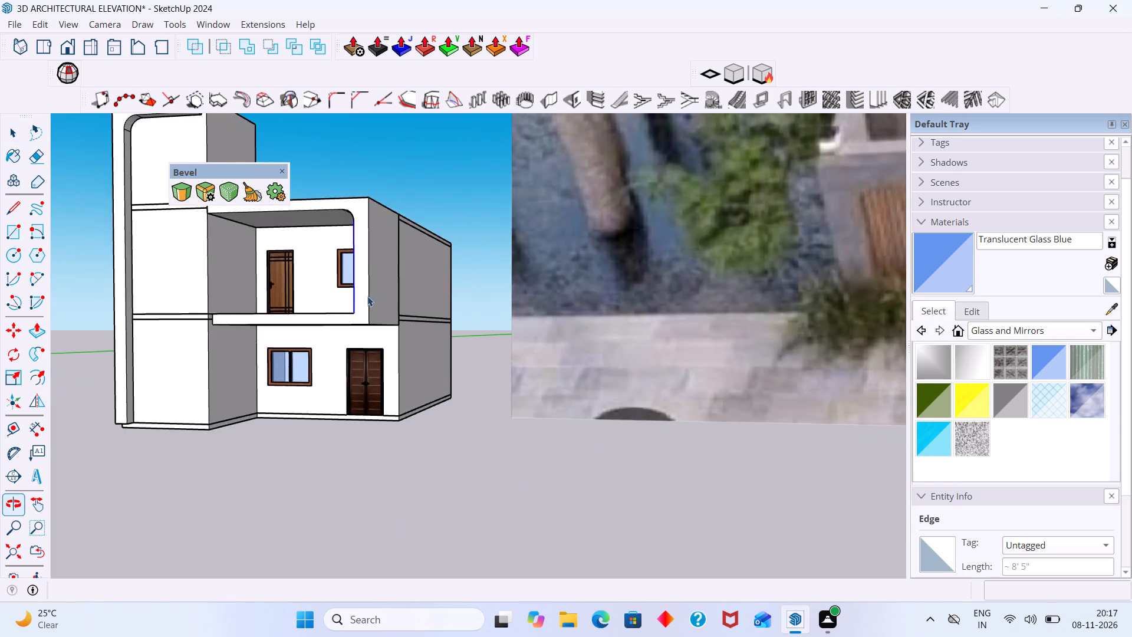
{"action": "scroll", "coordinate": [390, 290], "scroll_direction": "down", "scroll_amount": 20}
{"action": "middle_click_drag", "start_coordinate": [789, 195], "coordinate": [669, 339], "text": "shift"}
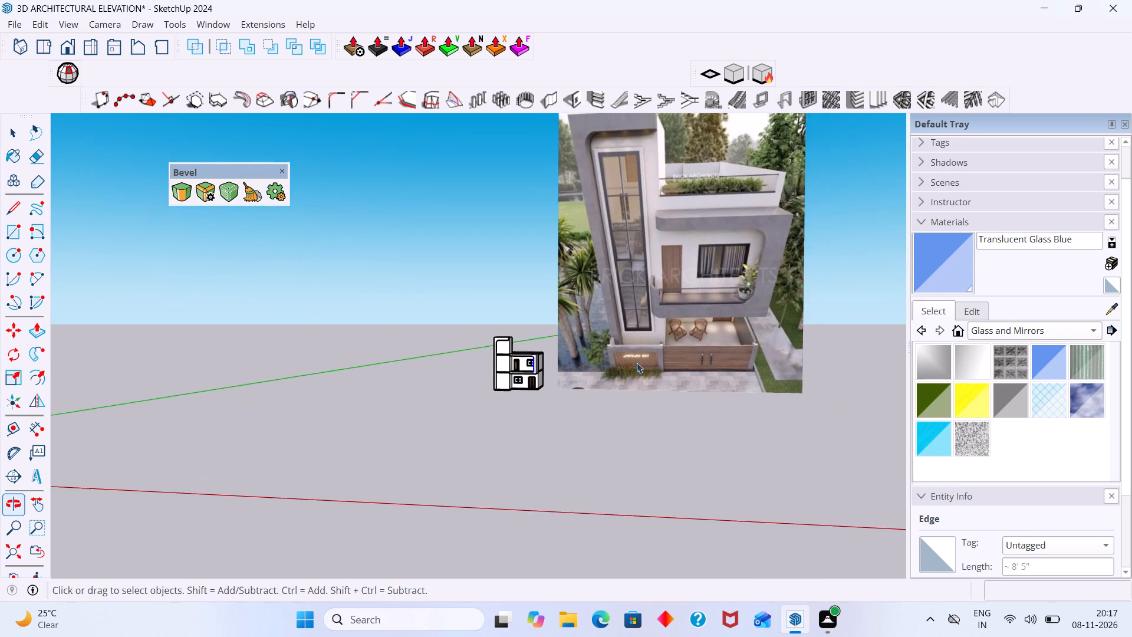
{"action": "middle_click_drag", "start_coordinate": [667, 317], "coordinate": [697, 281]}
{"action": "scroll", "coordinate": [499, 412], "scroll_direction": "up", "scroll_amount": 5}
{"action": "left_click", "coordinate": [559, 461]}
{"action": "middle_click_drag", "start_coordinate": [541, 356], "coordinate": [532, 480]}
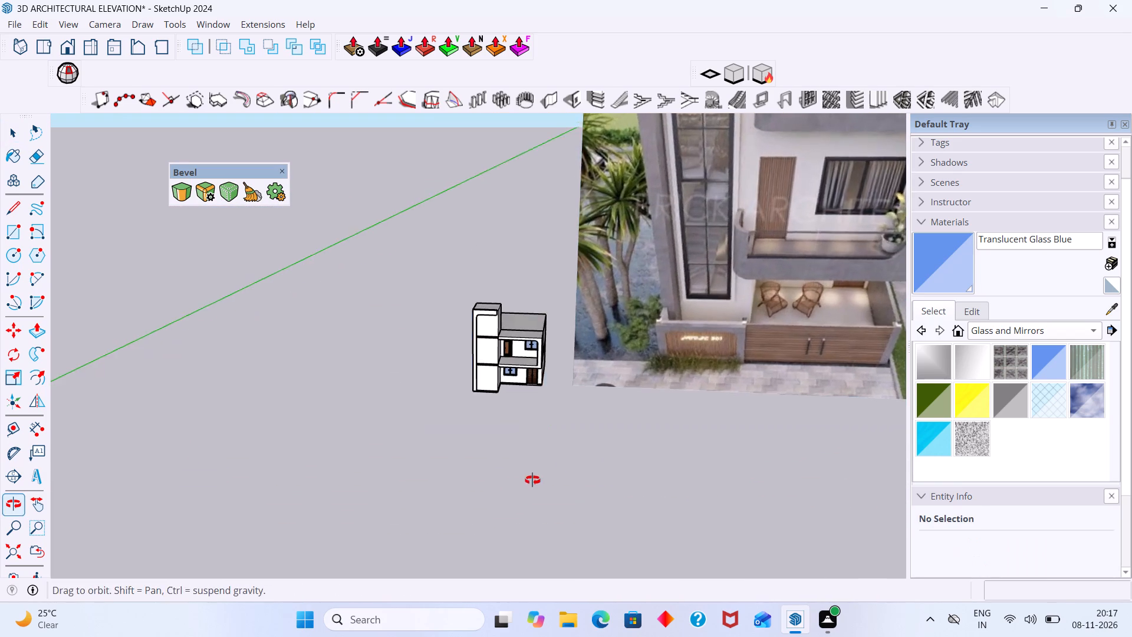
{"action": "middle_click_drag", "start_coordinate": [532, 480], "coordinate": [532, 470]}
{"action": "scroll", "coordinate": [518, 384], "scroll_direction": "up", "scroll_amount": 12}
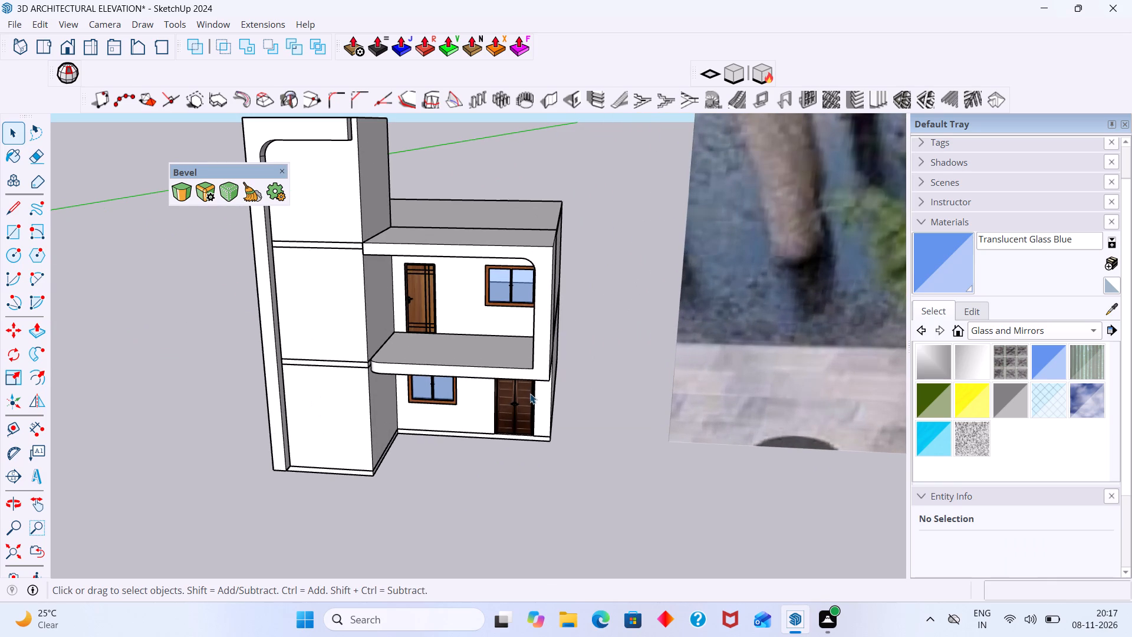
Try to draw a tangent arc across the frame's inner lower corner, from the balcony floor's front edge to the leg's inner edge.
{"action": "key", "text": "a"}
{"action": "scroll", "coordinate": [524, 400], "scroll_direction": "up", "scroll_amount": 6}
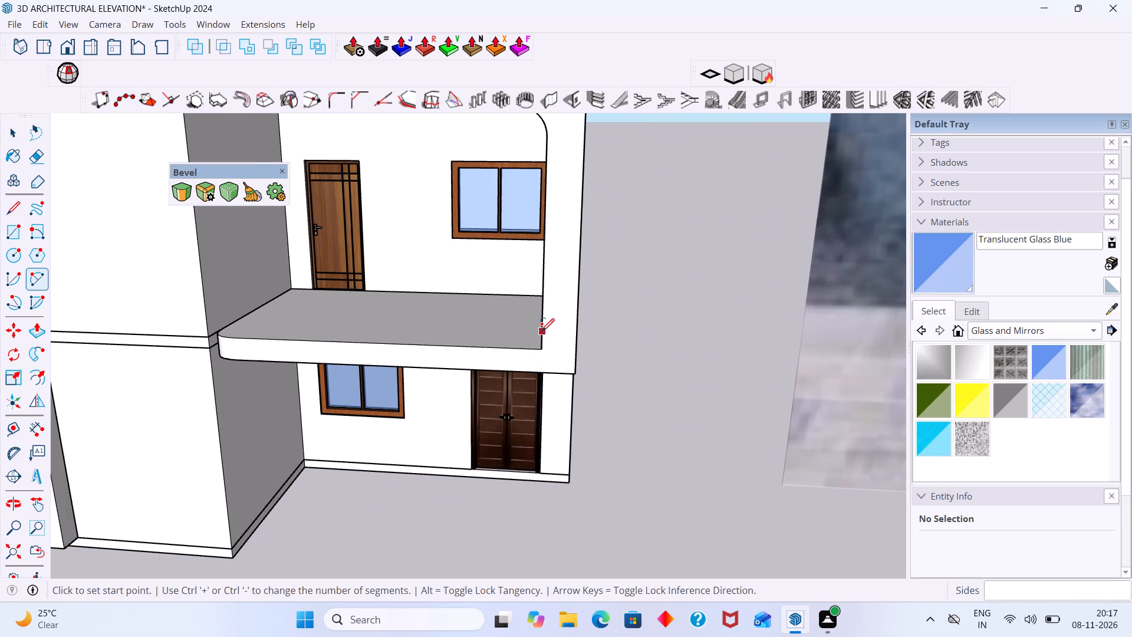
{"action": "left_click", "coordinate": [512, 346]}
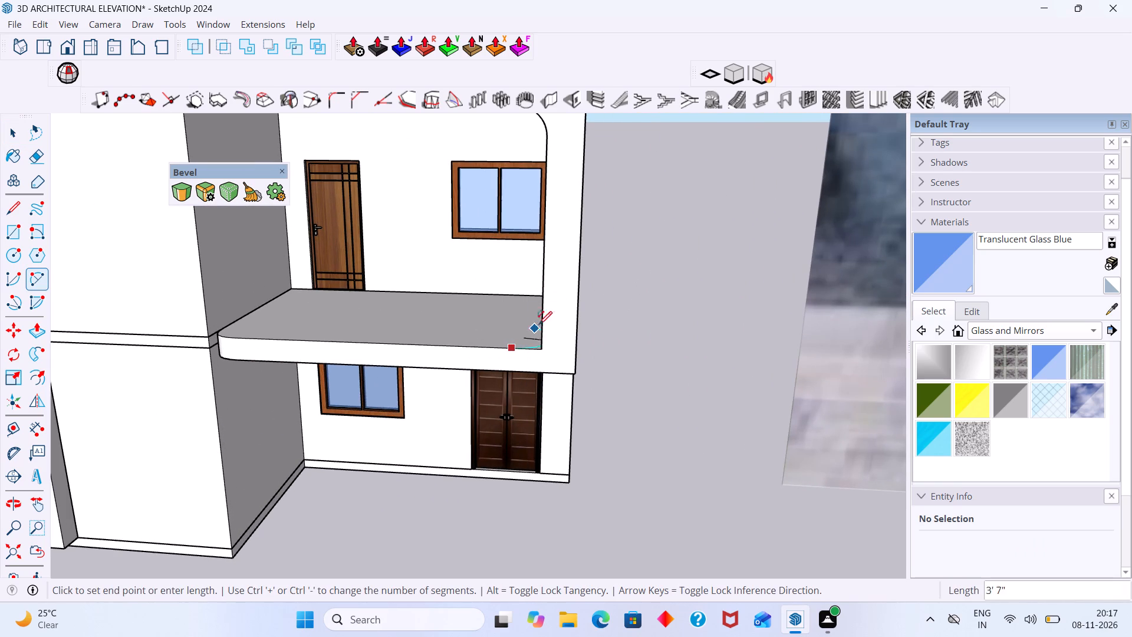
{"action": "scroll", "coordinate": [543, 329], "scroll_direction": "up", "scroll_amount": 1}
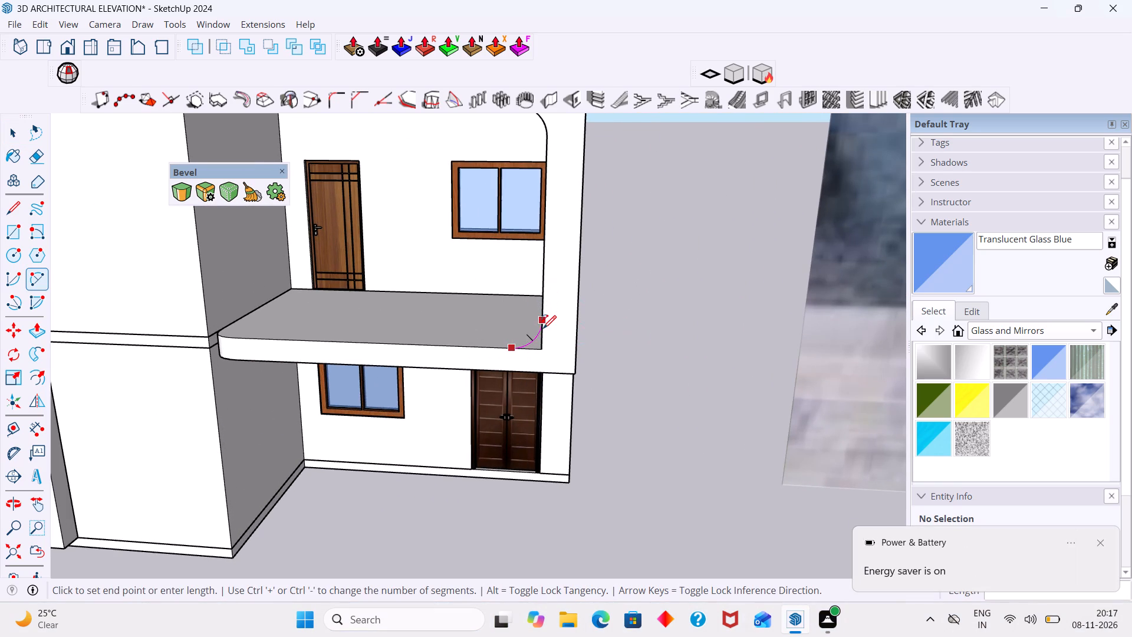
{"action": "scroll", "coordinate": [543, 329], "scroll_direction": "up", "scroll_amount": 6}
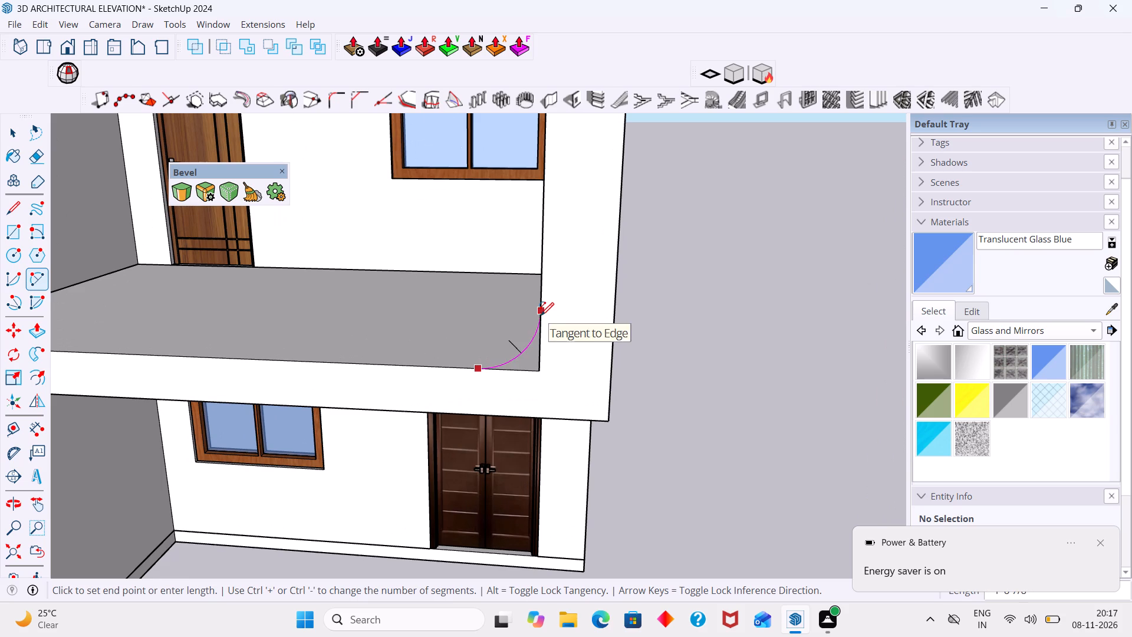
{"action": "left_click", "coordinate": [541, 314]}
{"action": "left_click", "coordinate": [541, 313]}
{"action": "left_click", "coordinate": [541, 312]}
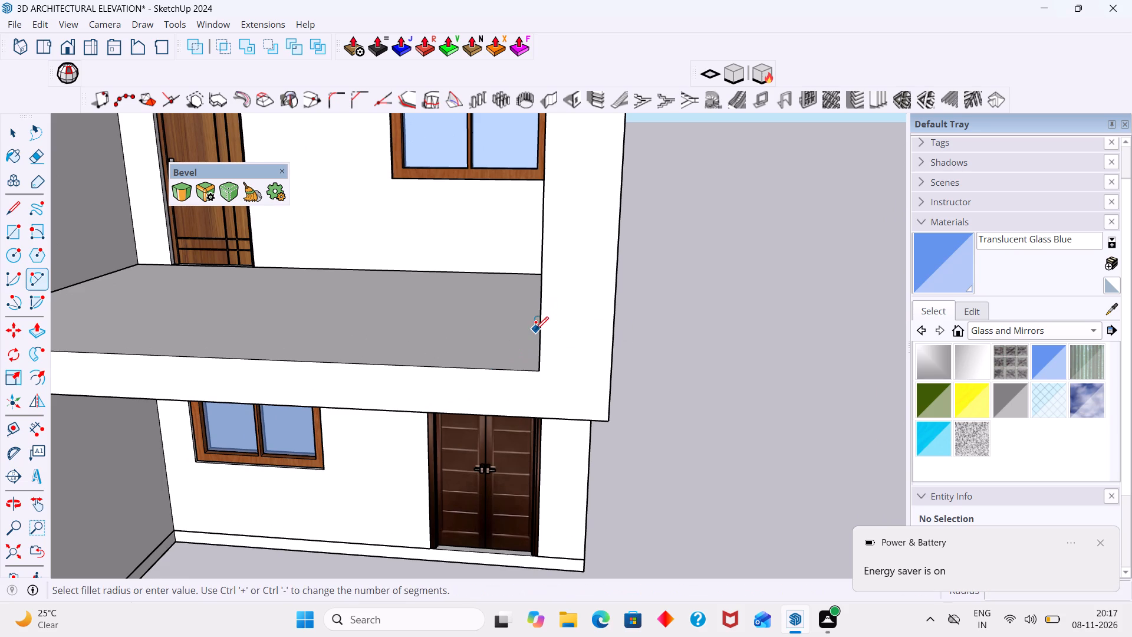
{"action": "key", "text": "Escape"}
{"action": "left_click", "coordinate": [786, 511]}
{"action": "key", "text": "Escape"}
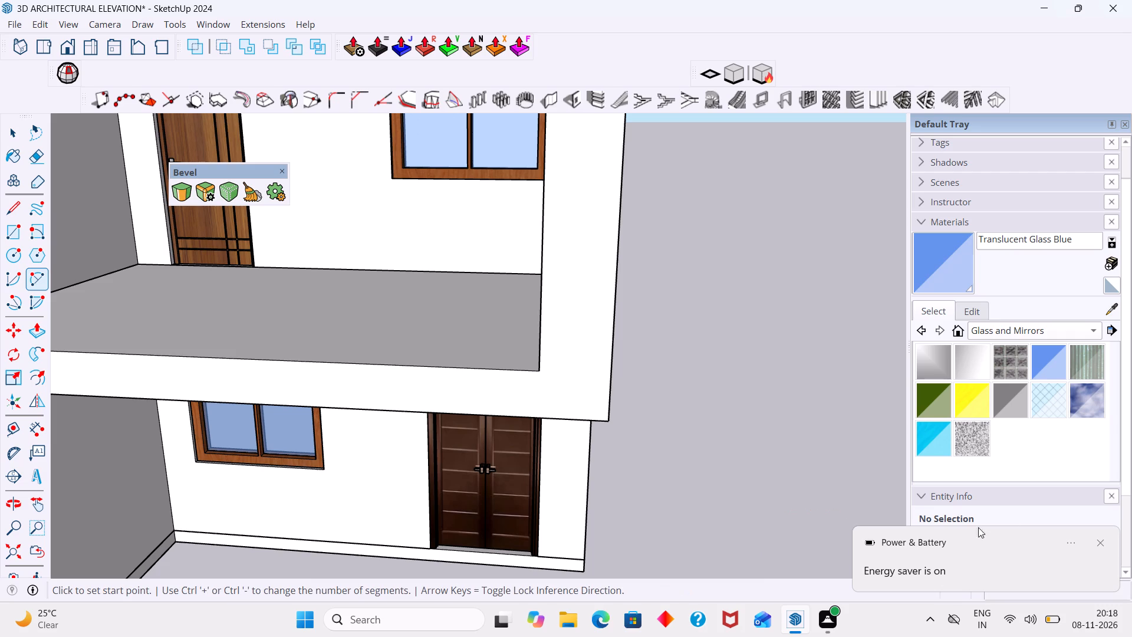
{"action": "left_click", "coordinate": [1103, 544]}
Draw a tangent 2-point arc of about 1' 8 1/8" radius across the frame's inner lower front corner, from leg to balcony floor.
{"action": "scroll", "coordinate": [525, 475], "scroll_direction": "down", "scroll_amount": 2}
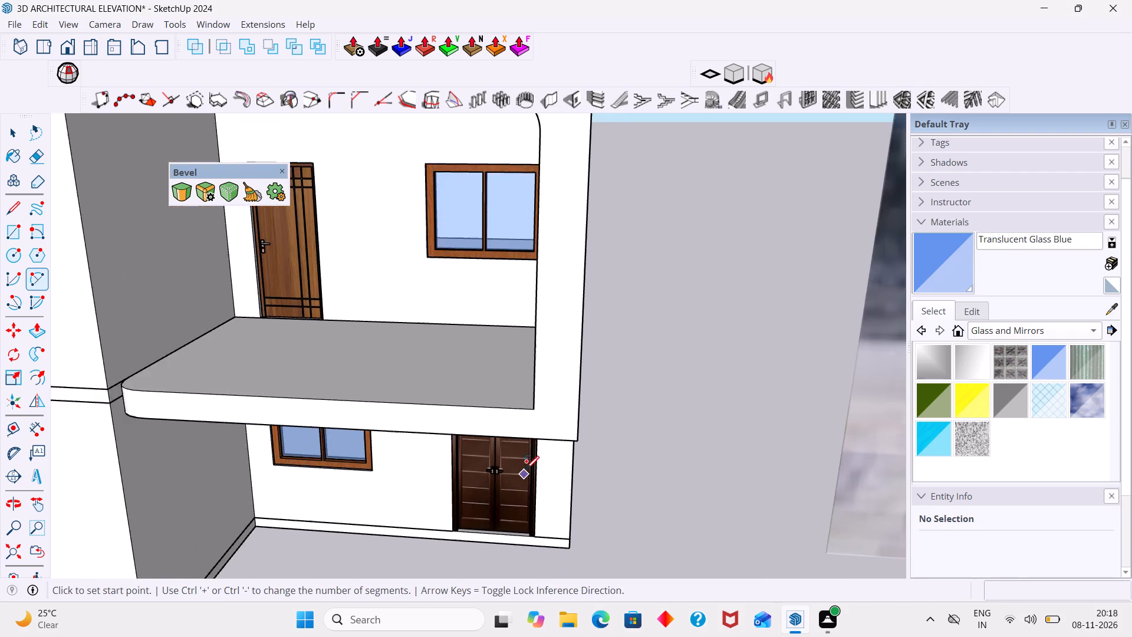
{"action": "scroll", "coordinate": [526, 469], "scroll_direction": "down", "scroll_amount": 3}
{"action": "middle_click_drag", "start_coordinate": [548, 407], "coordinate": [688, 390]}
{"action": "scroll", "coordinate": [591, 388], "scroll_direction": "up", "scroll_amount": 5}
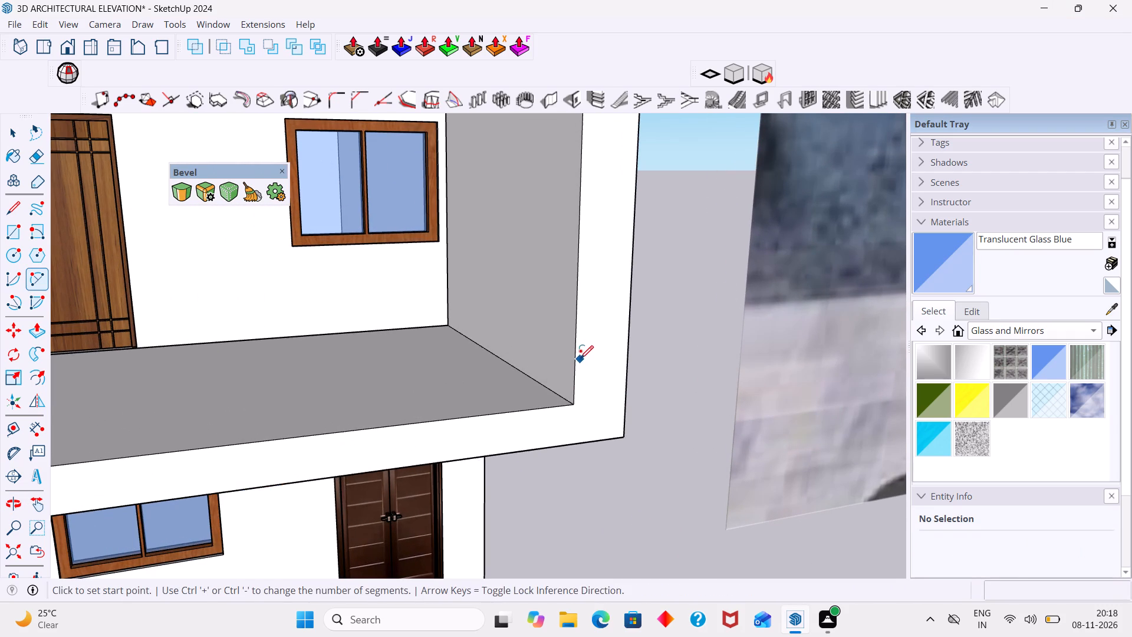
{"action": "left_click", "coordinate": [577, 356]}
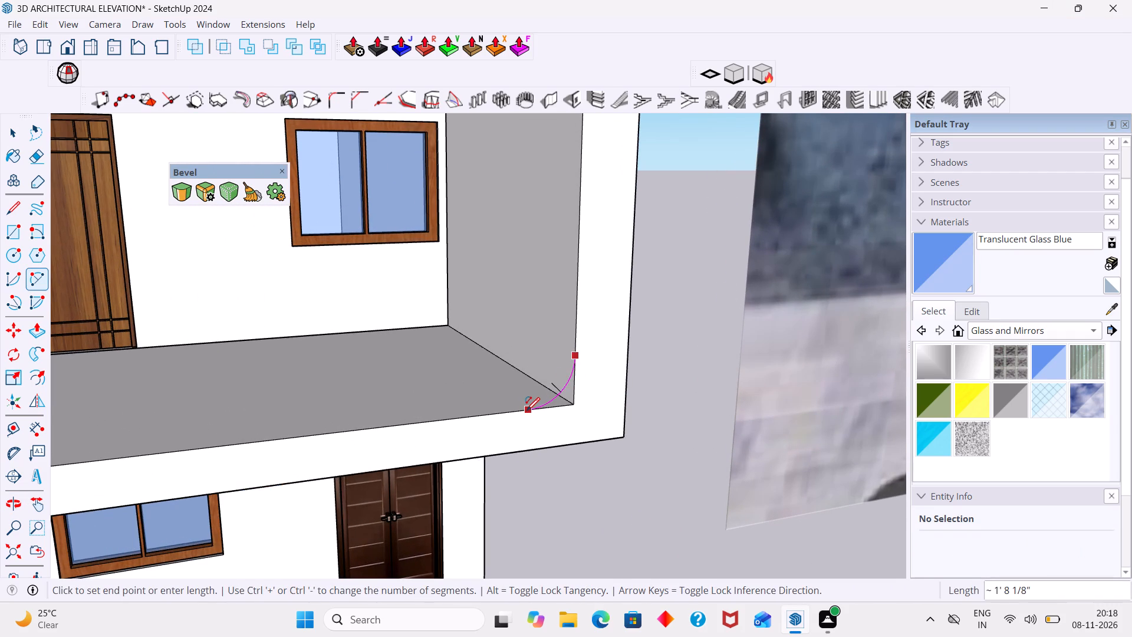
{"action": "left_click", "coordinate": [522, 412]}
{"action": "left_click", "coordinate": [522, 412]}
{"action": "key", "text": "space"}
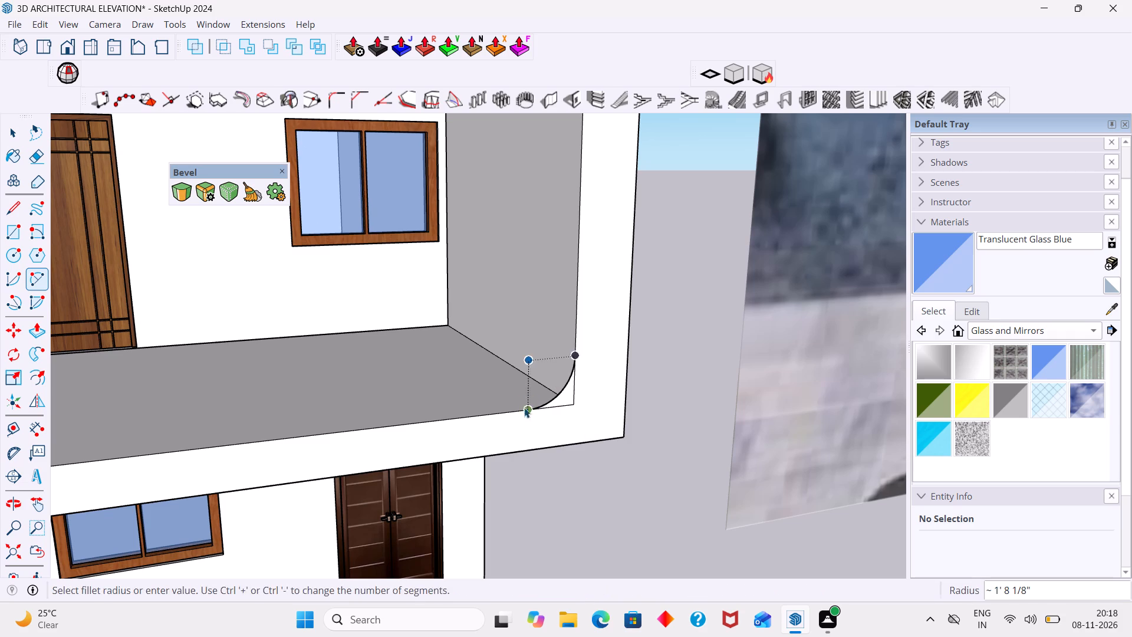
Push/Pull the small corner face outside the arc back 9' 9 5/8" to the rear wall, rounding the balcony's inner lower corner.
{"action": "middle_click_drag", "start_coordinate": [602, 393], "coordinate": [588, 480]}
{"action": "scroll", "coordinate": [563, 449], "scroll_direction": "up", "scroll_amount": 2}
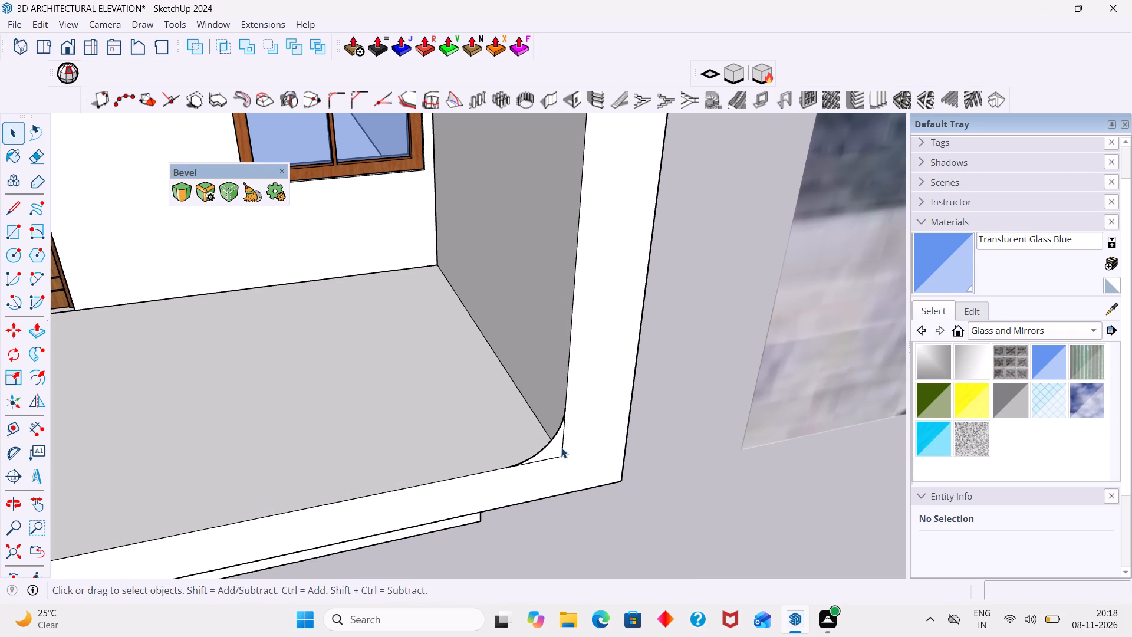
{"action": "key", "text": "p"}
{"action": "left_click", "coordinate": [557, 444]}
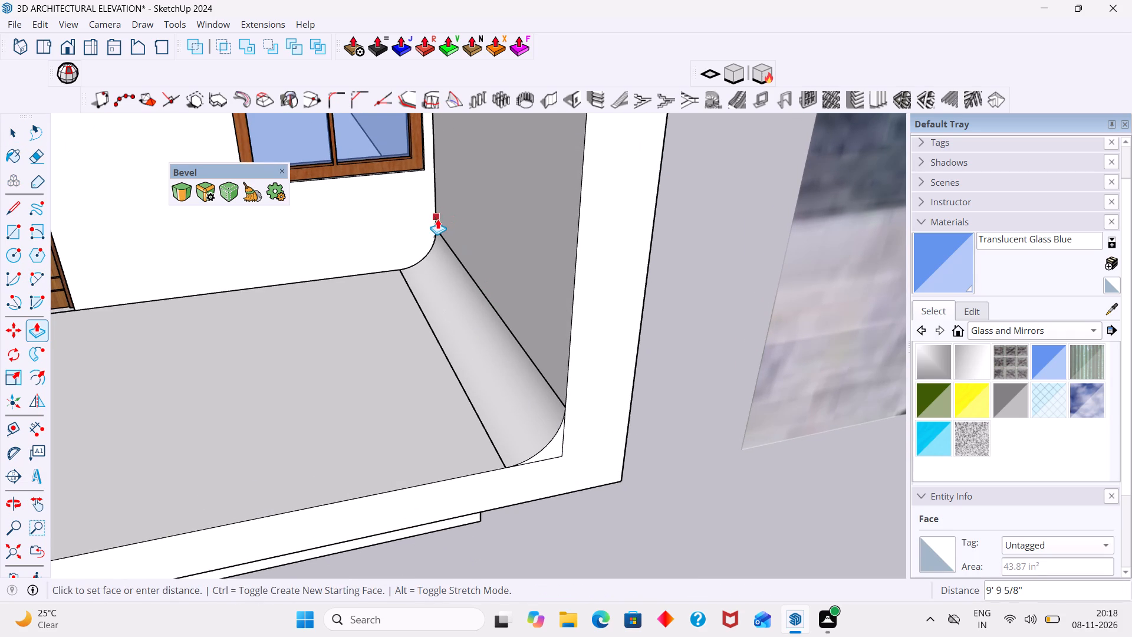
{"action": "left_click", "coordinate": [439, 228]}
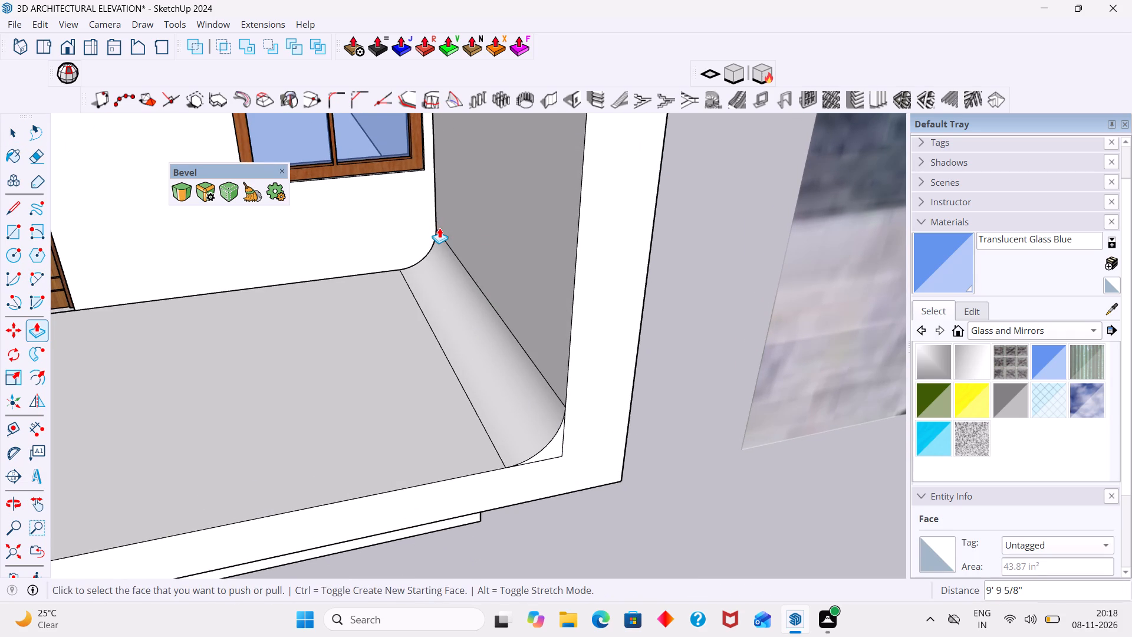
Erase the two leftover square-corner edges outside the arc on the frame's front face.
{"action": "middle_click_drag", "start_coordinate": [588, 422], "coordinate": [588, 358]}
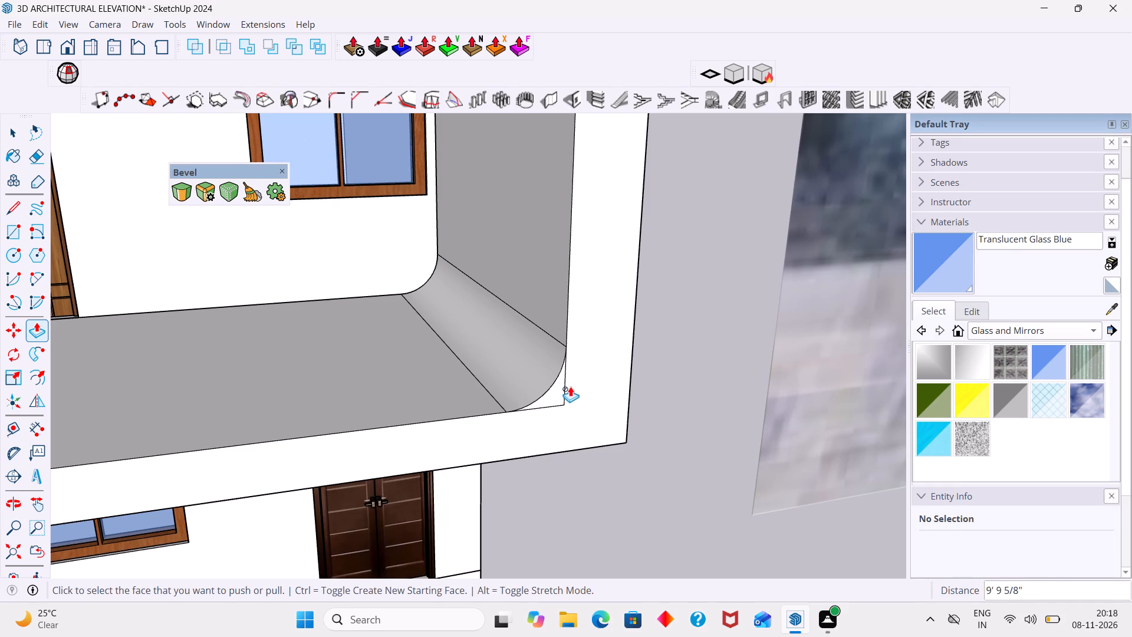
{"action": "scroll", "coordinate": [462, 367], "scroll_direction": "up", "scroll_amount": 6}
{"action": "scroll", "coordinate": [535, 397], "scroll_direction": "up", "scroll_amount": 2}
{"action": "middle_click_drag", "start_coordinate": [554, 405], "coordinate": [439, 349]}
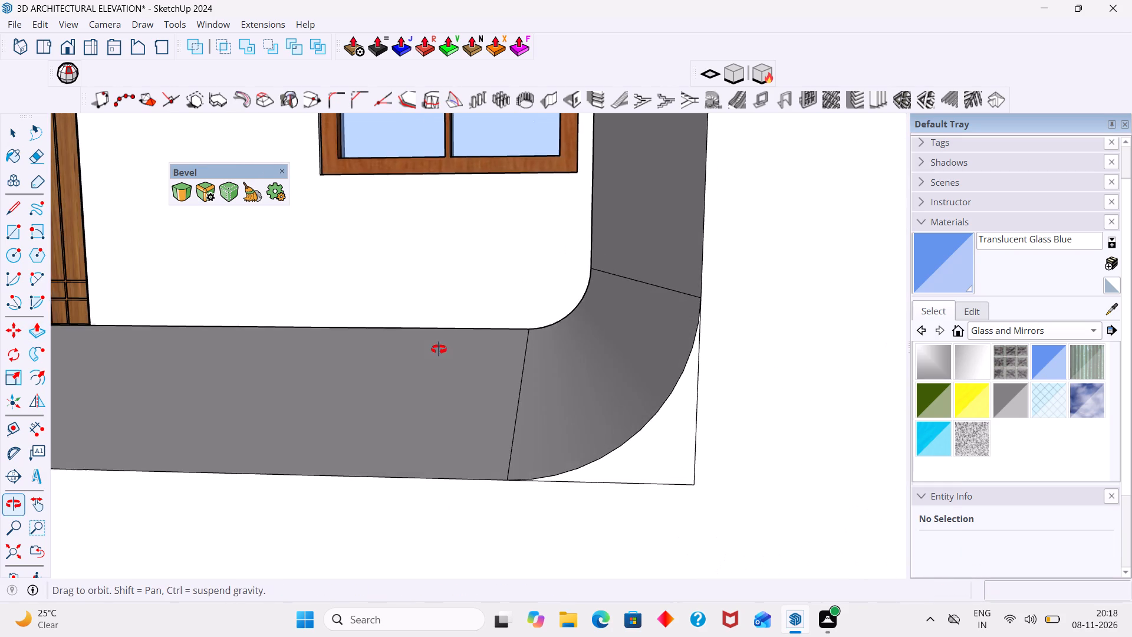
{"action": "middle_click_drag", "start_coordinate": [439, 349], "coordinate": [519, 365]}
{"action": "scroll", "coordinate": [630, 390], "scroll_direction": "down", "scroll_amount": 3}
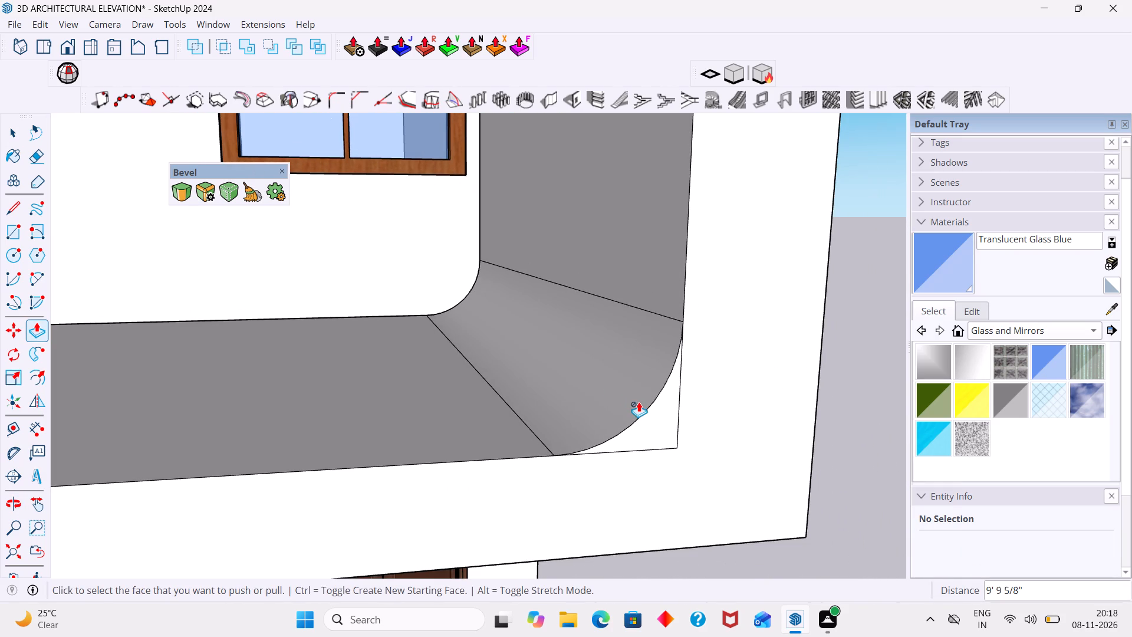
{"action": "key", "text": "e"}
{"action": "left_click_drag", "start_coordinate": [712, 377], "coordinate": [654, 459]}
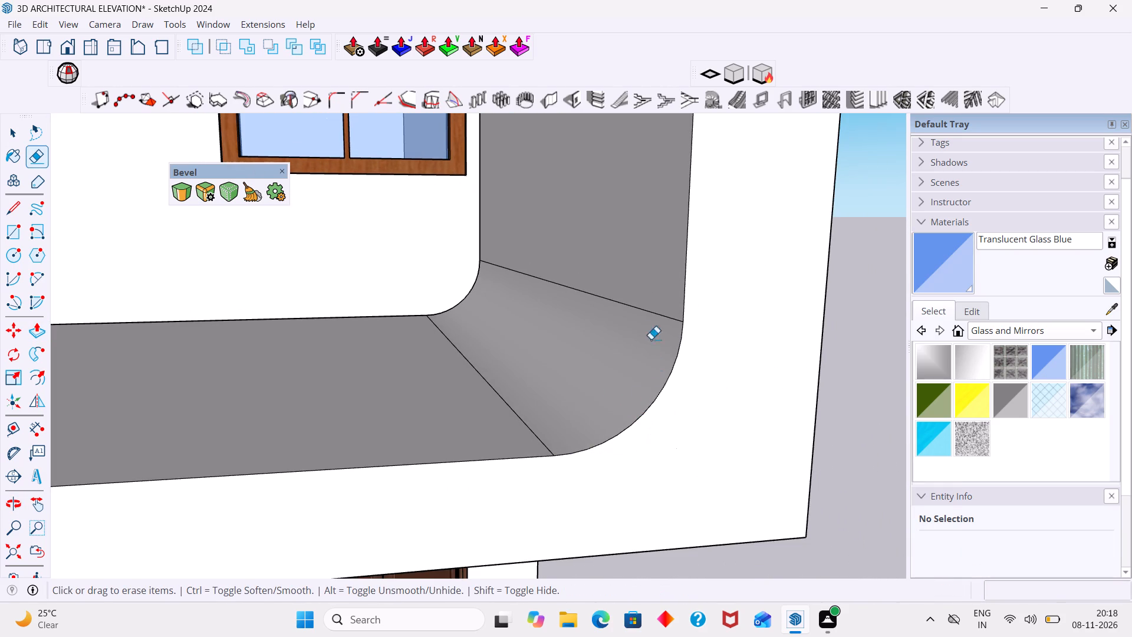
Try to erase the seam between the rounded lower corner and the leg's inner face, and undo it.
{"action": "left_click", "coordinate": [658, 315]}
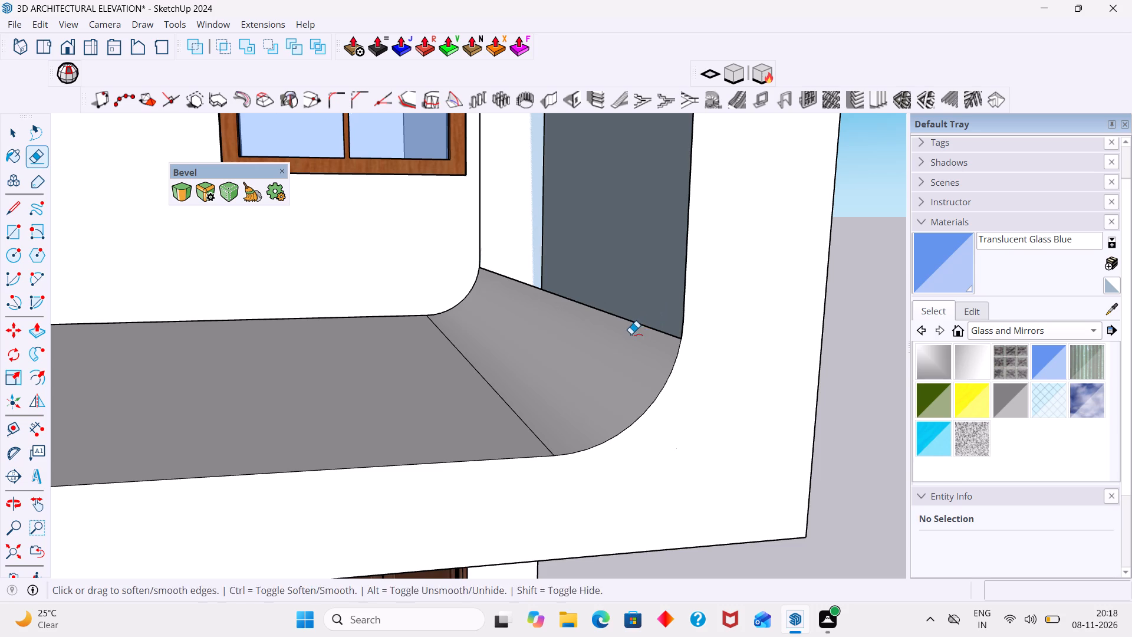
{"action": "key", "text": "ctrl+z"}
Inspect the frame's rounded inner lower corner from above and from the front.
{"action": "scroll", "coordinate": [660, 354], "scroll_direction": "down", "scroll_amount": 10}
{"action": "middle_click_drag", "start_coordinate": [680, 432], "coordinate": [676, 484]}
{"action": "middle_click_drag", "start_coordinate": [679, 470], "coordinate": [679, 485]}
{"action": "scroll", "coordinate": [679, 474], "scroll_direction": "down", "scroll_amount": 3}
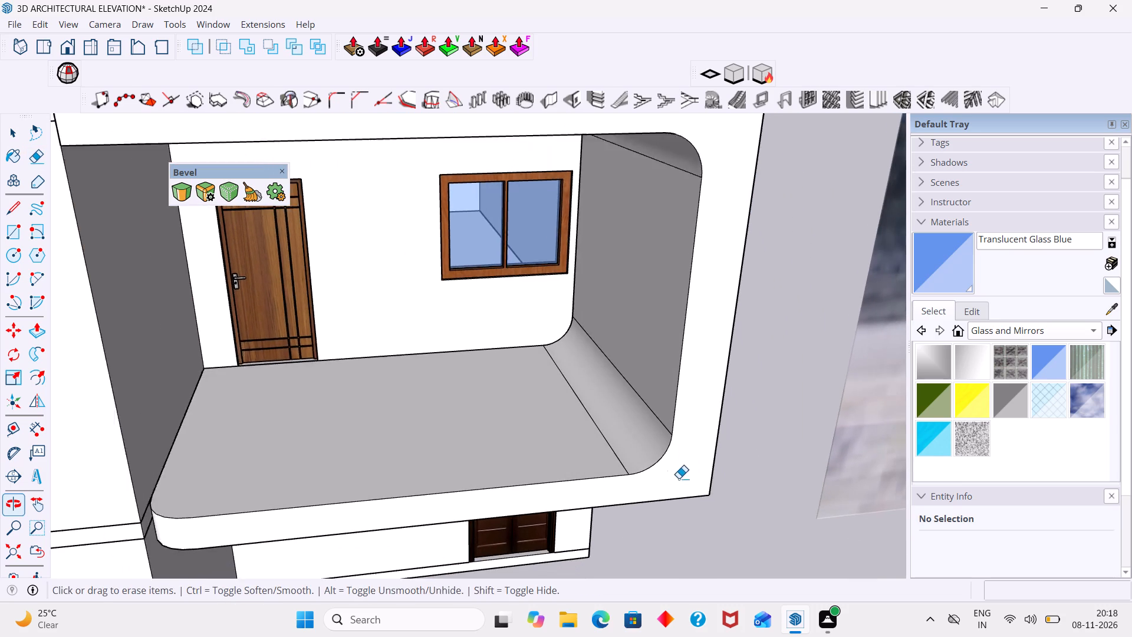
{"action": "key", "text": "space"}
{"action": "scroll", "coordinate": [732, 442], "scroll_direction": "down", "scroll_amount": 3}
{"action": "middle_click_drag", "start_coordinate": [690, 459], "coordinate": [565, 354]}
{"action": "scroll", "coordinate": [640, 405], "scroll_direction": "up", "scroll_amount": 3}
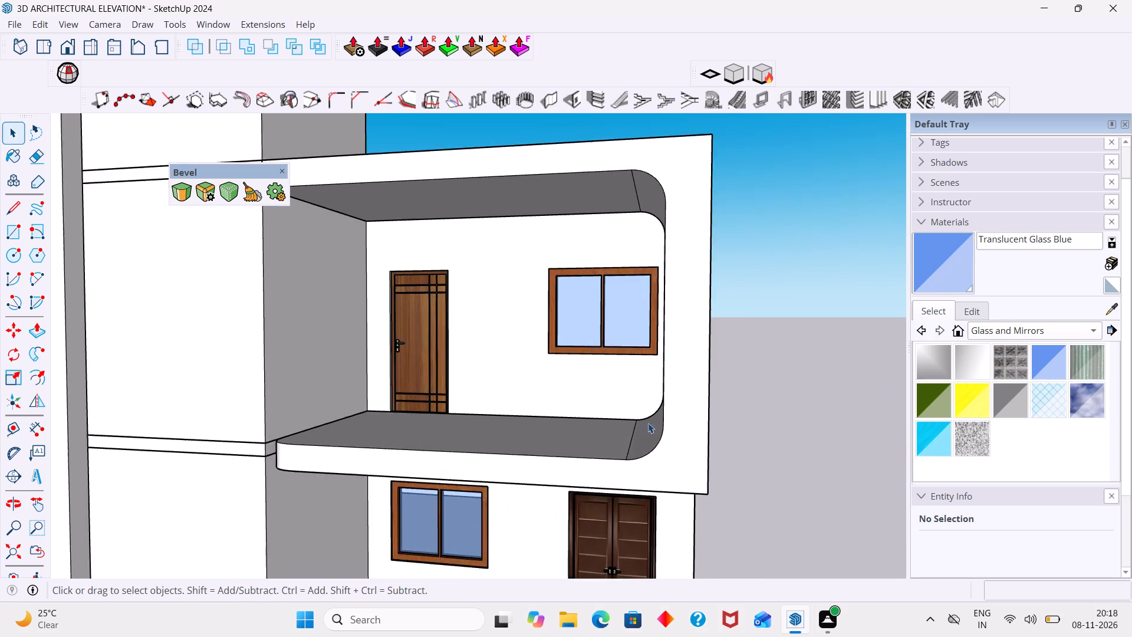
{"action": "scroll", "coordinate": [648, 423], "scroll_direction": "up", "scroll_amount": 2}
{"action": "middle_click_drag", "start_coordinate": [676, 447], "coordinate": [738, 432]}
{"action": "scroll", "coordinate": [730, 429], "scroll_direction": "down", "scroll_amount": 7}
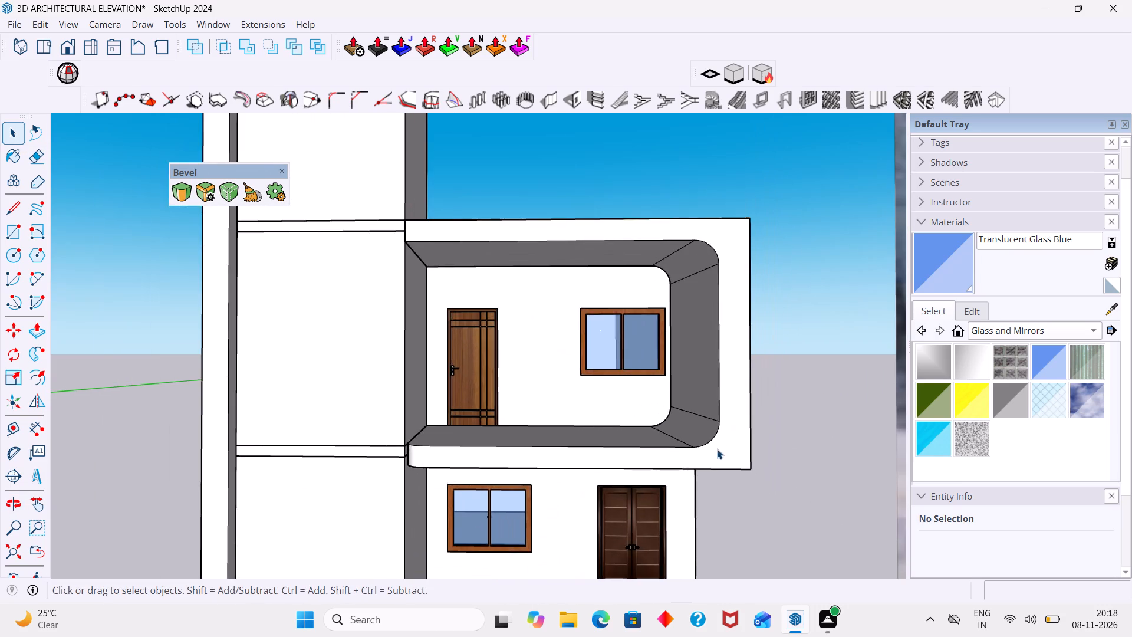
{"action": "scroll", "coordinate": [718, 442], "scroll_direction": "up", "scroll_amount": 2}
{"action": "scroll", "coordinate": [721, 439], "scroll_direction": "down", "scroll_amount": 5}
{"action": "middle_click_drag", "start_coordinate": [682, 459], "coordinate": [670, 505]}
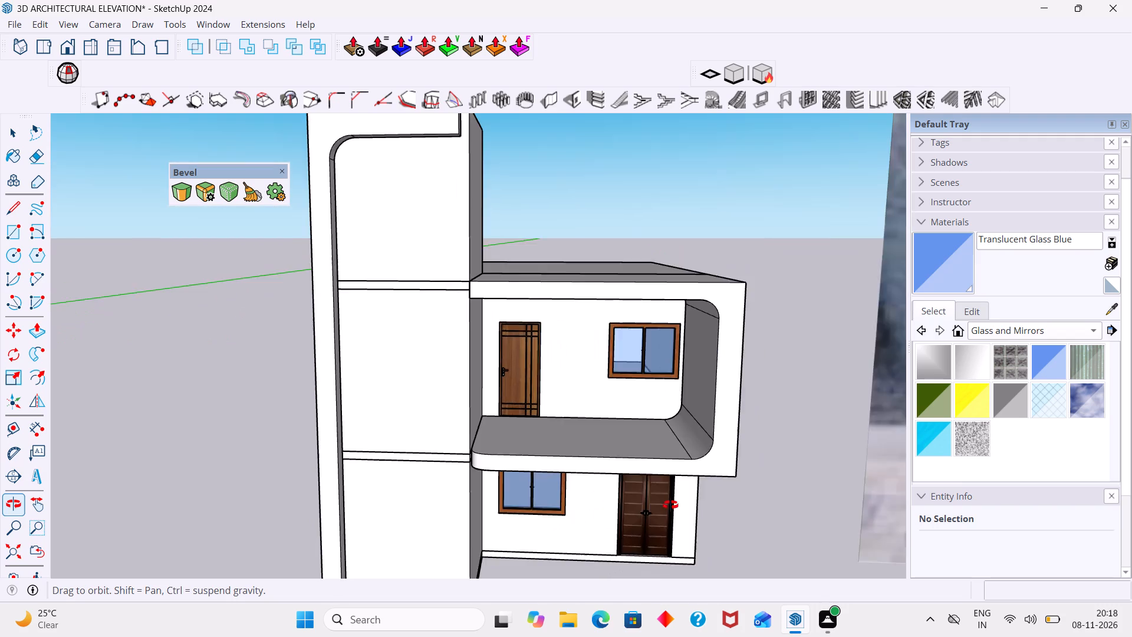
{"action": "middle_click_drag", "start_coordinate": [670, 505], "coordinate": [675, 501]}
Examine the balcony and railing in the reference image beside the model.
{"action": "scroll", "coordinate": [672, 481], "scroll_direction": "down", "scroll_amount": 6}
{"action": "middle_click_drag", "start_coordinate": [657, 468], "coordinate": [113, 469], "text": "shift"}
{"action": "scroll", "coordinate": [212, 439], "scroll_direction": "down", "scroll_amount": 3}
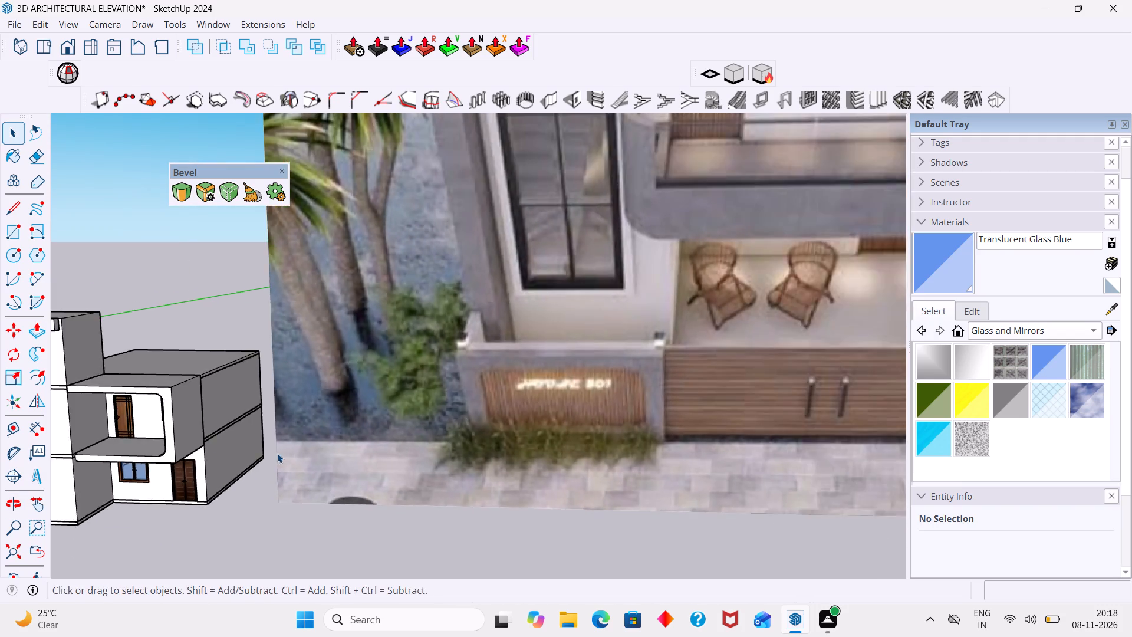
{"action": "scroll", "coordinate": [277, 453], "scroll_direction": "down", "scroll_amount": 7}
{"action": "middle_click_drag", "start_coordinate": [365, 470], "coordinate": [552, 468], "text": "shift"}
{"action": "scroll", "coordinate": [668, 379], "scroll_direction": "up", "scroll_amount": 3}
{"action": "scroll", "coordinate": [730, 175], "scroll_direction": "up", "scroll_amount": 2}
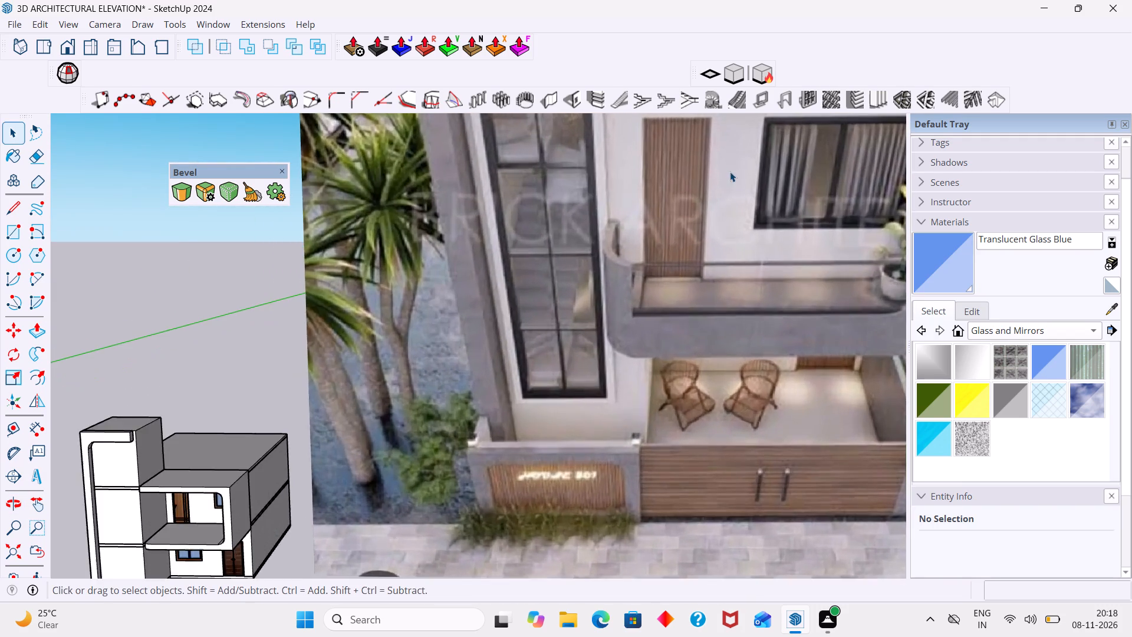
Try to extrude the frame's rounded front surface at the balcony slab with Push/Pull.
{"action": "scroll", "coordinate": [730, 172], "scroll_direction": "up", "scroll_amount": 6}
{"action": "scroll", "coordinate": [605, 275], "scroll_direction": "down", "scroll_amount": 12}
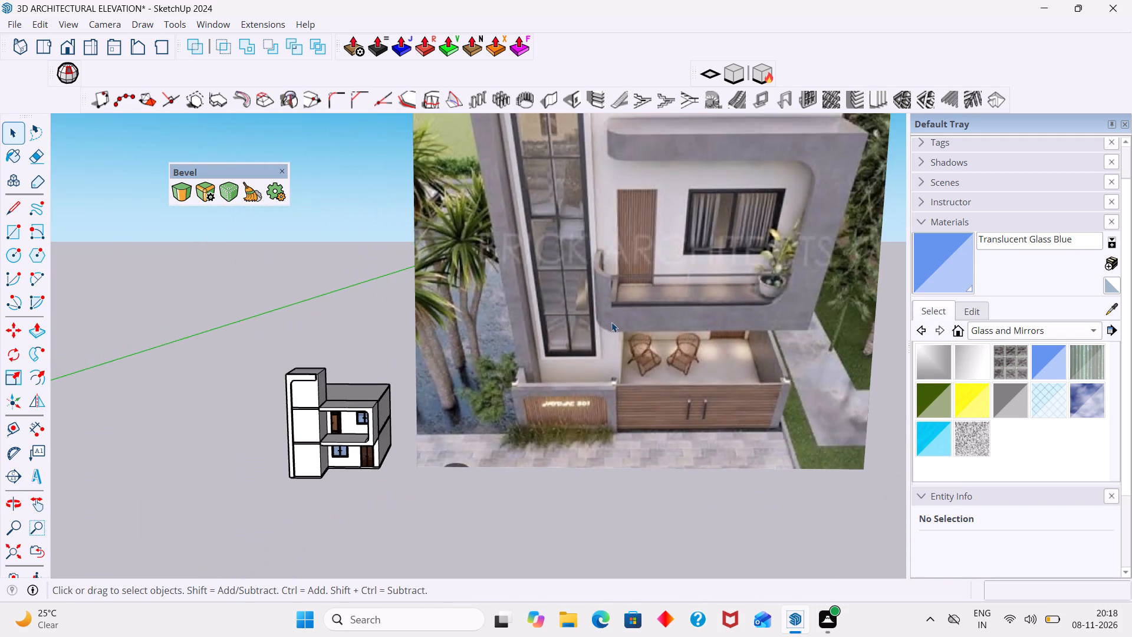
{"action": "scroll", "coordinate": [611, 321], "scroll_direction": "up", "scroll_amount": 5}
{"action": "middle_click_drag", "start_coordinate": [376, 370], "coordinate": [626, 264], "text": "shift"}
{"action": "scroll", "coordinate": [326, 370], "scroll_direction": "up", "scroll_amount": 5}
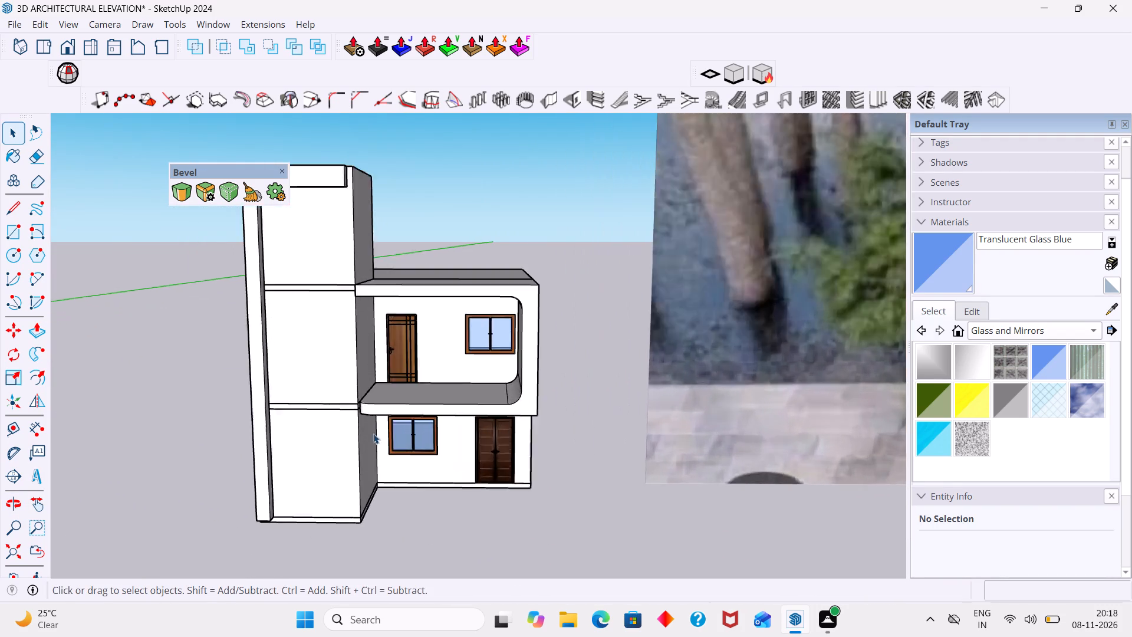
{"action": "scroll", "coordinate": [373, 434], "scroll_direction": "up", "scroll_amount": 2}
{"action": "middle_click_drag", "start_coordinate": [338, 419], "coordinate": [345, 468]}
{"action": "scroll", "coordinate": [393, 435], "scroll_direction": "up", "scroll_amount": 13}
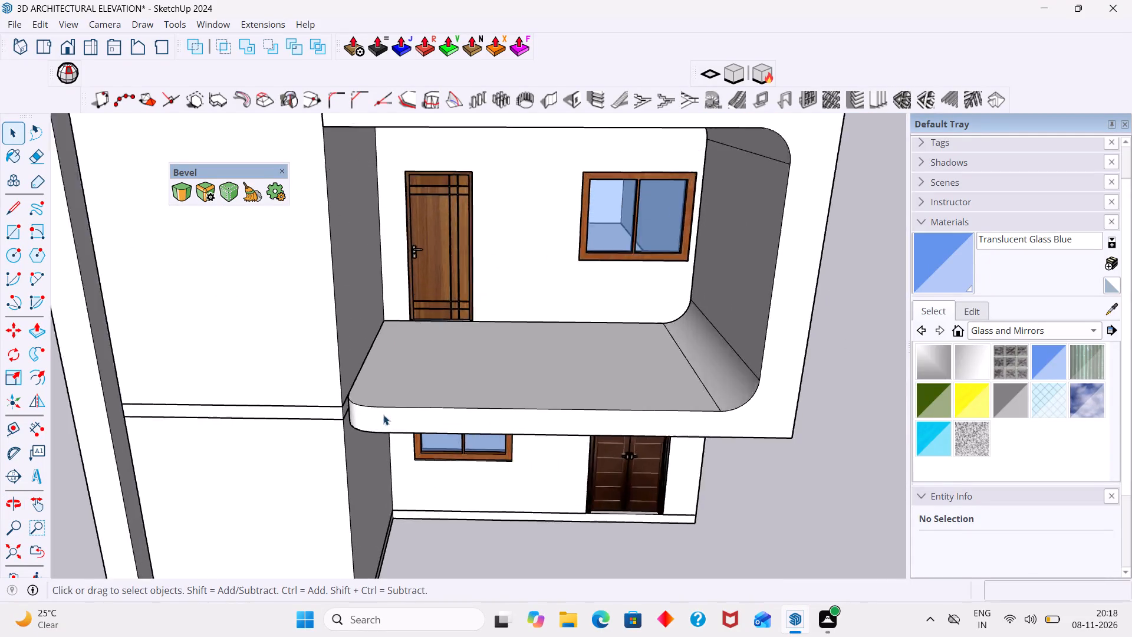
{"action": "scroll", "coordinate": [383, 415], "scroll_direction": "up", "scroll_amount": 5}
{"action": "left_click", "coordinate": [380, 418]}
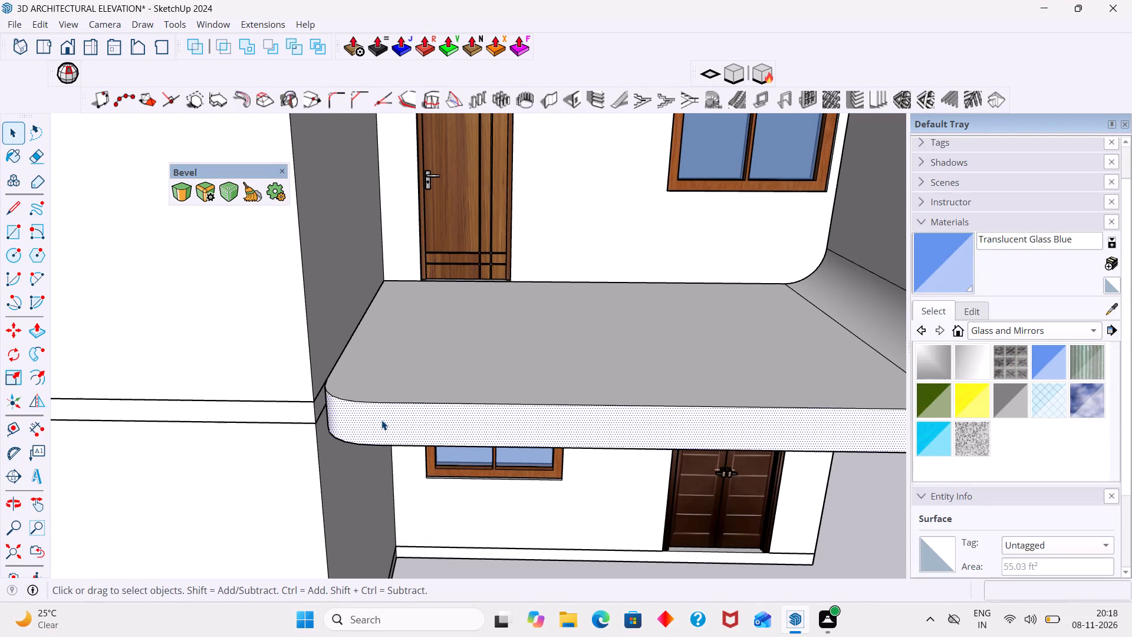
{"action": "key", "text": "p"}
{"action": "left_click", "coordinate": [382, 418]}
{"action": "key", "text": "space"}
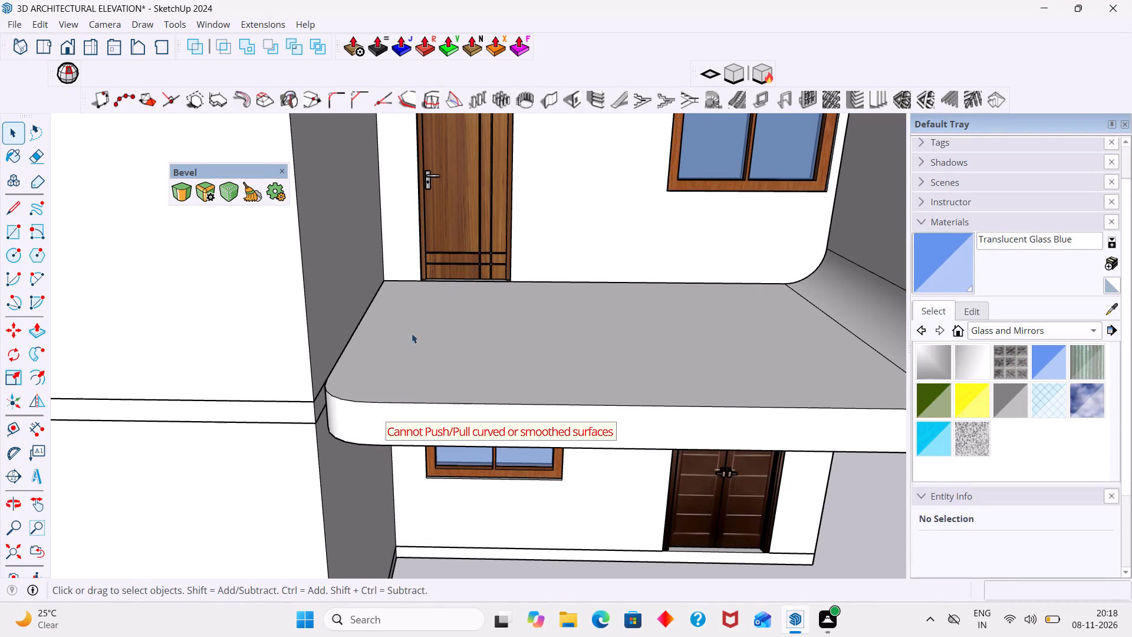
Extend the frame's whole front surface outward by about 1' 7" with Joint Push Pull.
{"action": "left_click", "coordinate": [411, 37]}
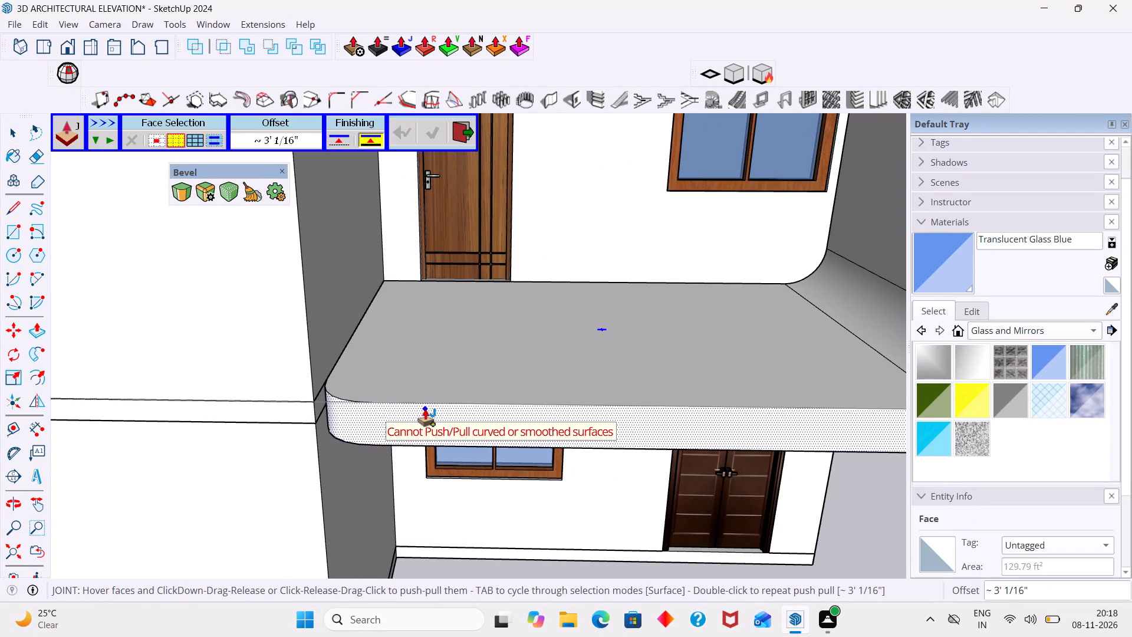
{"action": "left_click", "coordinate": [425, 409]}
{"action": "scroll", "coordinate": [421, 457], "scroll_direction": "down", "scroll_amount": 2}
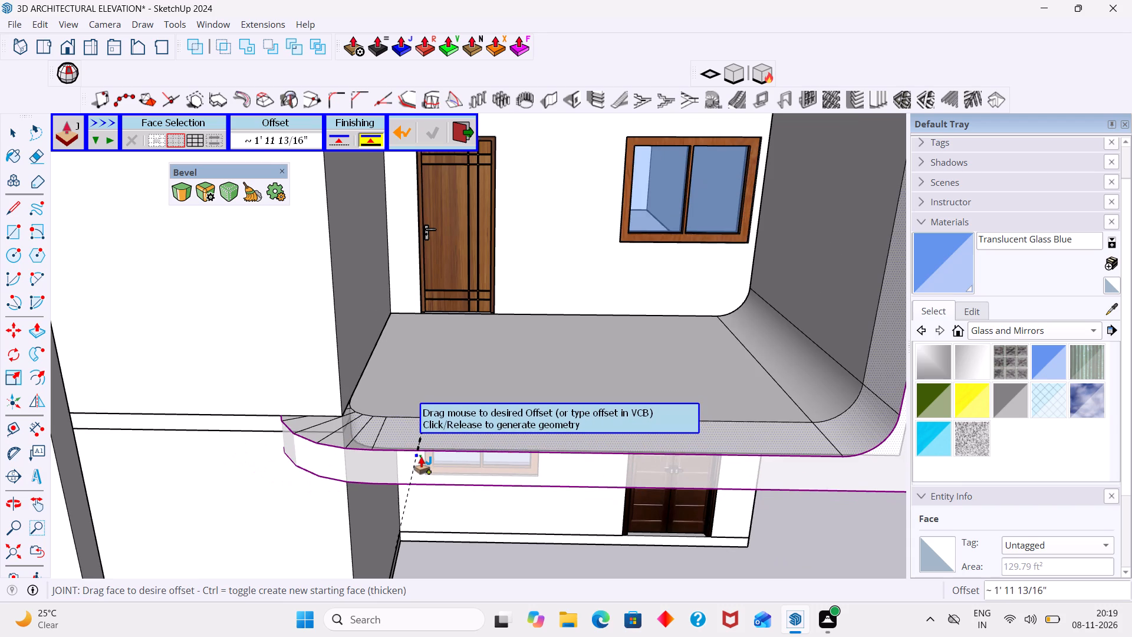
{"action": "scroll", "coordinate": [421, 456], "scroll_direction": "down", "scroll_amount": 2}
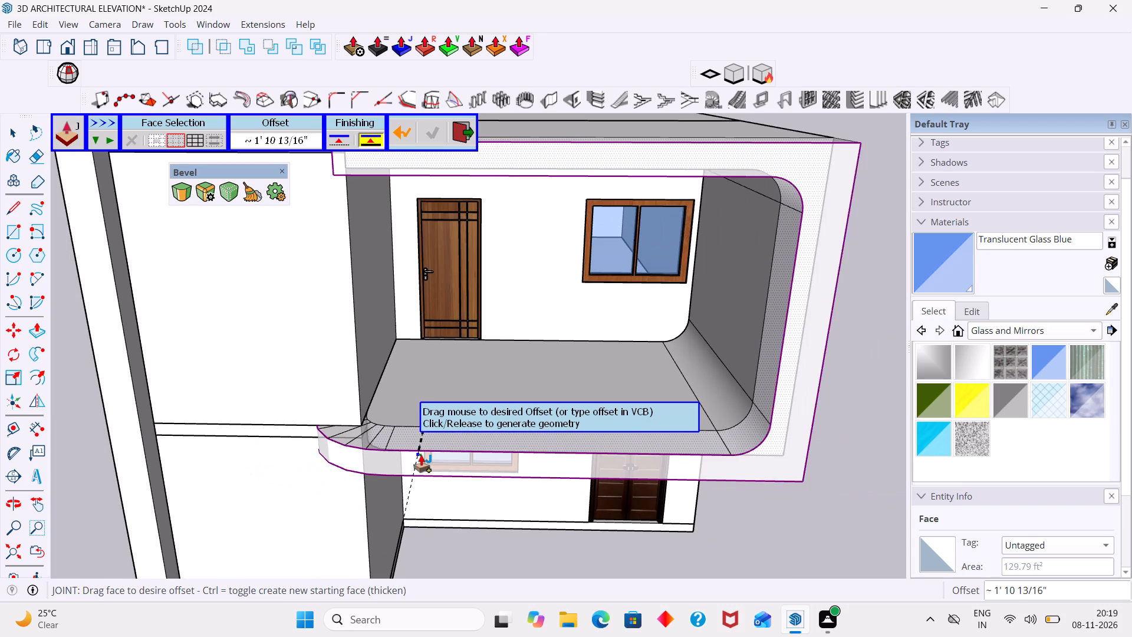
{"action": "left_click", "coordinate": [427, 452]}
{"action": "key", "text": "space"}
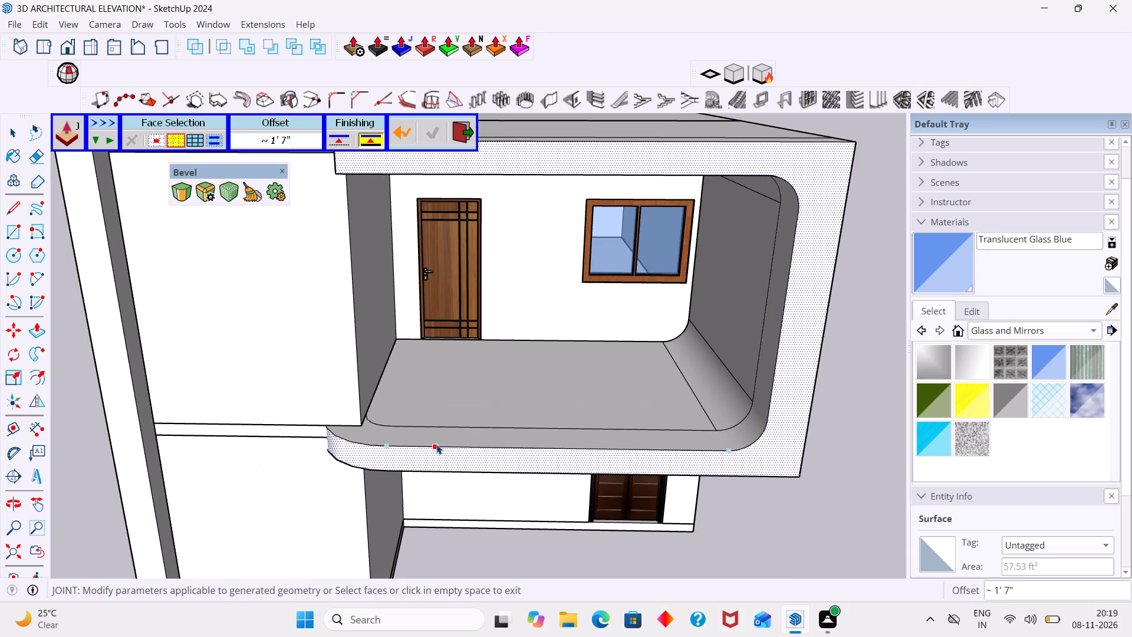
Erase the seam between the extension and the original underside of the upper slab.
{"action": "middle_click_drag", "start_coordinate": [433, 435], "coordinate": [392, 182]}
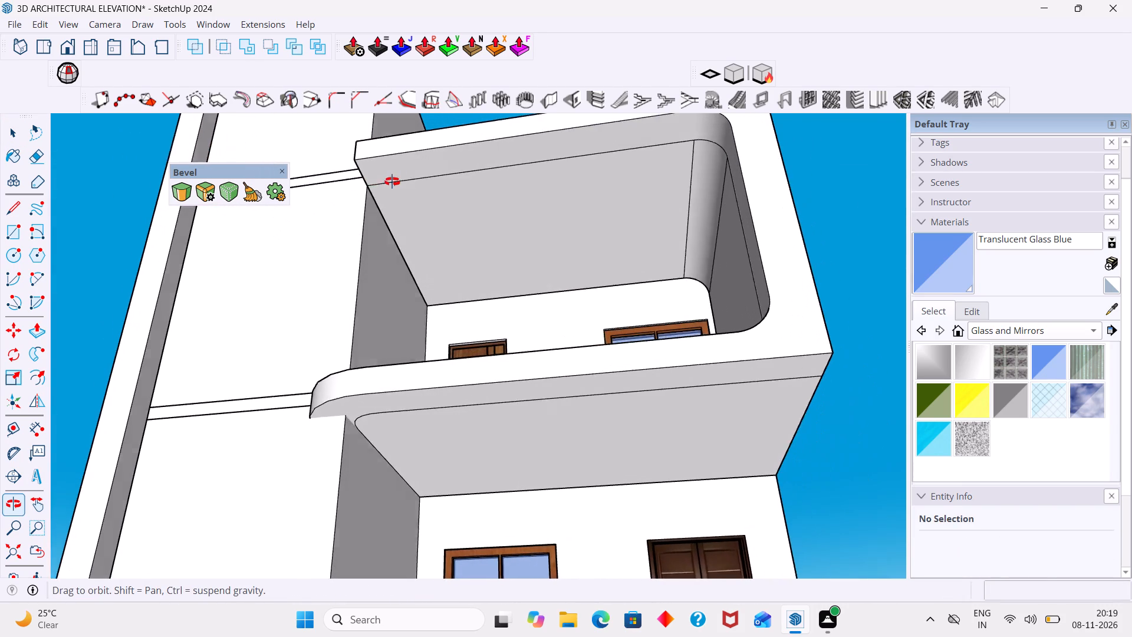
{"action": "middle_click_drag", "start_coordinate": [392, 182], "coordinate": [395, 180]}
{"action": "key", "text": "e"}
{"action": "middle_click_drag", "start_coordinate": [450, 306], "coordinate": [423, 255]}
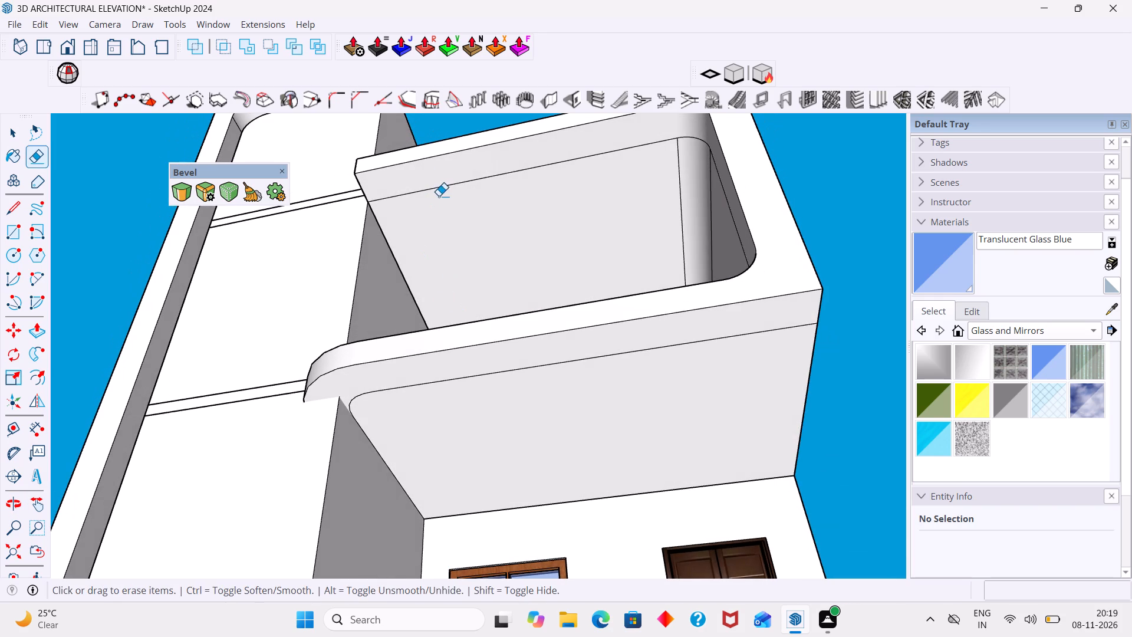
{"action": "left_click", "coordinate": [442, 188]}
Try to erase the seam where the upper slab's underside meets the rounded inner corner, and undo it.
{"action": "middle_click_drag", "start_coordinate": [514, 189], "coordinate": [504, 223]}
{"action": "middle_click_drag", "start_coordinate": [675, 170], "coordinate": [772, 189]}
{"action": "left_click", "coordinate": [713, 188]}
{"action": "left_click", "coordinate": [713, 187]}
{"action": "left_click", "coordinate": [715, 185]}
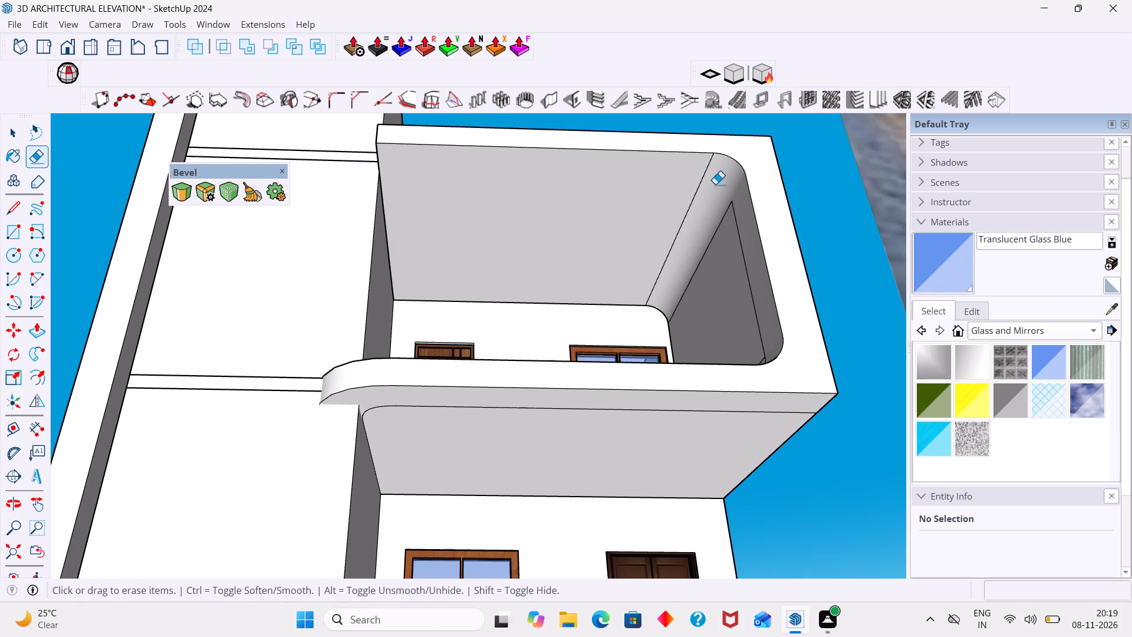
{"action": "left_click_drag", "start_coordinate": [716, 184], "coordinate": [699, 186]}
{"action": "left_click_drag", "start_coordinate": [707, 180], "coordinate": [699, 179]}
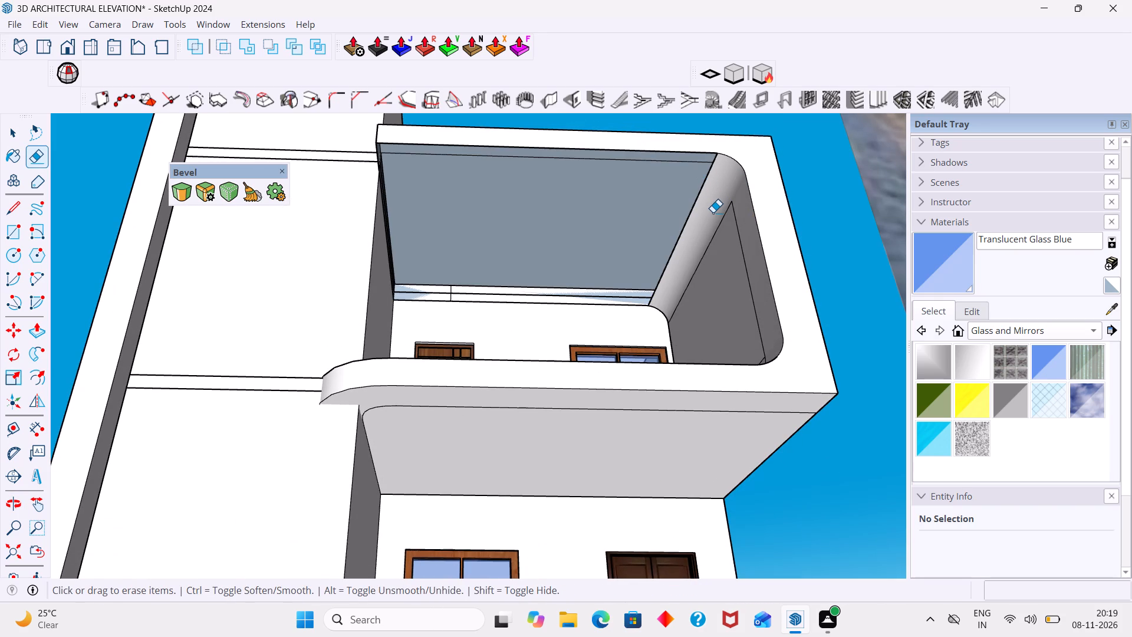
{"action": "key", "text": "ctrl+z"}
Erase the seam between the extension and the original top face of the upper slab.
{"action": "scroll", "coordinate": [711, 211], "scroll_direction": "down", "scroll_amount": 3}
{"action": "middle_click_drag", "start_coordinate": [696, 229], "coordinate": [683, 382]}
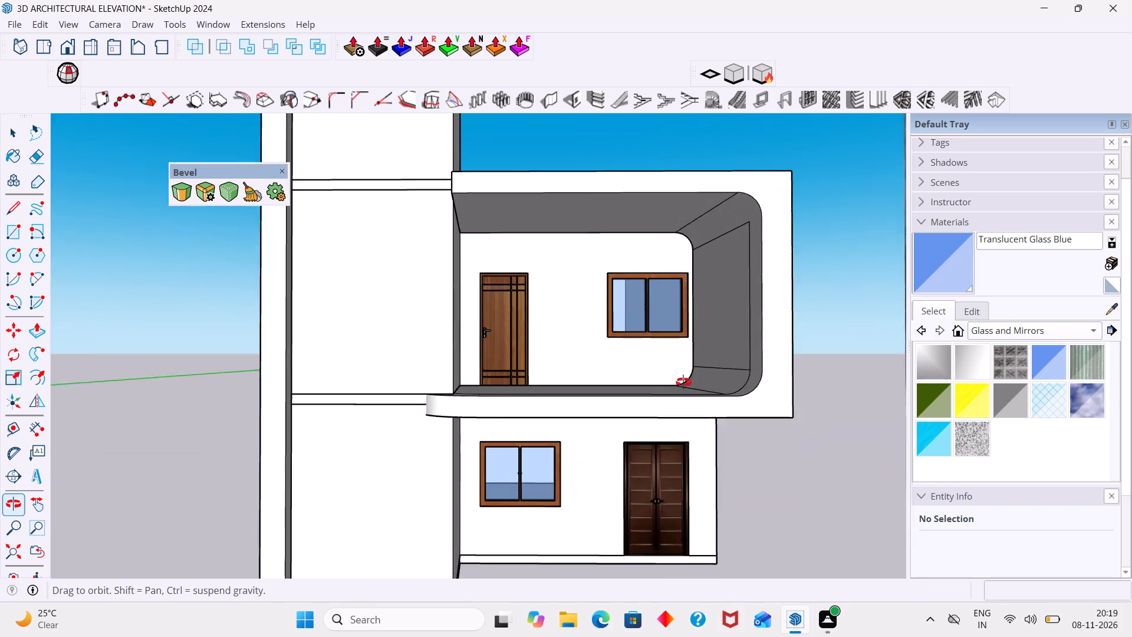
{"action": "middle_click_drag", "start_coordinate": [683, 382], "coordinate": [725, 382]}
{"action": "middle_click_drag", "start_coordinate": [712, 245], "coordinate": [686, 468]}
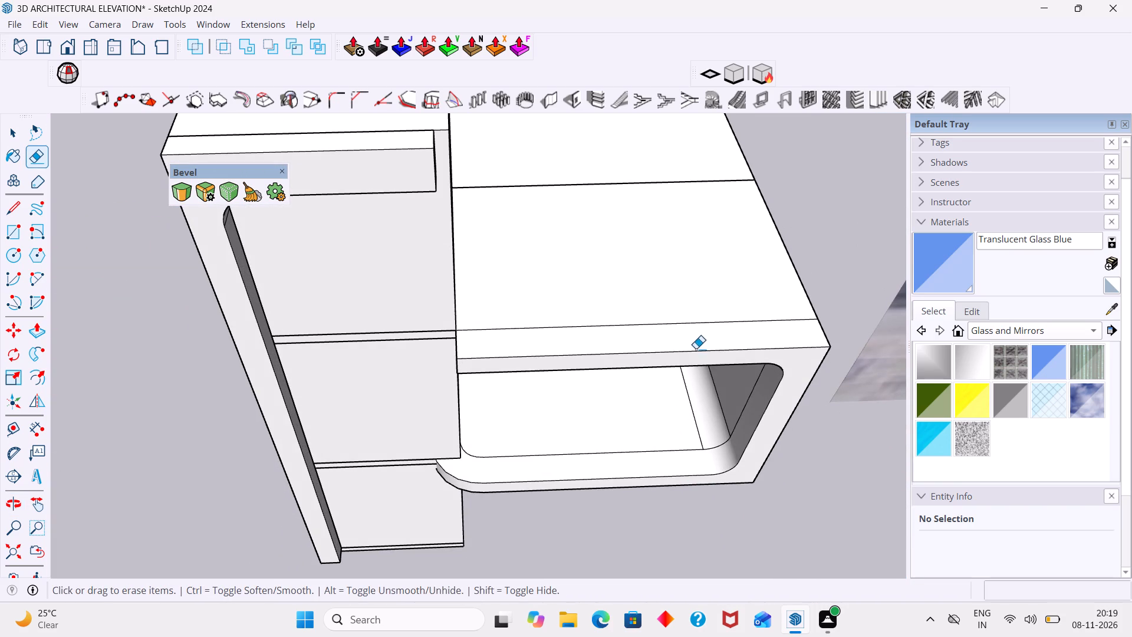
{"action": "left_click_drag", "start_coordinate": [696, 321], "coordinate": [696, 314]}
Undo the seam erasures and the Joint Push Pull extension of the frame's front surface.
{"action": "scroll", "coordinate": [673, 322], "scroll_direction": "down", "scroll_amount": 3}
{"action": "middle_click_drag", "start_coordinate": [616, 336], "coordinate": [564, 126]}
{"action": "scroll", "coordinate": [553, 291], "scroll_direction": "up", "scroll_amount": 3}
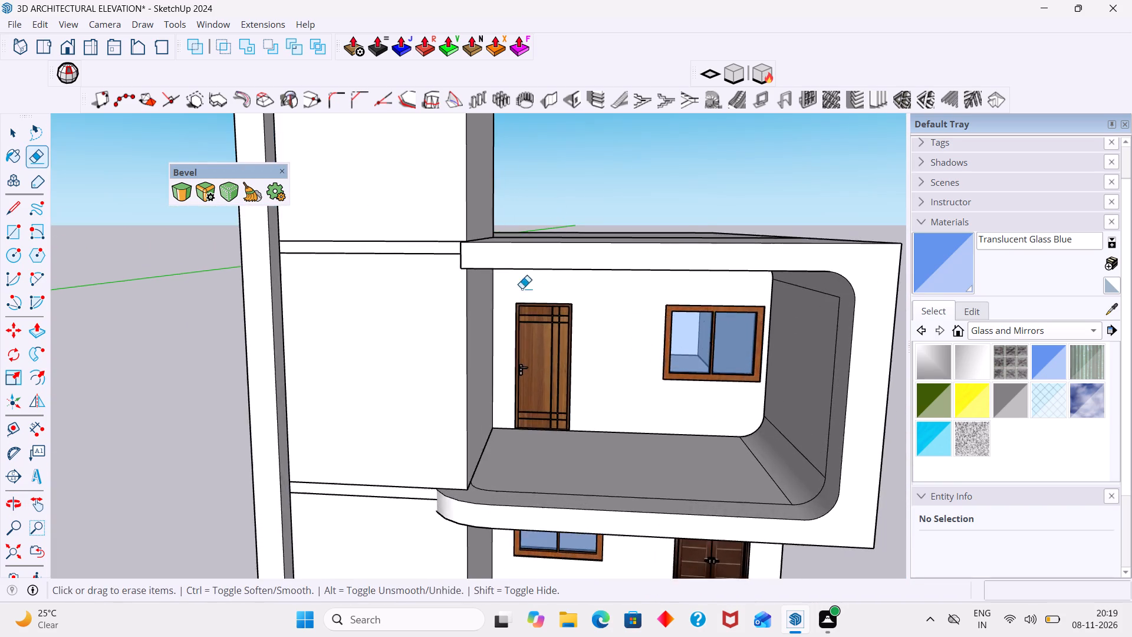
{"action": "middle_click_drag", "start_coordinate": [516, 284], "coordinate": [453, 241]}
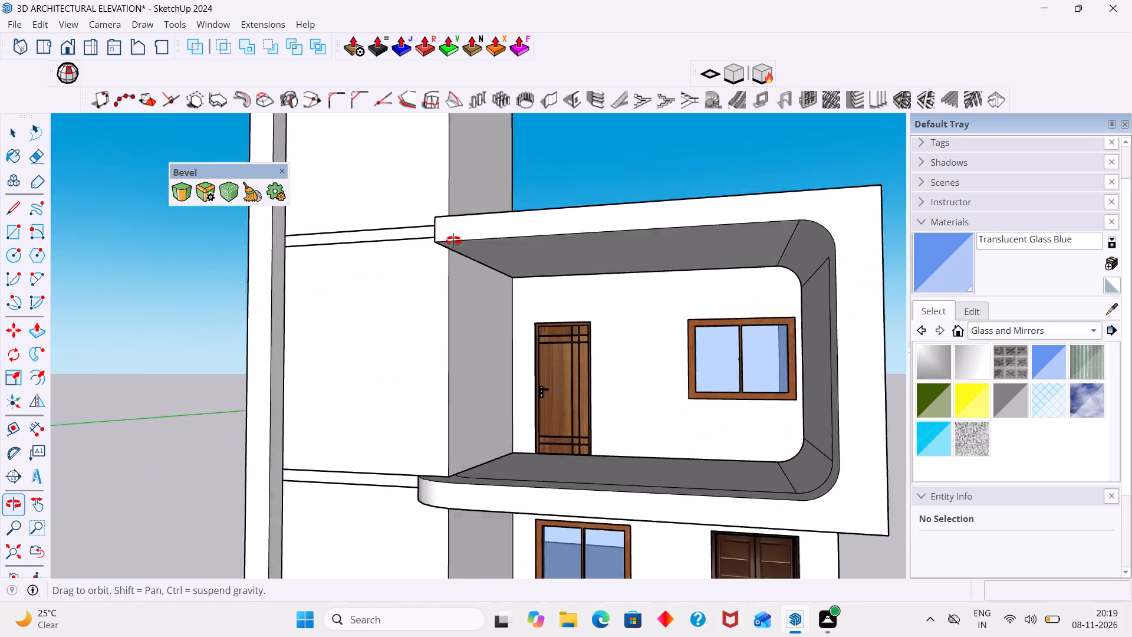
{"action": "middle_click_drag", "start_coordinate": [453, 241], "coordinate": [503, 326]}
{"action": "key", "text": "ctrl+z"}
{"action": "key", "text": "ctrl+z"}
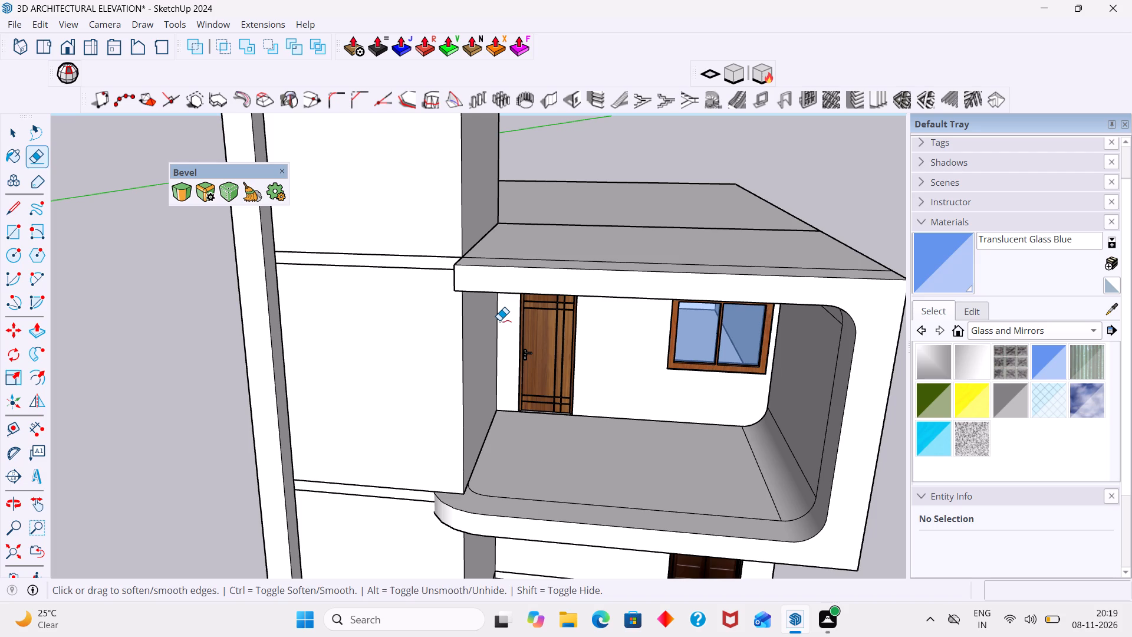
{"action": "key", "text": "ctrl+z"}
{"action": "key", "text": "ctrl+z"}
Bevel the upper slab's vertical front edge beside the tower with an offset of about 9 13/16" and 6 segments.
{"action": "middle_click_drag", "start_coordinate": [488, 254], "coordinate": [508, 405]}
{"action": "scroll", "coordinate": [485, 367], "scroll_direction": "up", "scroll_amount": 3}
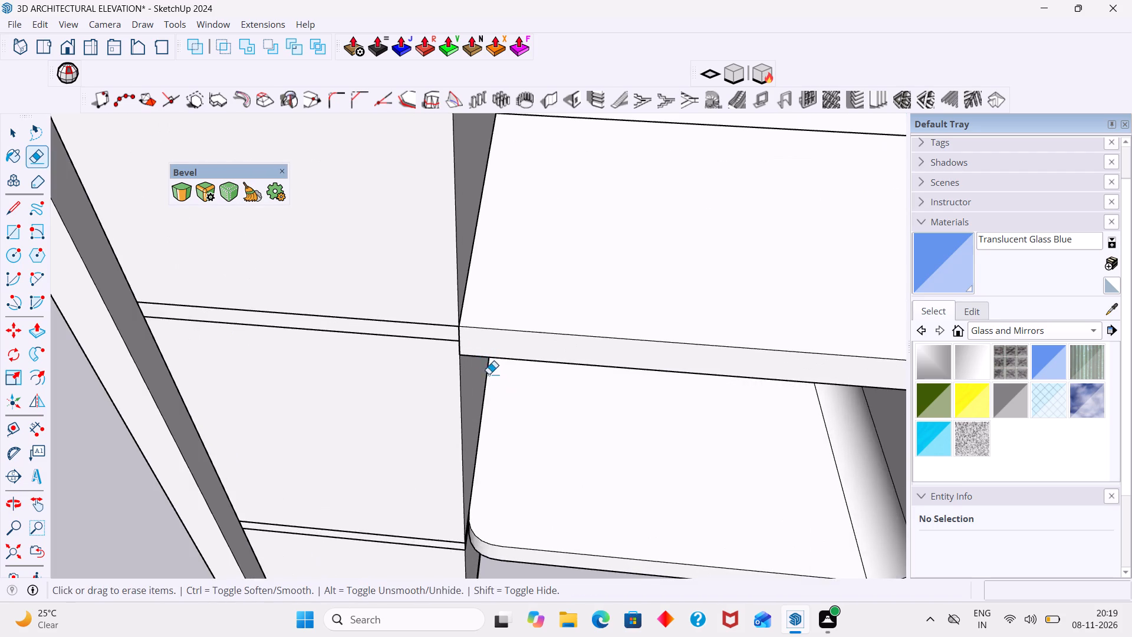
{"action": "middle_click_drag", "start_coordinate": [492, 381], "coordinate": [476, 307]}
{"action": "key", "text": "space"}
{"action": "scroll", "coordinate": [453, 237], "scroll_direction": "up", "scroll_amount": 2}
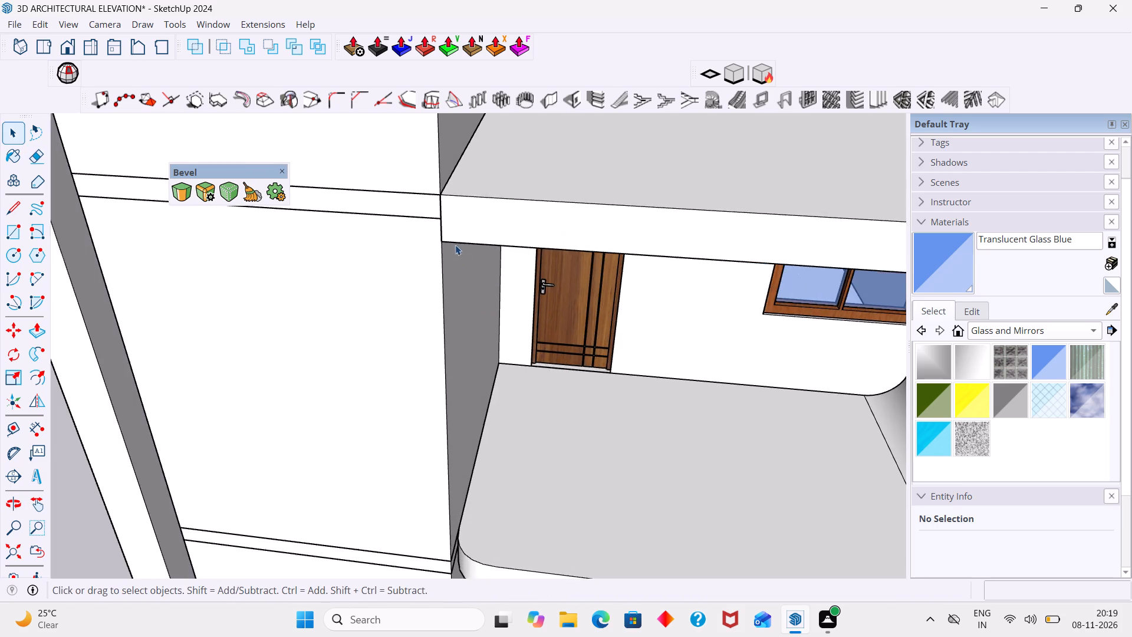
{"action": "middle_click_drag", "start_coordinate": [457, 246], "coordinate": [508, 321]}
{"action": "scroll", "coordinate": [506, 321], "scroll_direction": "down", "scroll_amount": 5}
{"action": "middle_click_drag", "start_coordinate": [519, 362], "coordinate": [493, 310]}
{"action": "scroll", "coordinate": [493, 307], "scroll_direction": "up", "scroll_amount": 3}
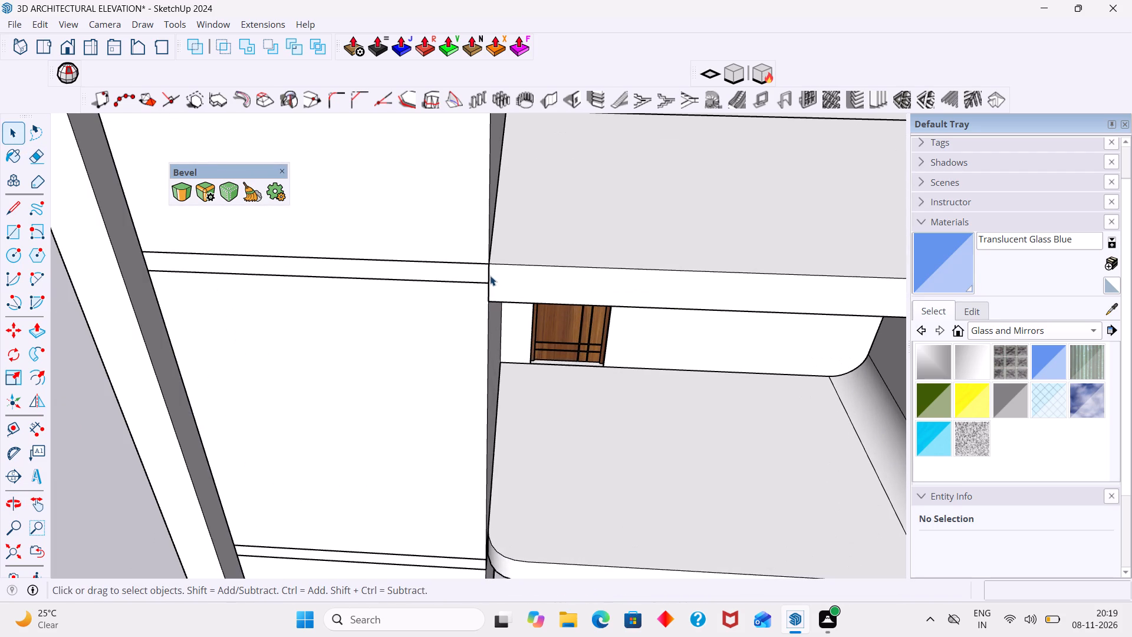
{"action": "left_click", "coordinate": [184, 192]}
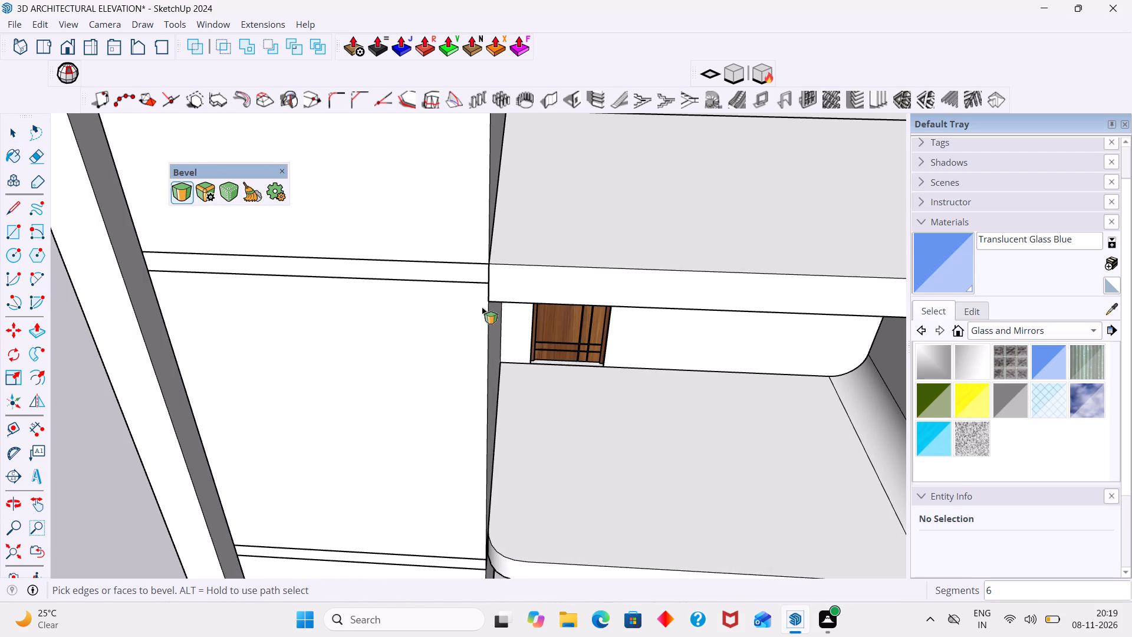
{"action": "scroll", "coordinate": [483, 303], "scroll_direction": "up", "scroll_amount": 8}
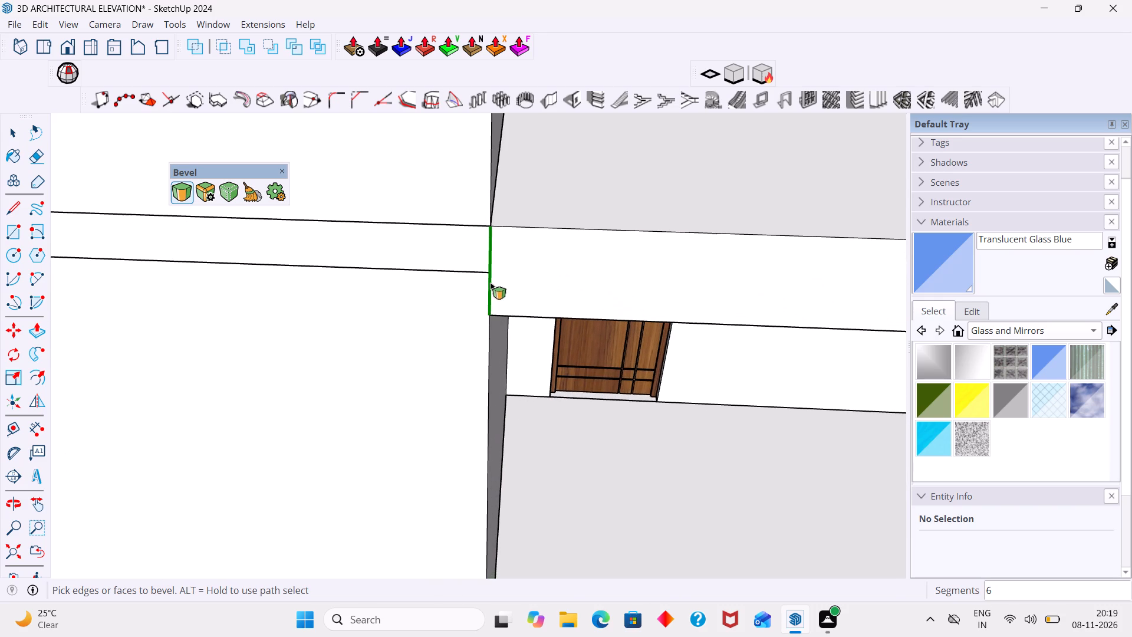
{"action": "left_click", "coordinate": [490, 283]}
{"action": "left_click", "coordinate": [534, 276]}
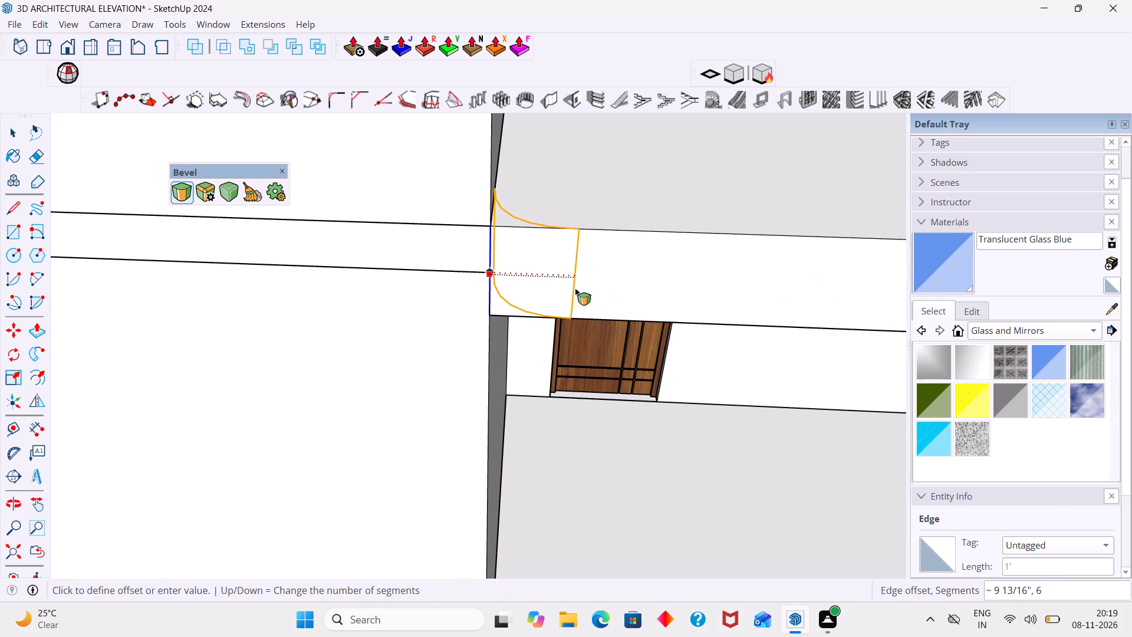
{"action": "left_click", "coordinate": [575, 288]}
{"action": "key", "text": "space"}
{"action": "key", "text": "space"}
{"action": "scroll", "coordinate": [581, 286], "scroll_direction": "down", "scroll_amount": 4}
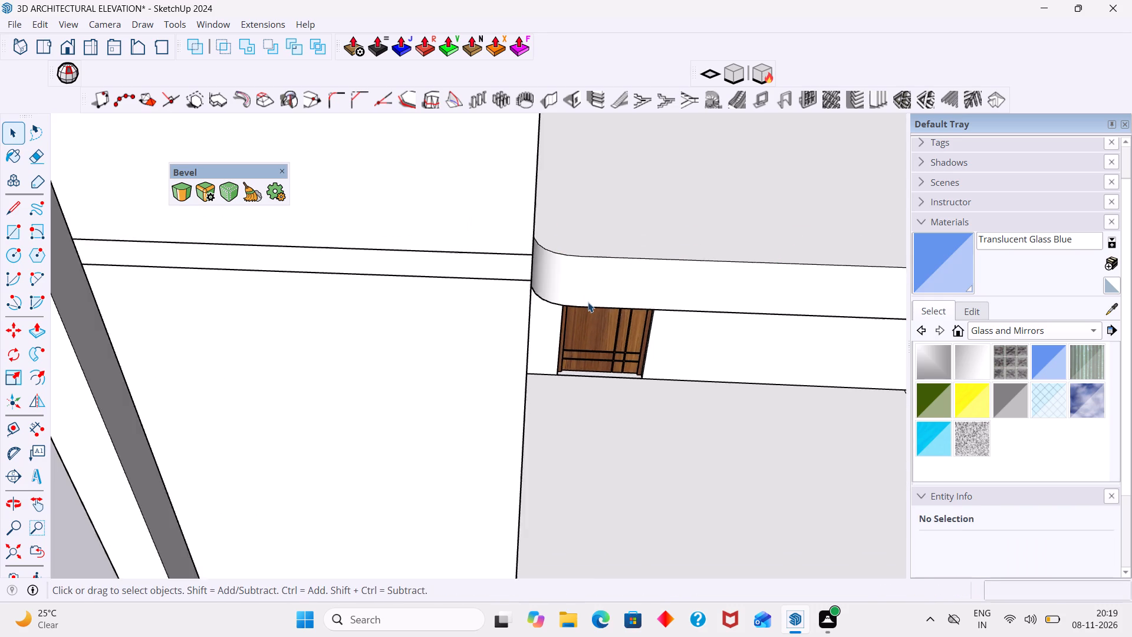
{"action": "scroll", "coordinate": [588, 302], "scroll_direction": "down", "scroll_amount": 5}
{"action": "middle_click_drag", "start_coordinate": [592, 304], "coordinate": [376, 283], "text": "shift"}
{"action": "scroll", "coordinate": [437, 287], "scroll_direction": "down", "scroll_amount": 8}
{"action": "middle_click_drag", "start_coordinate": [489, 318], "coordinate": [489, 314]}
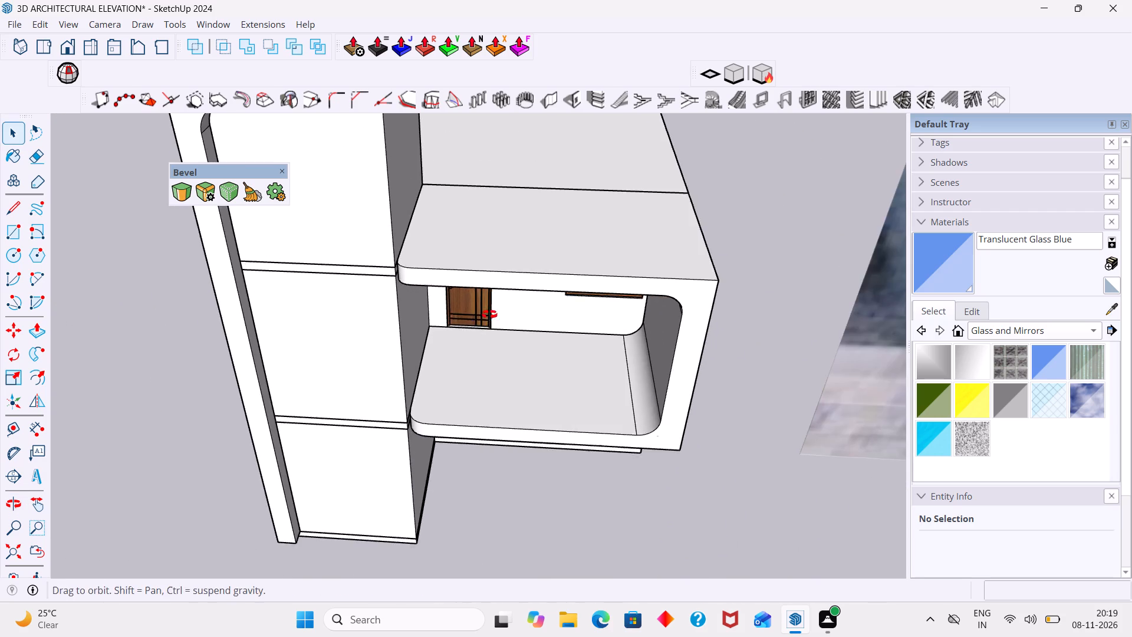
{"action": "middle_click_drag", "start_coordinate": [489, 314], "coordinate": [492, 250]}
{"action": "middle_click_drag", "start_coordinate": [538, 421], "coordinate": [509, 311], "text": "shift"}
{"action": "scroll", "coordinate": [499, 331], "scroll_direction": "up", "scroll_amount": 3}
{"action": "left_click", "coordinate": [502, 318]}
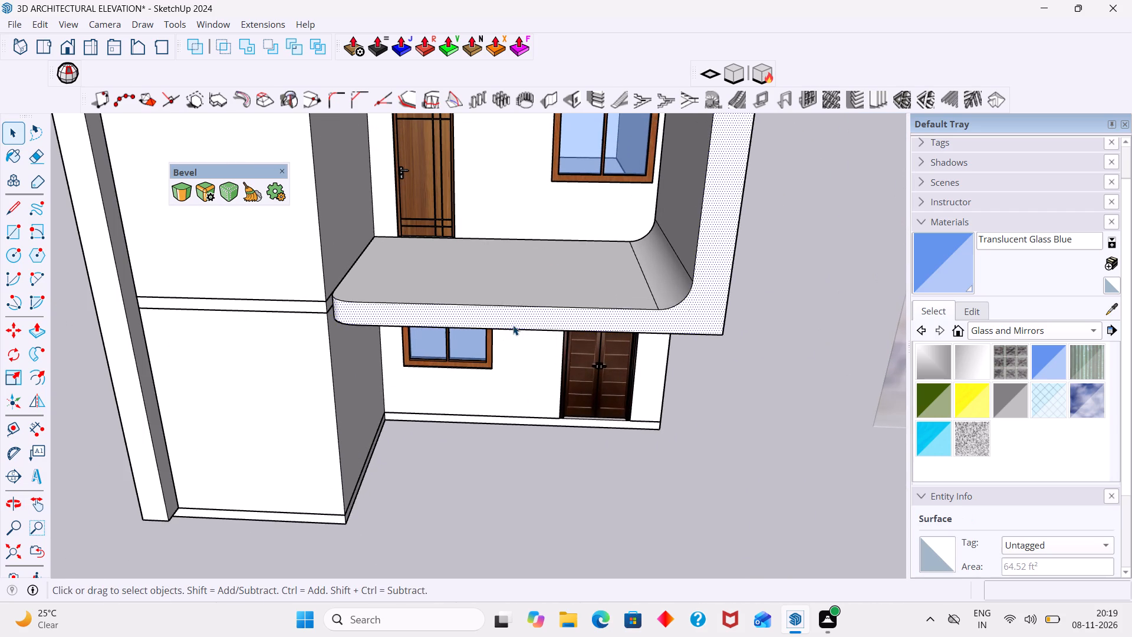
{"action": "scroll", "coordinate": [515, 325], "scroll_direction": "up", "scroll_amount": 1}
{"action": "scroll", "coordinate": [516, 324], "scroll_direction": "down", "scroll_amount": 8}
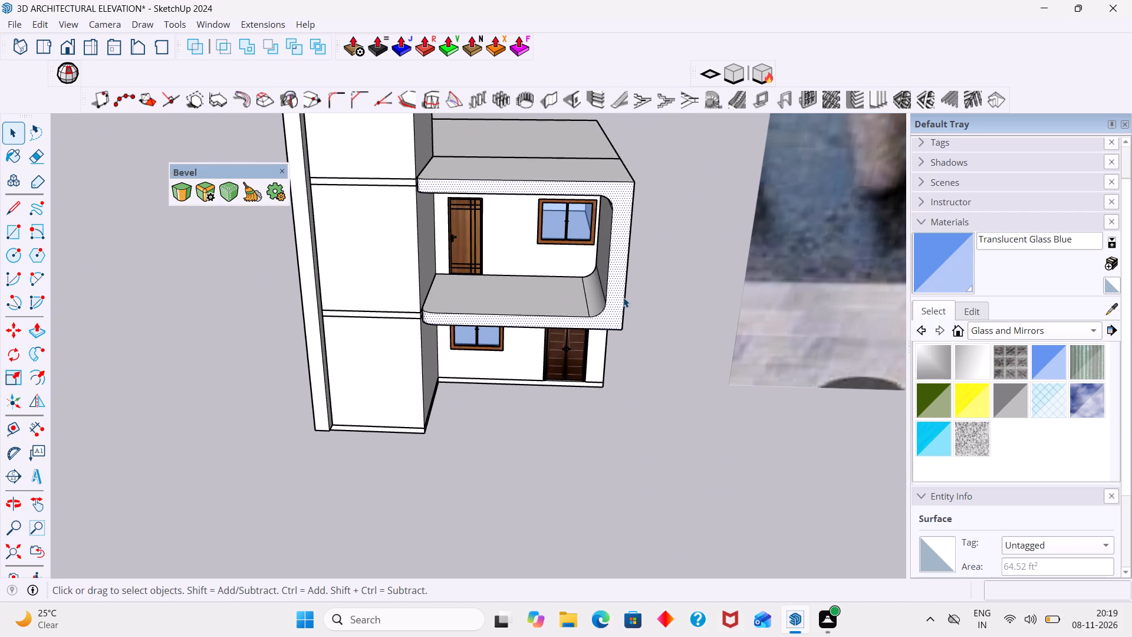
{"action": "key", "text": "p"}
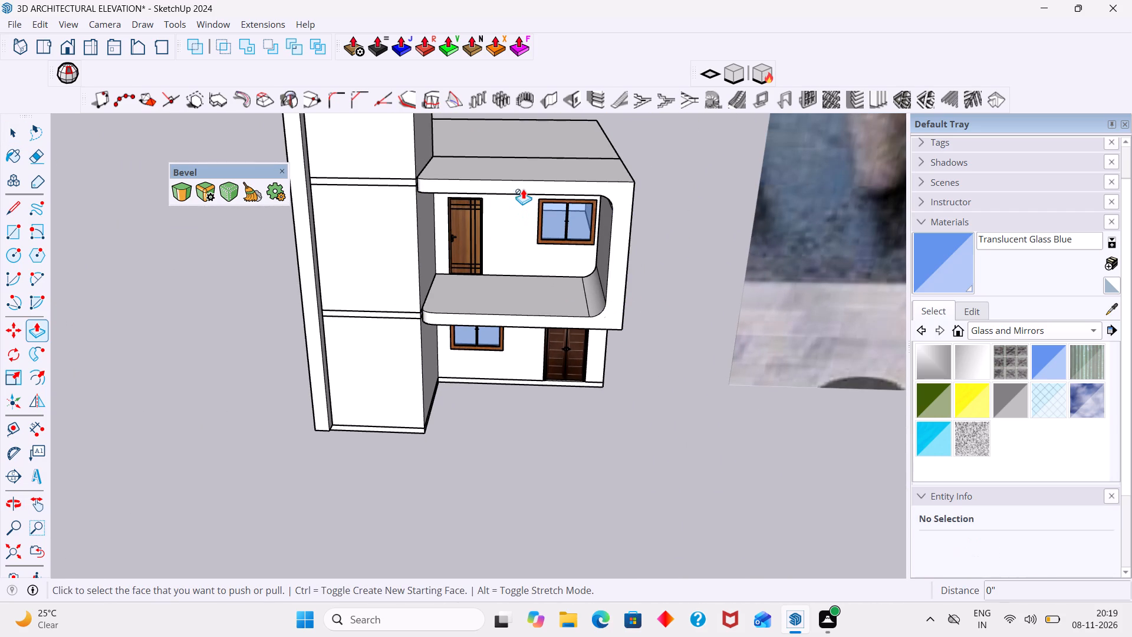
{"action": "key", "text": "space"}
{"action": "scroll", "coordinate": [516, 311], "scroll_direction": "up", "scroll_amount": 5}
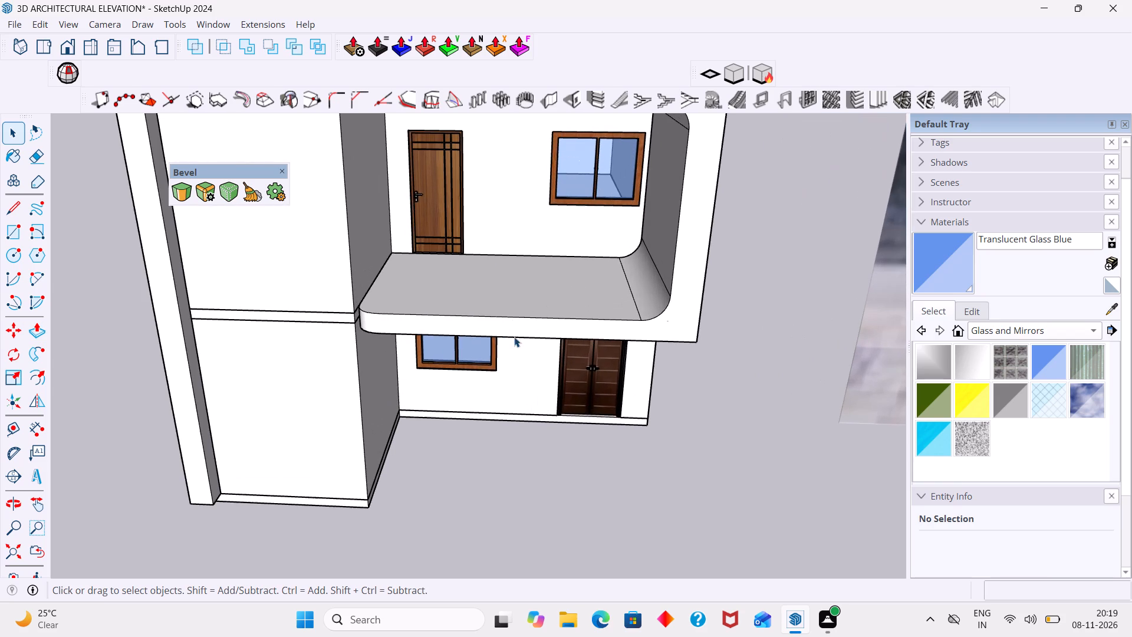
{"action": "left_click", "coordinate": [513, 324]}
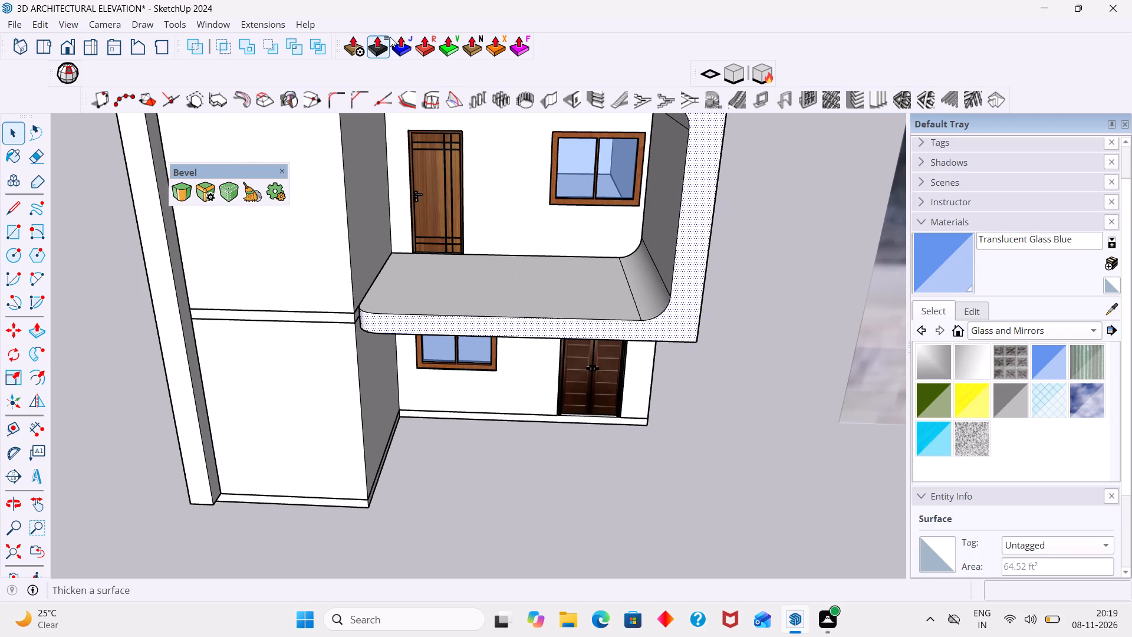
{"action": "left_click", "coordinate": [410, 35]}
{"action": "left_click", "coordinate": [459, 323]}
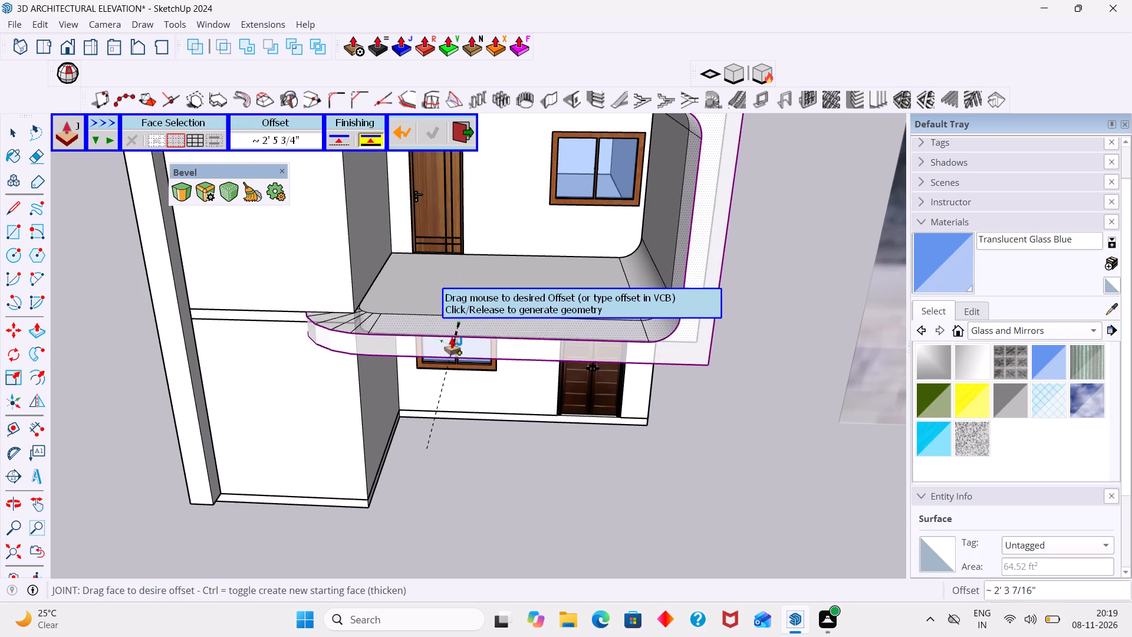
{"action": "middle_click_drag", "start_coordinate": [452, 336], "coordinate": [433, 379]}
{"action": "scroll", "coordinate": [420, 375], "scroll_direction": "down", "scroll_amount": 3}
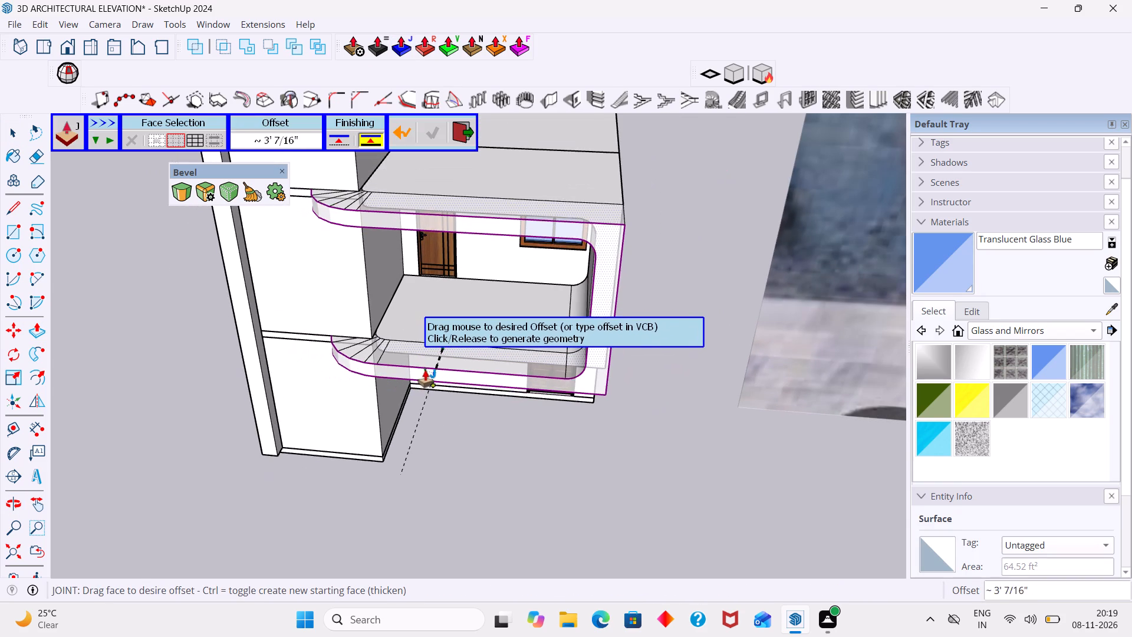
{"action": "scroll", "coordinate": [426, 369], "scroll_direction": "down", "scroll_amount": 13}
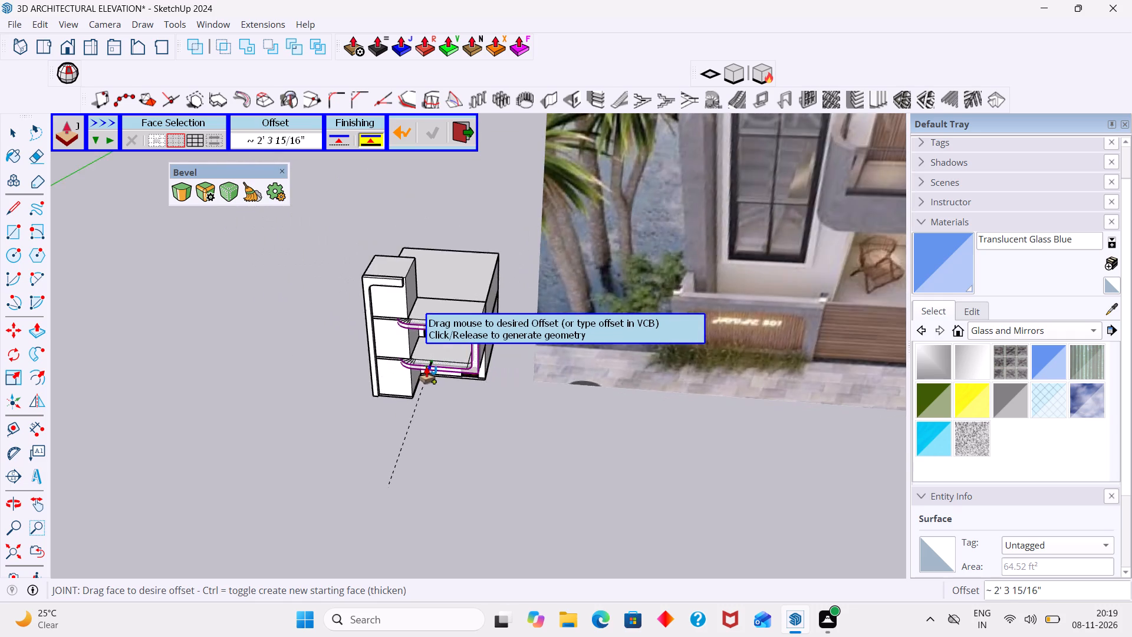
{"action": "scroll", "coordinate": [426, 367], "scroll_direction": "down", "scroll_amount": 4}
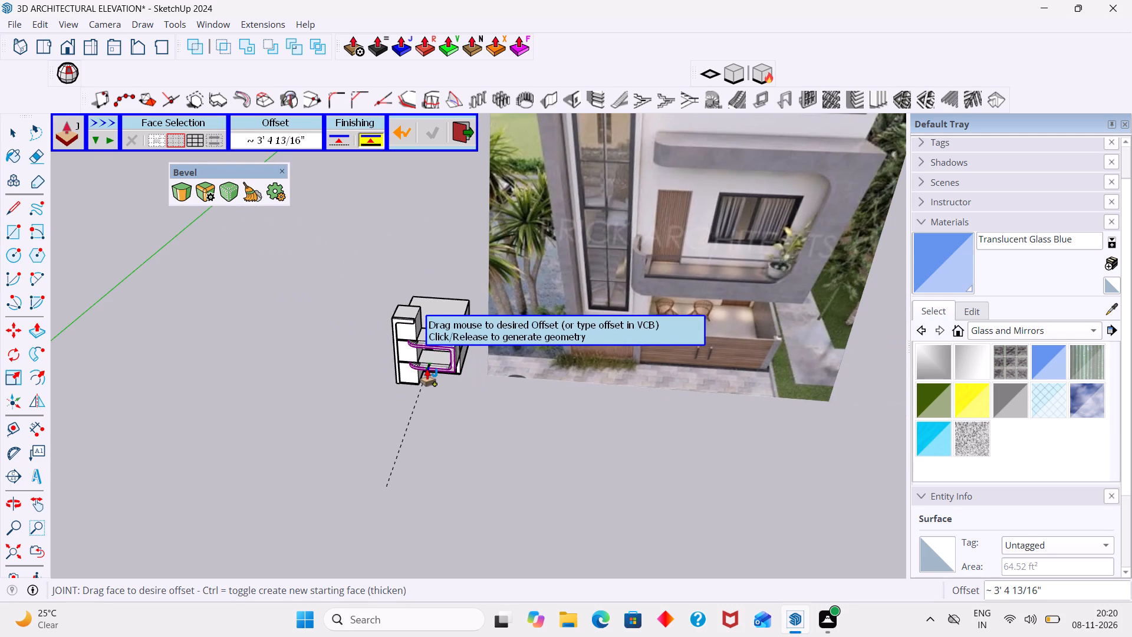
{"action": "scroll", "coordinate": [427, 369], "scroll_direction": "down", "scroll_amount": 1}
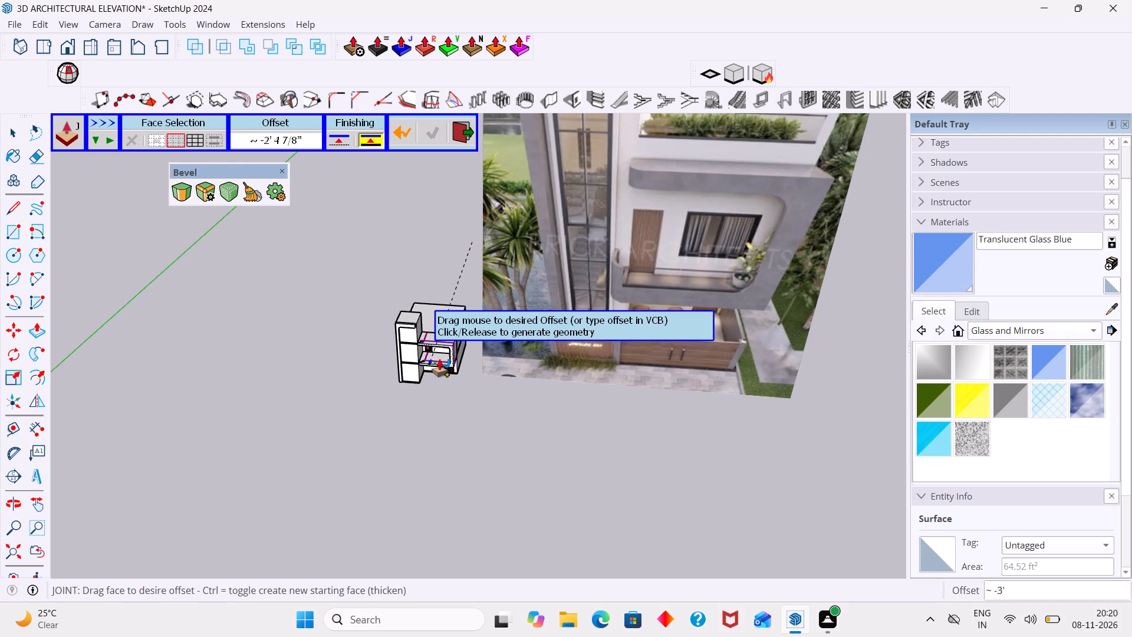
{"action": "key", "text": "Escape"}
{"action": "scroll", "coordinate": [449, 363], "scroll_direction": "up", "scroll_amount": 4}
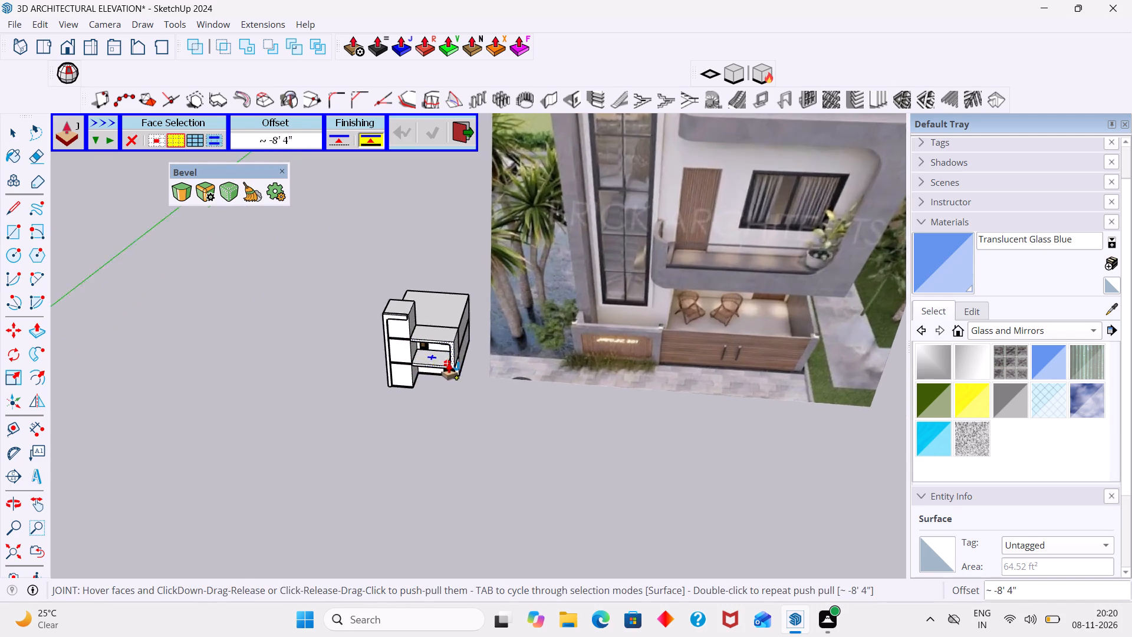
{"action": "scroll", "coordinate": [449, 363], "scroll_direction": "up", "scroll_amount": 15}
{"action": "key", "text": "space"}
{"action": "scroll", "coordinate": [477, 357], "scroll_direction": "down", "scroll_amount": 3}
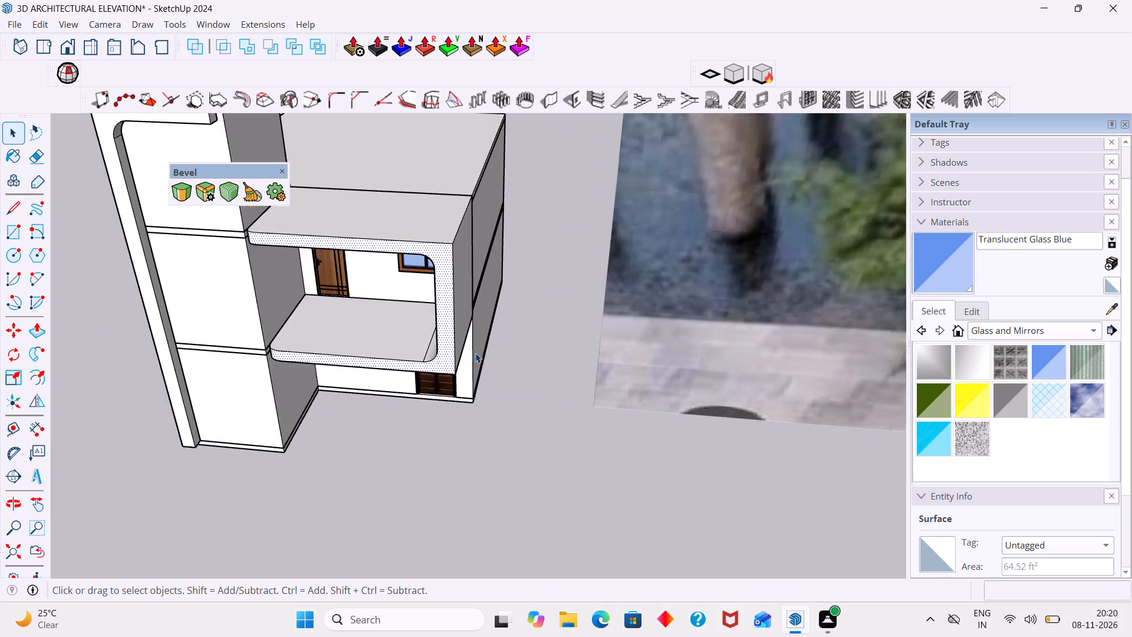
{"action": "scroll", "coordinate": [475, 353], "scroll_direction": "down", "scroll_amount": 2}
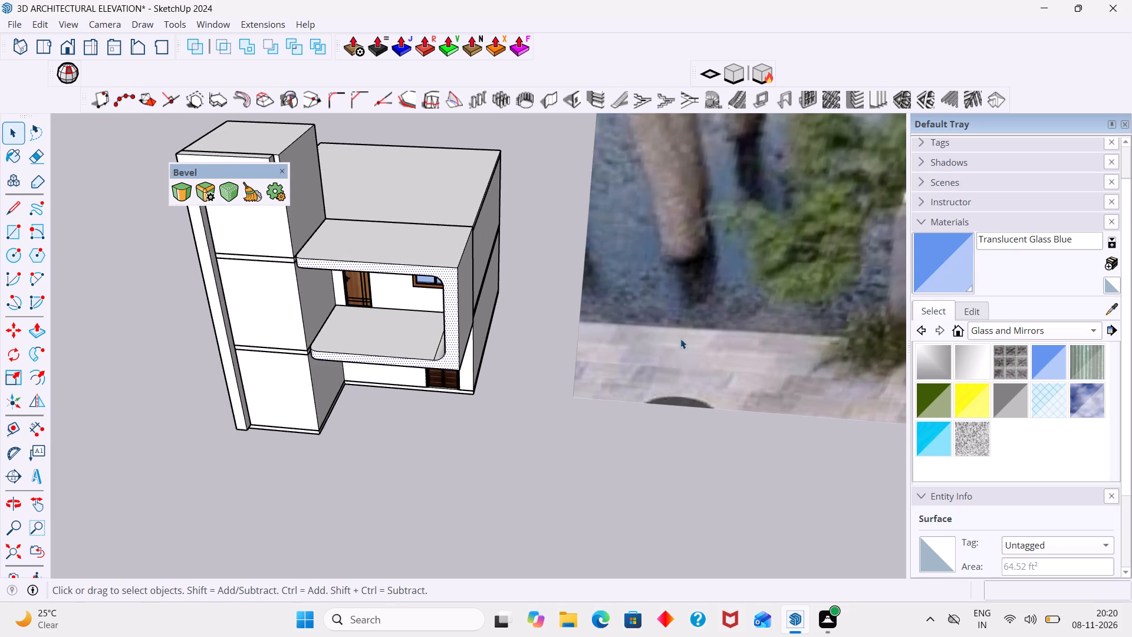
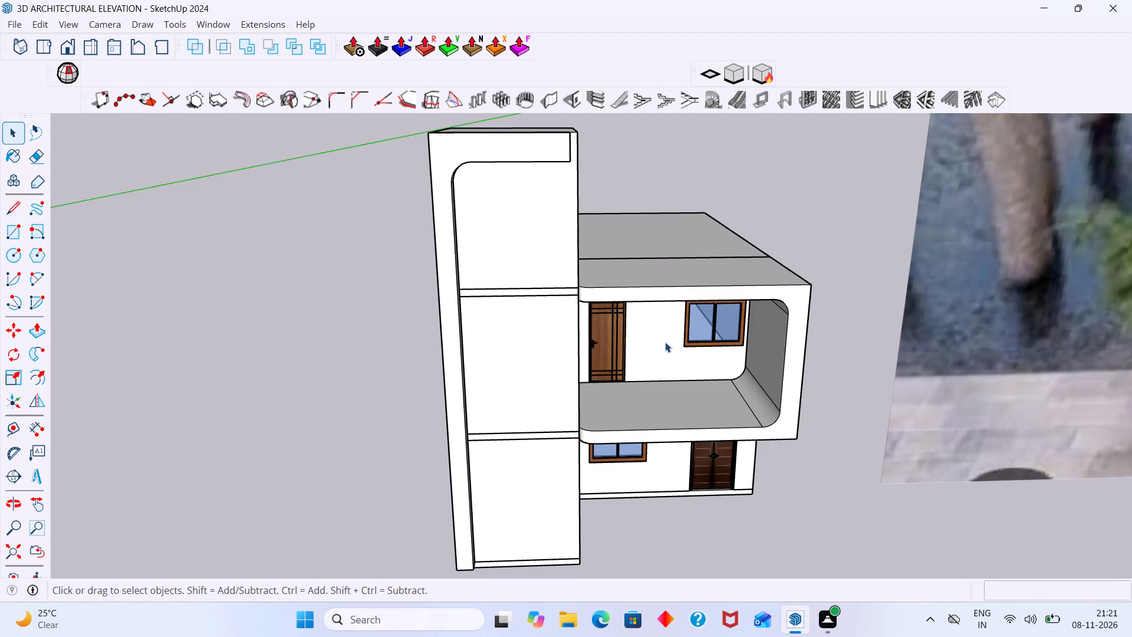
Compare the house model's balcony, roof frame and tower with the reference image from several angles.
{"action": "middle_click_drag", "start_coordinate": [662, 344], "coordinate": [390, 318], "text": "shift"}
{"action": "scroll", "coordinate": [459, 329], "scroll_direction": "down", "scroll_amount": 8}
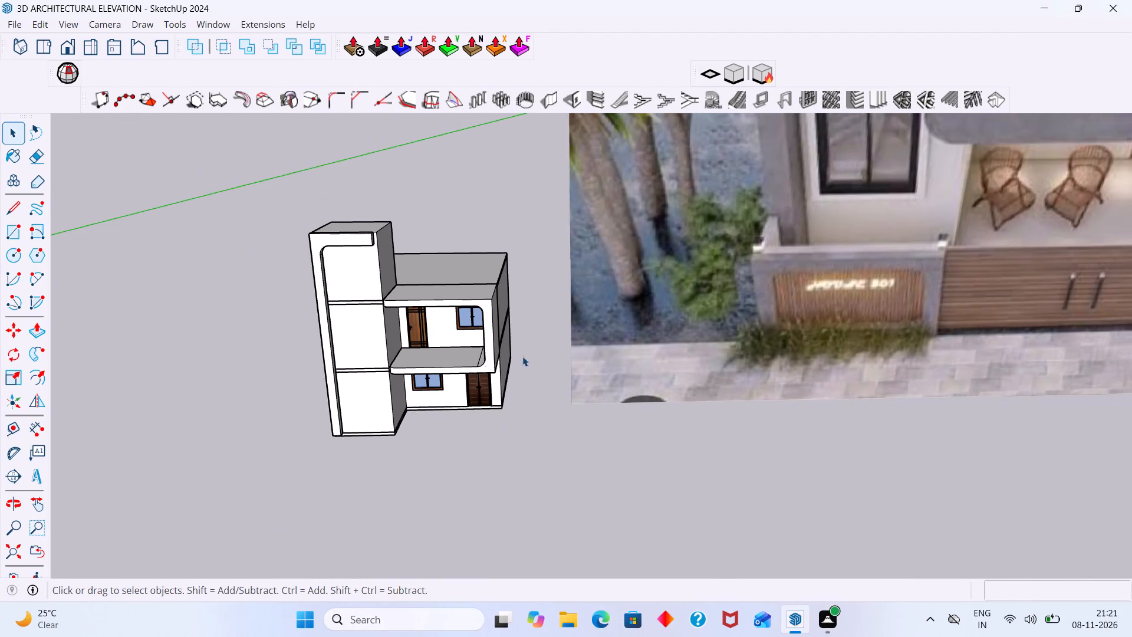
{"action": "middle_click_drag", "start_coordinate": [523, 356], "coordinate": [546, 321]}
{"action": "middle_click_drag", "start_coordinate": [539, 321], "coordinate": [577, 281]}
{"action": "middle_click_drag", "start_coordinate": [577, 283], "coordinate": [561, 471]}
{"action": "scroll", "coordinate": [509, 422], "scroll_direction": "up", "scroll_amount": 2}
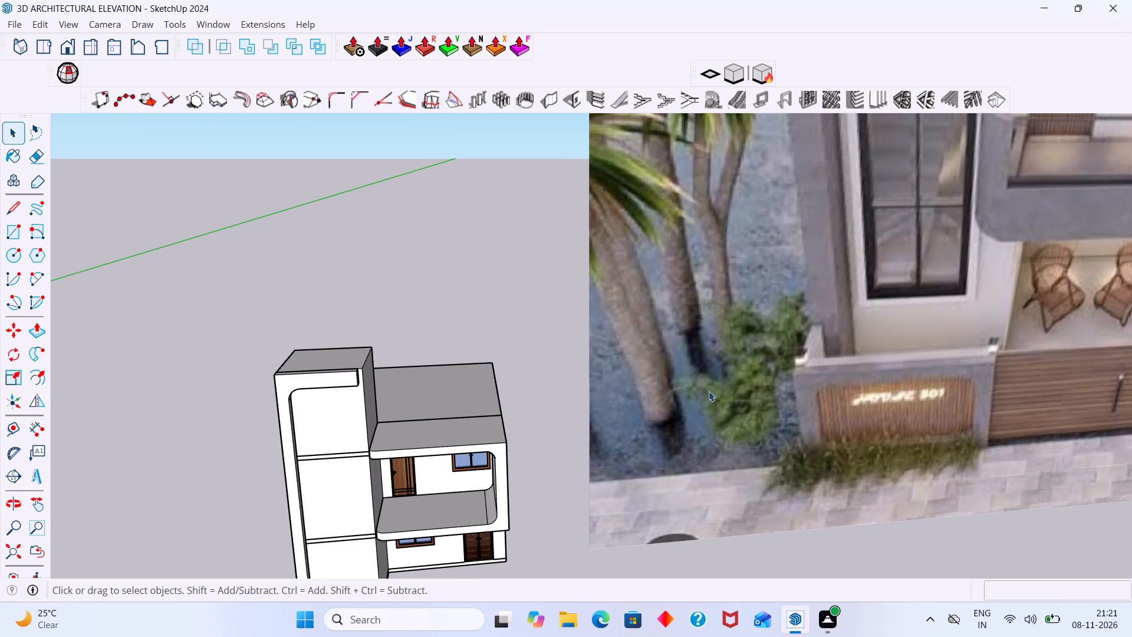
{"action": "scroll", "coordinate": [613, 383], "scroll_direction": "down", "scroll_amount": 11}
{"action": "middle_click_drag", "start_coordinate": [674, 371], "coordinate": [500, 475], "text": "shift"}
{"action": "scroll", "coordinate": [581, 362], "scroll_direction": "down", "scroll_amount": 2}
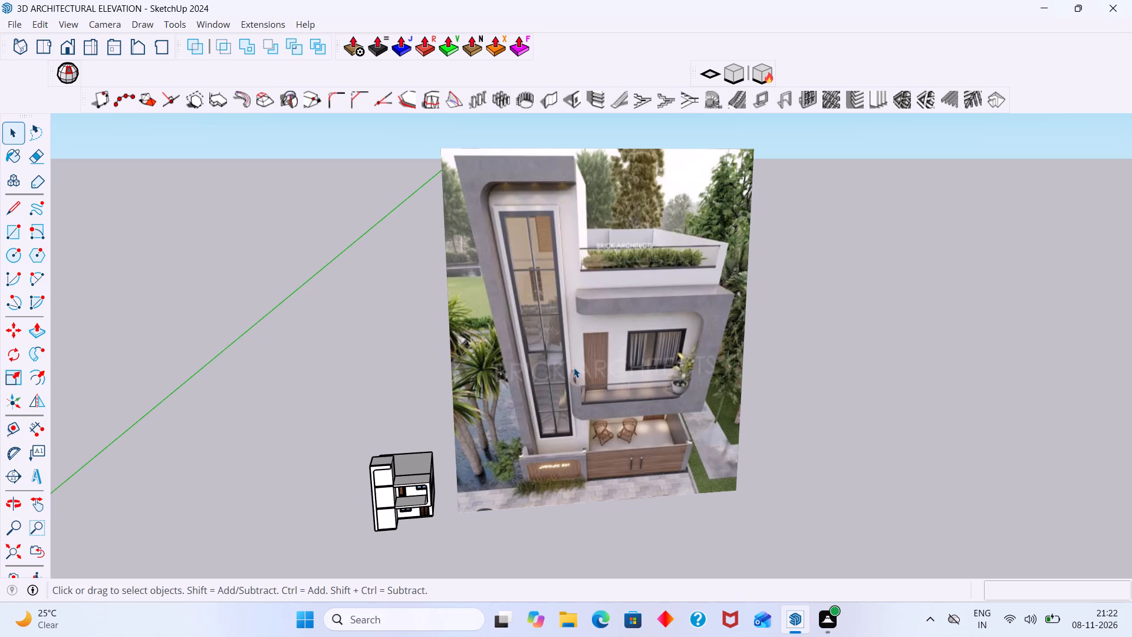
{"action": "scroll", "coordinate": [430, 521], "scroll_direction": "up", "scroll_amount": 6}
{"action": "middle_click_drag", "start_coordinate": [409, 492], "coordinate": [448, 474]}
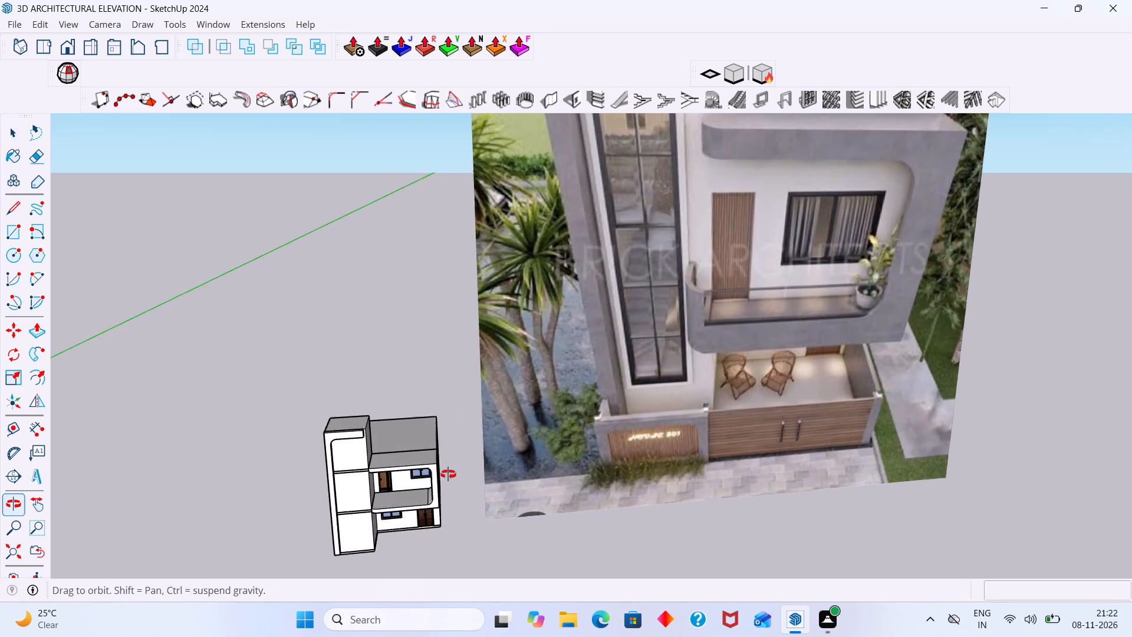
{"action": "middle_click_drag", "start_coordinate": [448, 474], "coordinate": [451, 473]}
{"action": "scroll", "coordinate": [394, 459], "scroll_direction": "up", "scroll_amount": 2}
{"action": "middle_click_drag", "start_coordinate": [391, 464], "coordinate": [391, 385]}
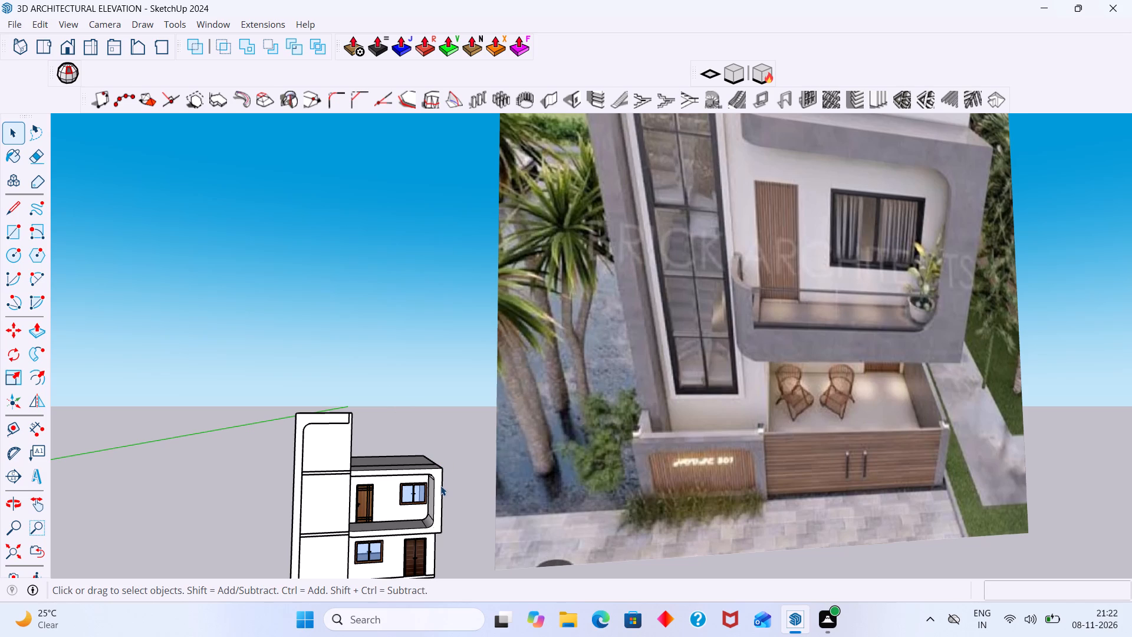
{"action": "scroll", "coordinate": [443, 488], "scroll_direction": "down", "scroll_amount": 3}
{"action": "middle_click_drag", "start_coordinate": [454, 508], "coordinate": [407, 494]}
{"action": "scroll", "coordinate": [415, 500], "scroll_direction": "up", "scroll_amount": 2}
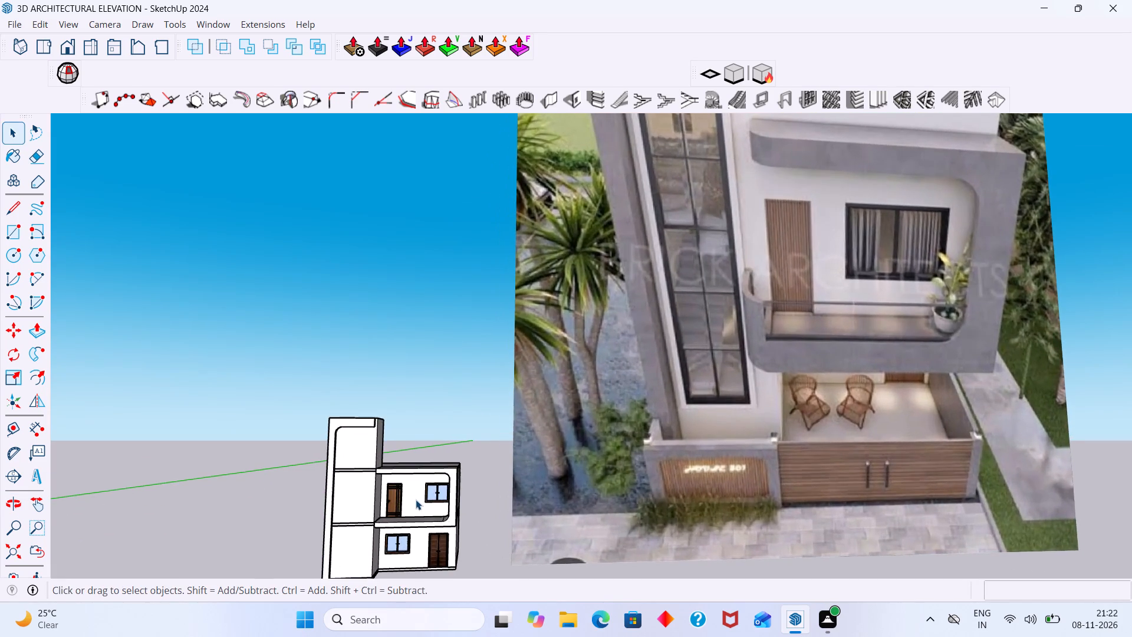
{"action": "scroll", "coordinate": [421, 504], "scroll_direction": "down", "scroll_amount": 2}
{"action": "scroll", "coordinate": [469, 531], "scroll_direction": "up", "scroll_amount": 2}
{"action": "middle_click_drag", "start_coordinate": [491, 529], "coordinate": [473, 619]}
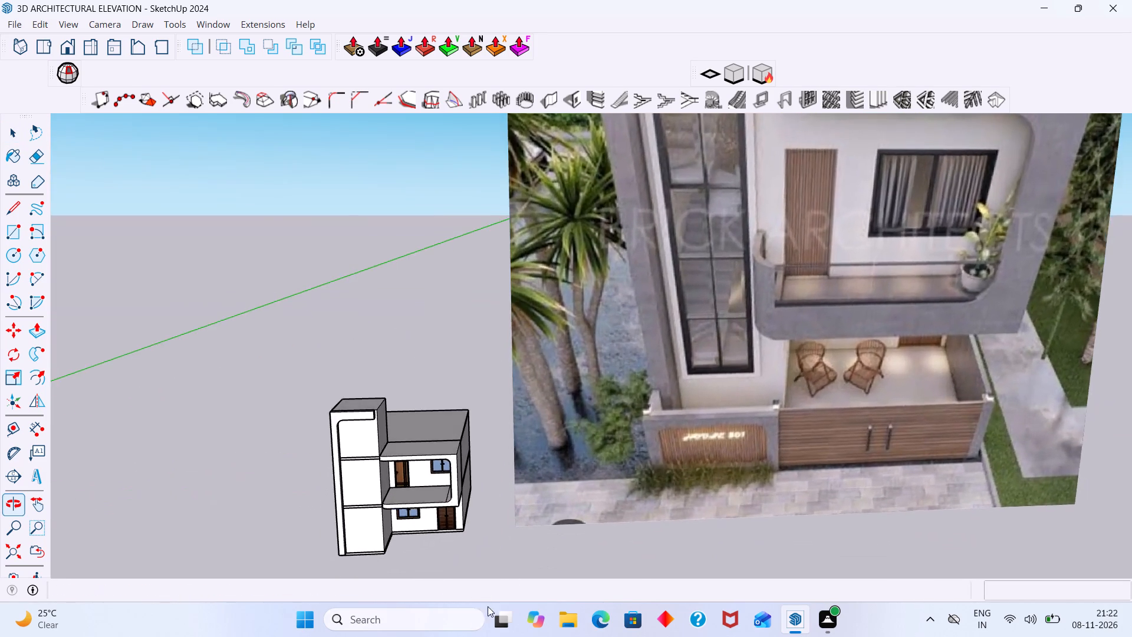
{"action": "scroll", "coordinate": [521, 532], "scroll_direction": "up", "scroll_amount": 1}
{"action": "scroll", "coordinate": [522, 531], "scroll_direction": "down", "scroll_amount": 6}
{"action": "middle_click_drag", "start_coordinate": [572, 513], "coordinate": [495, 419], "text": "shift"}
{"action": "scroll", "coordinate": [457, 410], "scroll_direction": "up", "scroll_amount": 5}
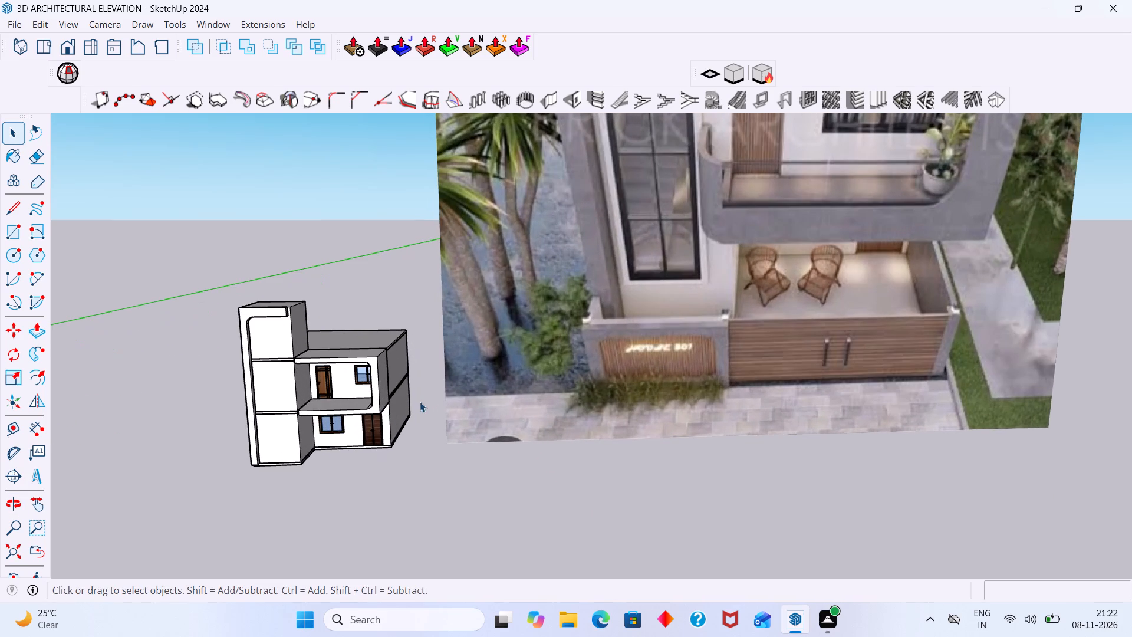
{"action": "middle_click_drag", "start_coordinate": [426, 402], "coordinate": [433, 360]}
{"action": "scroll", "coordinate": [496, 351], "scroll_direction": "down", "scroll_amount": 5}
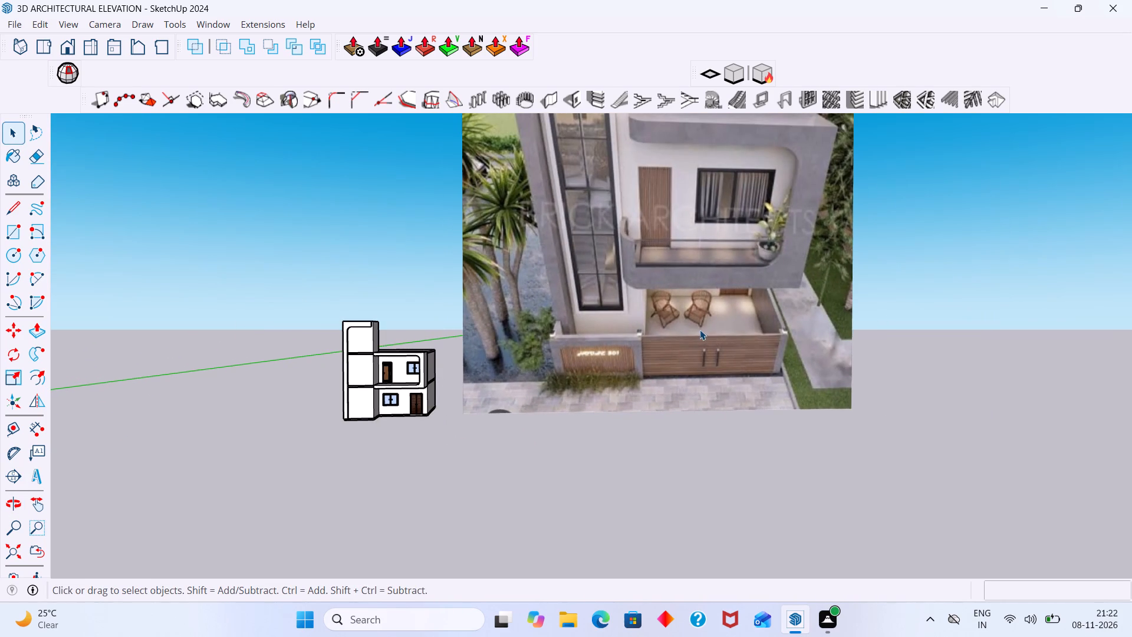
{"action": "middle_click_drag", "start_coordinate": [700, 330], "coordinate": [689, 365], "text": "shift"}
{"action": "scroll", "coordinate": [416, 376], "scroll_direction": "up", "scroll_amount": 4}
{"action": "scroll", "coordinate": [451, 376], "scroll_direction": "down", "scroll_amount": 1}
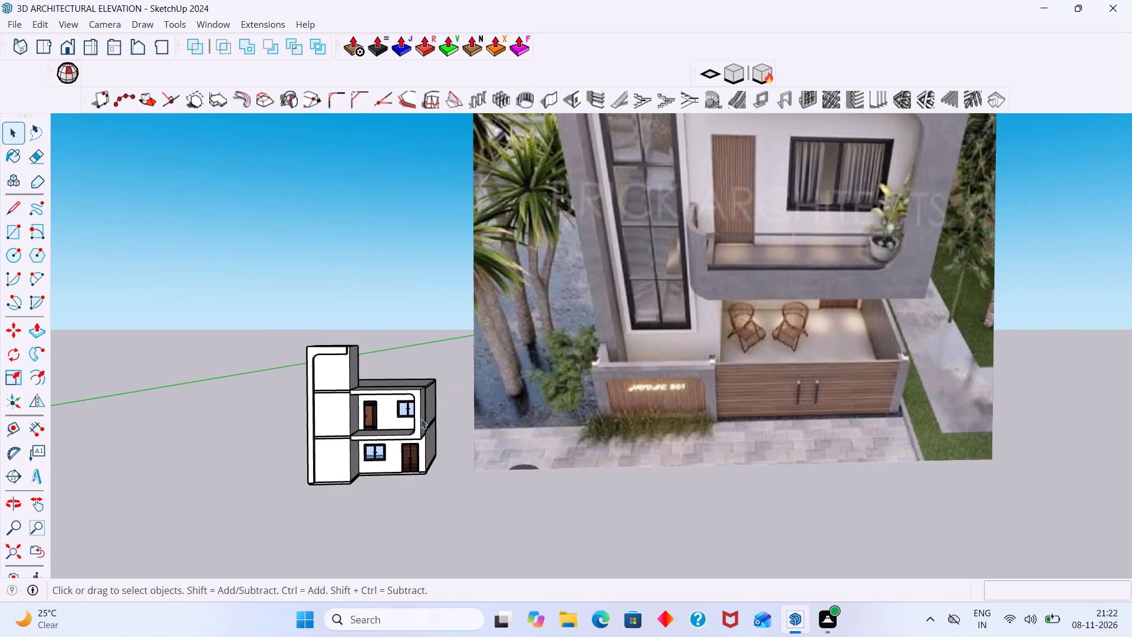
{"action": "scroll", "coordinate": [371, 436], "scroll_direction": "up", "scroll_amount": 8}
{"action": "middle_click_drag", "start_coordinate": [386, 451], "coordinate": [421, 461]}
{"action": "scroll", "coordinate": [430, 457], "scroll_direction": "down", "scroll_amount": 5}
{"action": "middle_click_drag", "start_coordinate": [437, 452], "coordinate": [446, 501]}
{"action": "scroll", "coordinate": [392, 454], "scroll_direction": "up", "scroll_amount": 2}
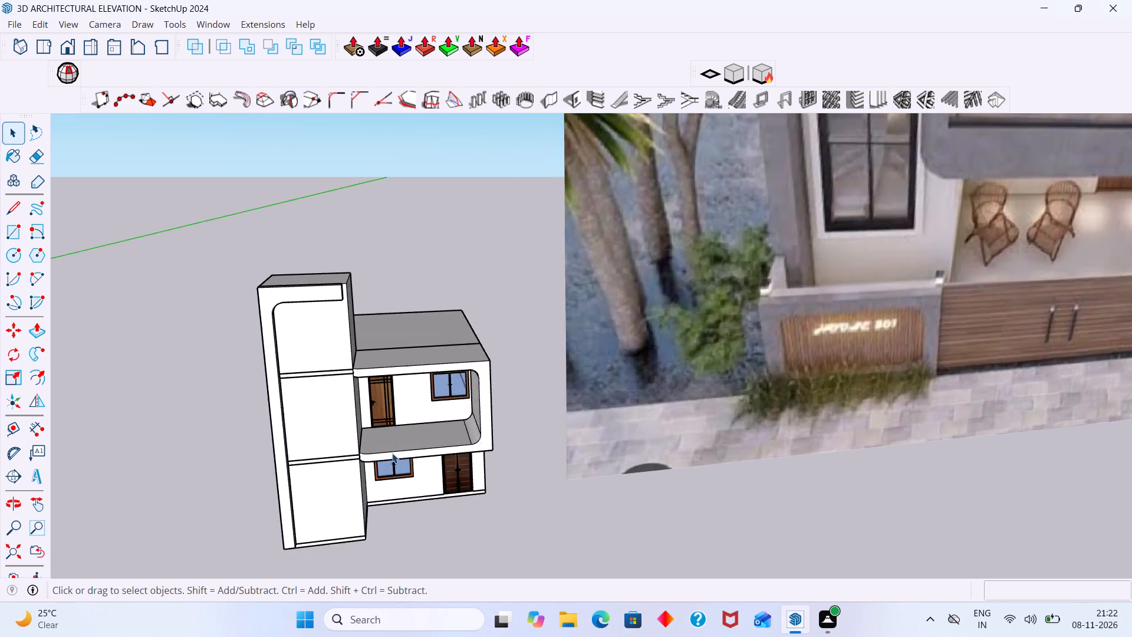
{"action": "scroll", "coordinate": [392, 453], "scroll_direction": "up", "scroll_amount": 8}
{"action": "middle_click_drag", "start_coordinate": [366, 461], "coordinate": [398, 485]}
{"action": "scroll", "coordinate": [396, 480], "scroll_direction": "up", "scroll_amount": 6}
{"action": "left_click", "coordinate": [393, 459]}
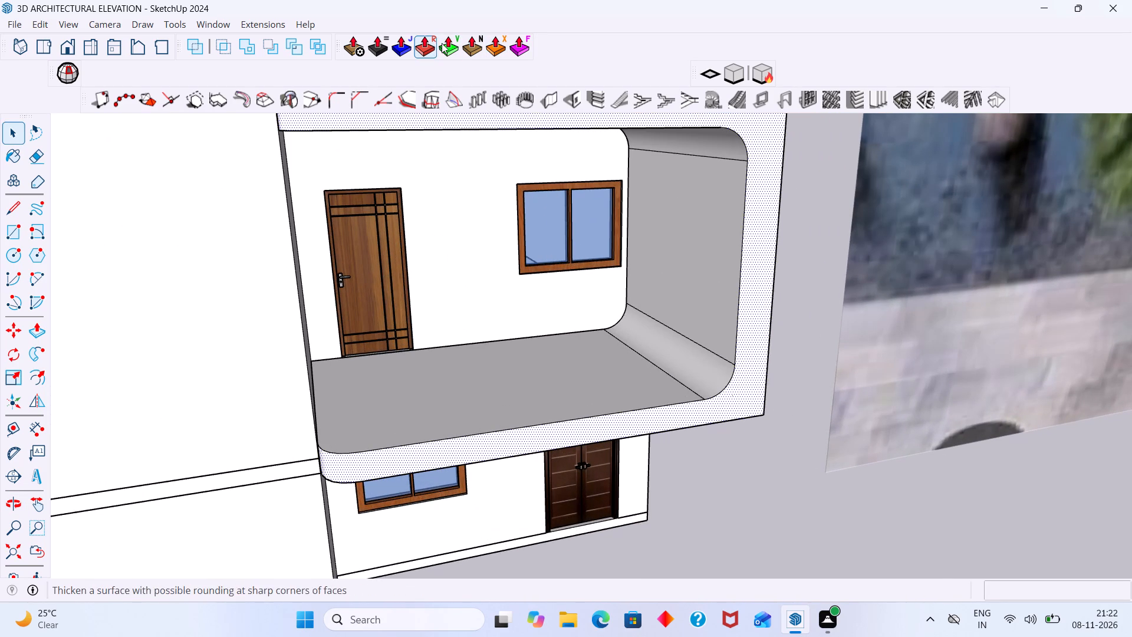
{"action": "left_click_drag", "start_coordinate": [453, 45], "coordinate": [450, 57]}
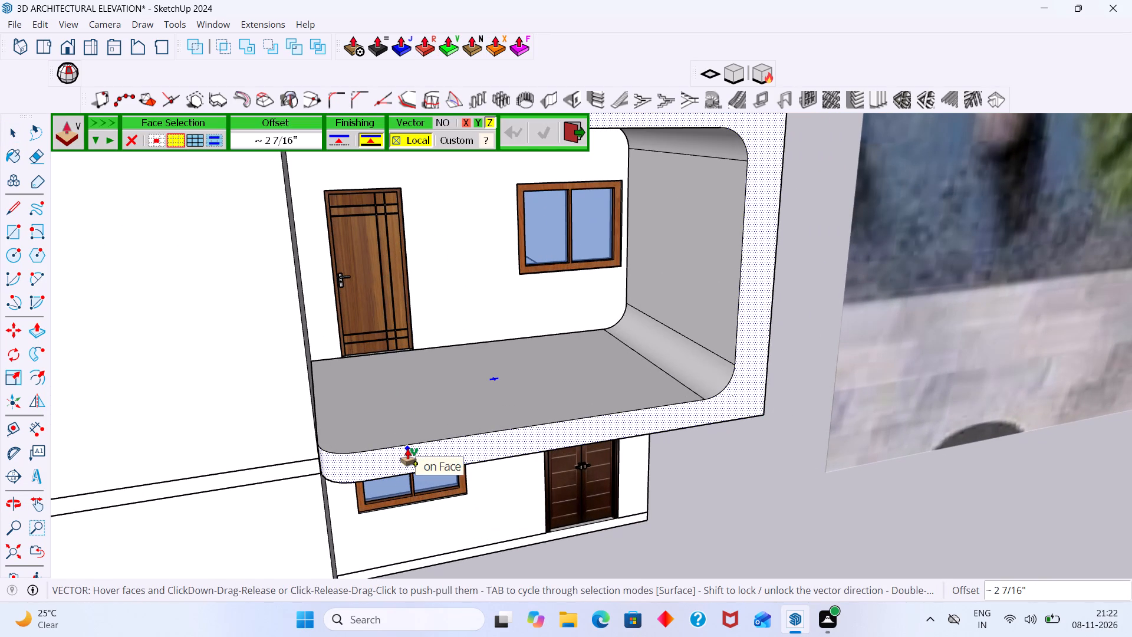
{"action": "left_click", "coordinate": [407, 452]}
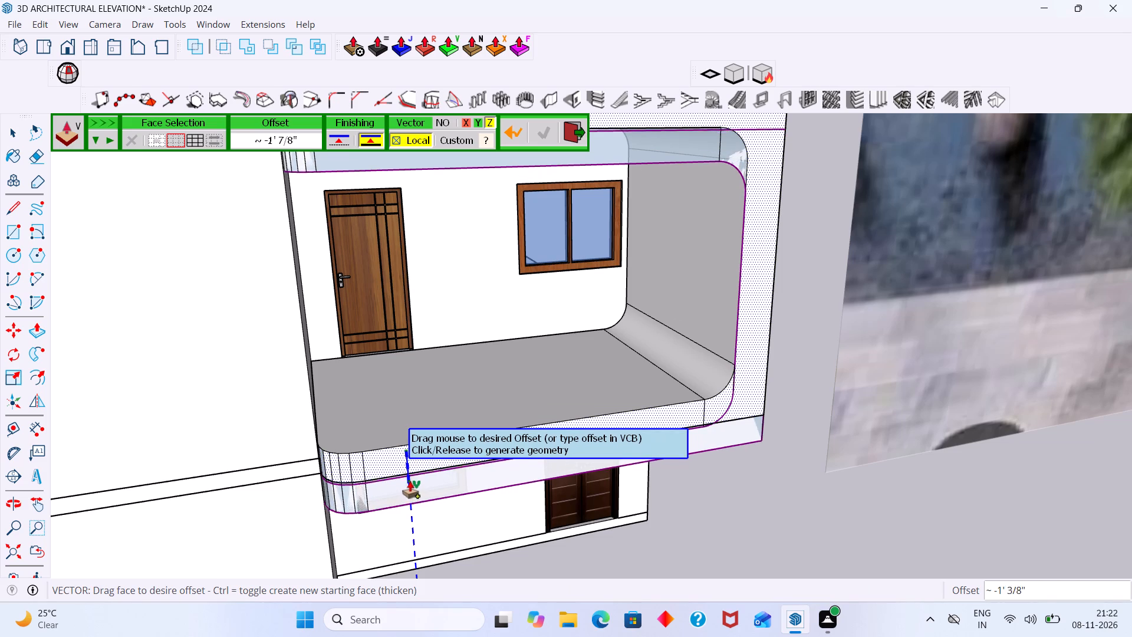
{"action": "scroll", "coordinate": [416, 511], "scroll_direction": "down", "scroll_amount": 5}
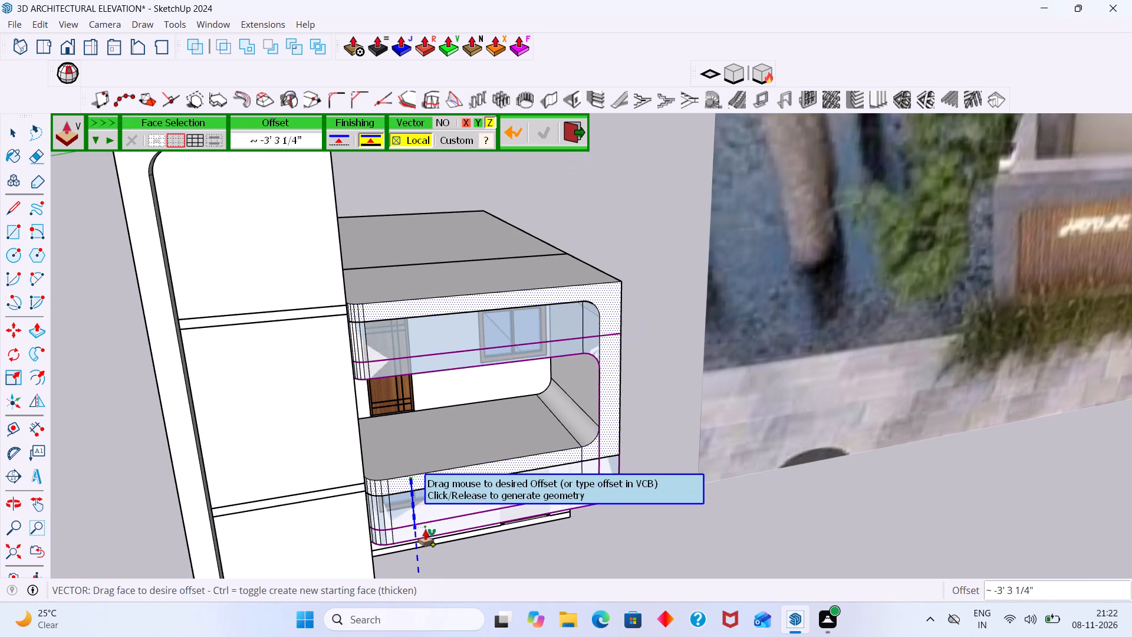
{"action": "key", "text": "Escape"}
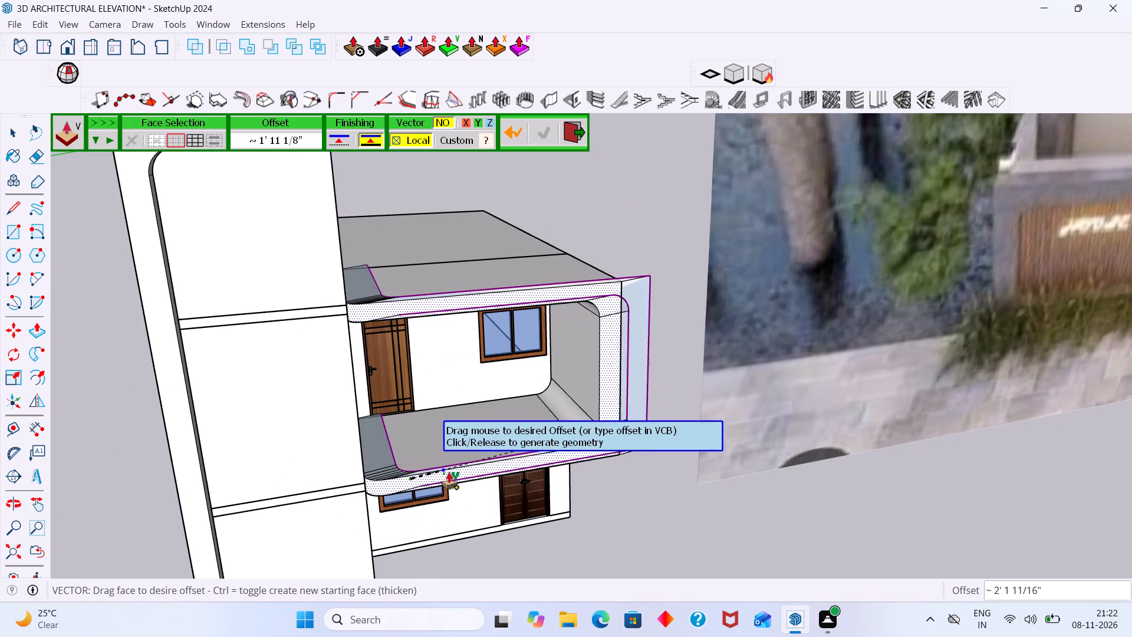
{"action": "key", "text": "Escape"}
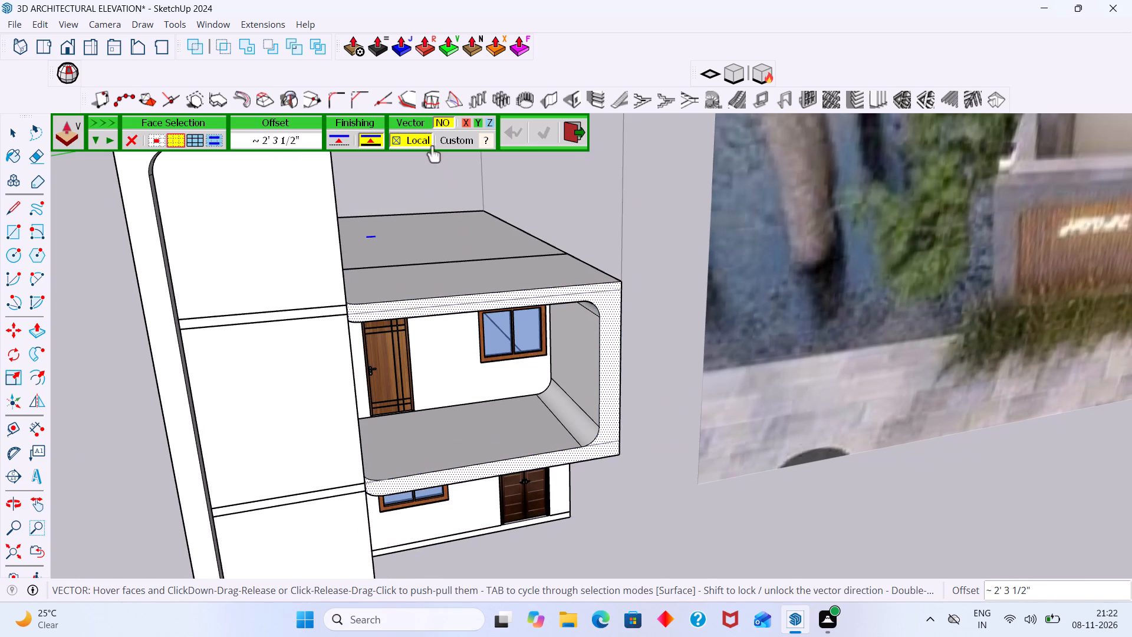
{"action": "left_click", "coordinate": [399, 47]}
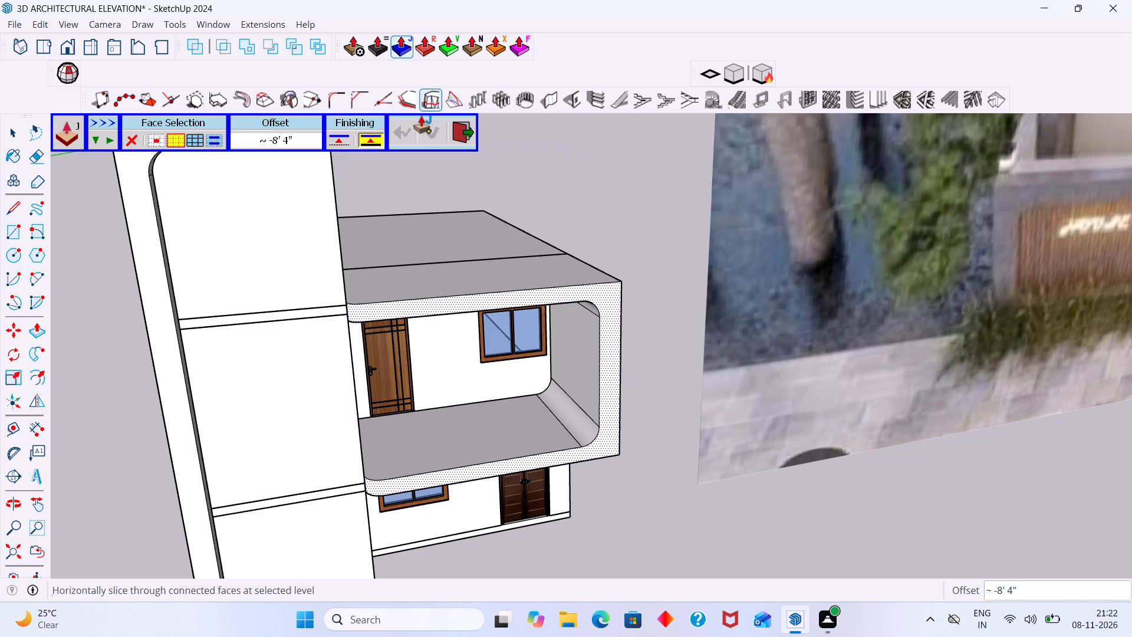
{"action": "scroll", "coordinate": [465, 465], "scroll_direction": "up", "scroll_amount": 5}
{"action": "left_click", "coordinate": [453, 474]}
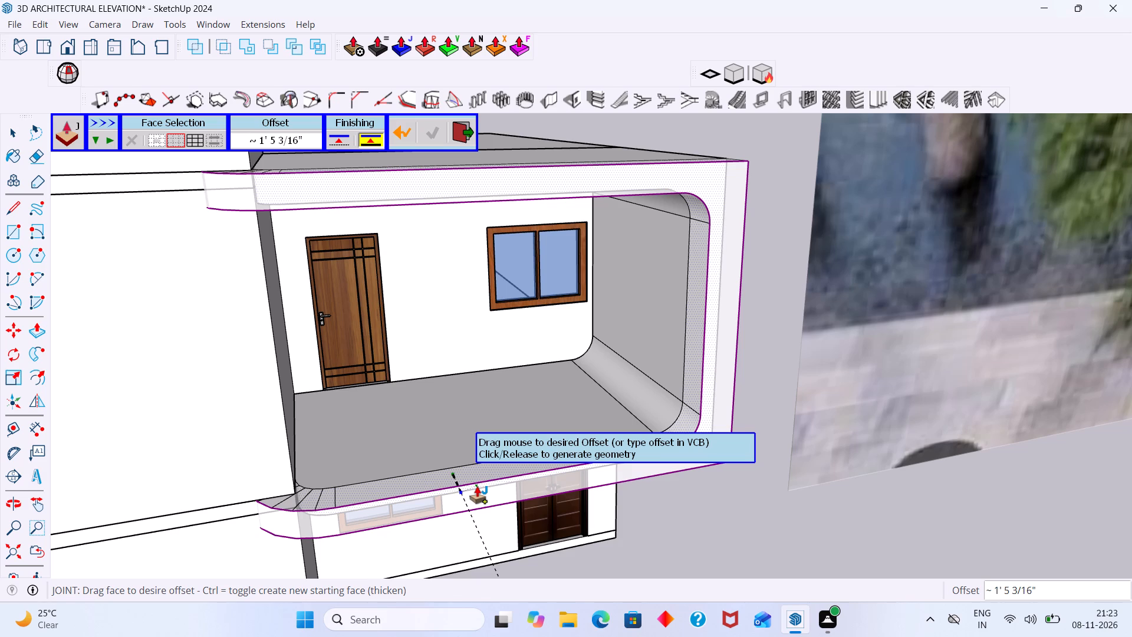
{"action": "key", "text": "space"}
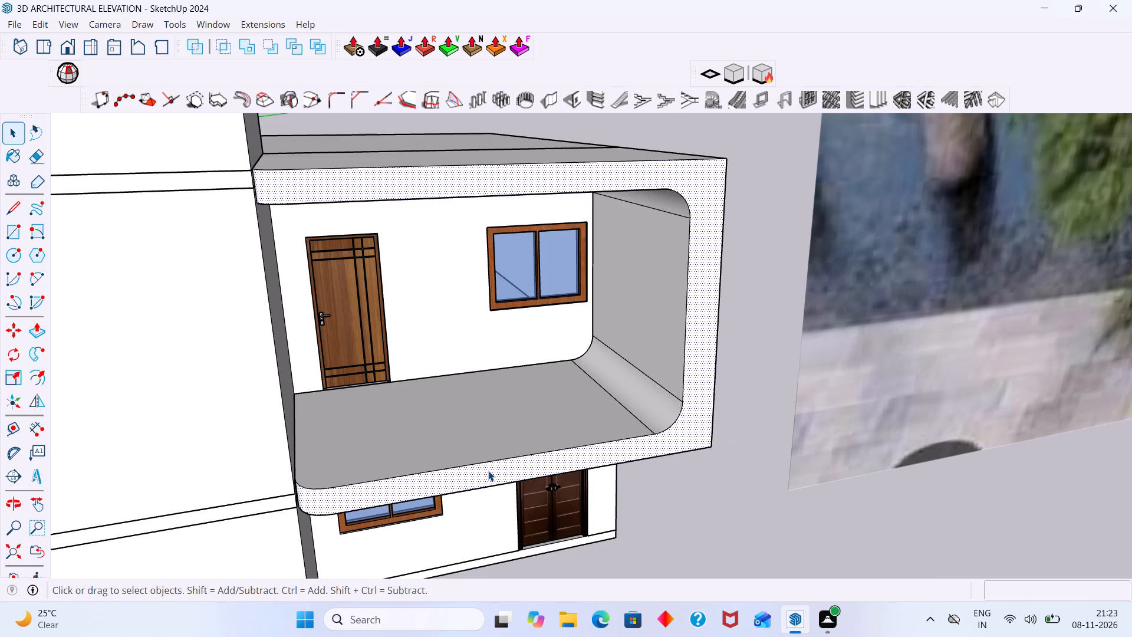
Draw a 1' line across the upper slab's front face where its rounded corner beside the tower begins.
{"action": "key", "text": "l"}
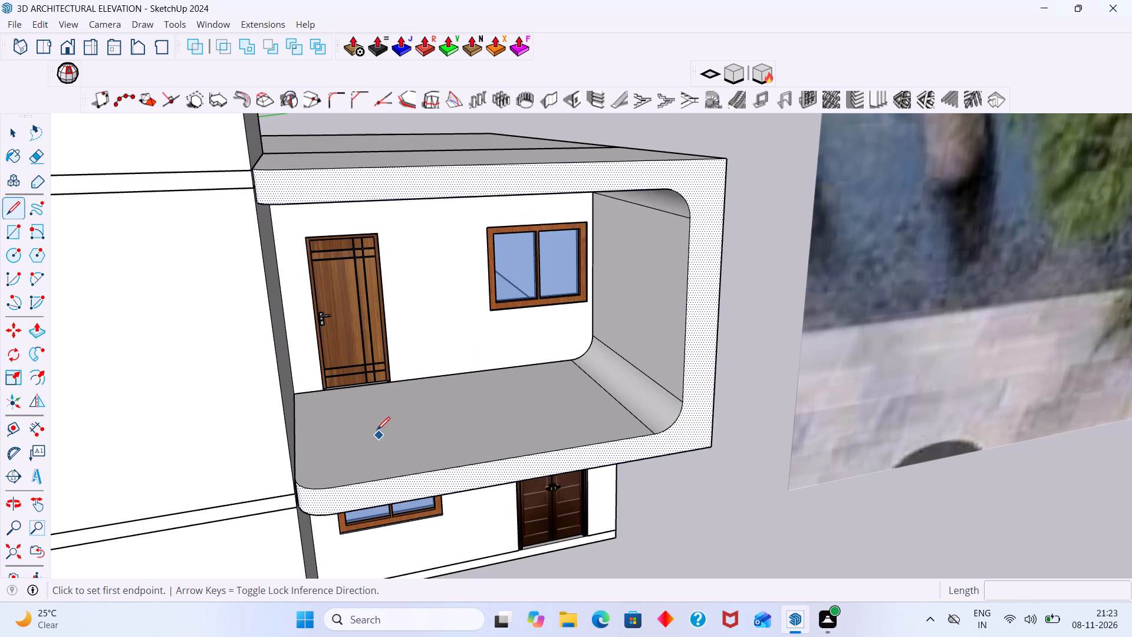
{"action": "left_click", "coordinate": [272, 204]}
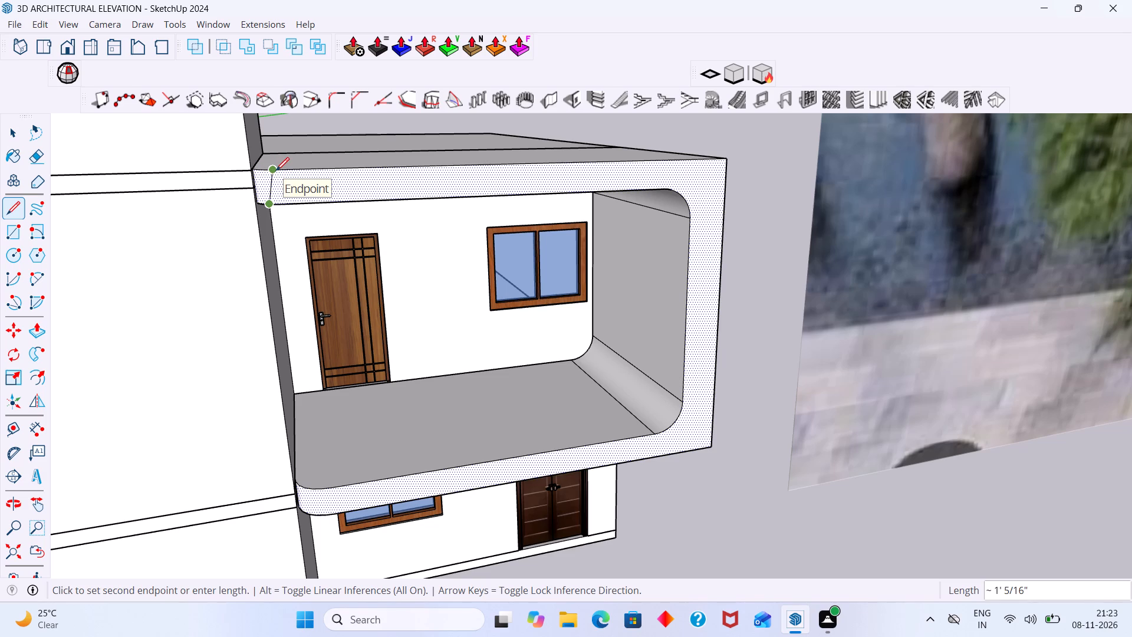
{"action": "scroll", "coordinate": [276, 170], "scroll_direction": "up", "scroll_amount": 6}
{"action": "left_click", "coordinate": [261, 169]}
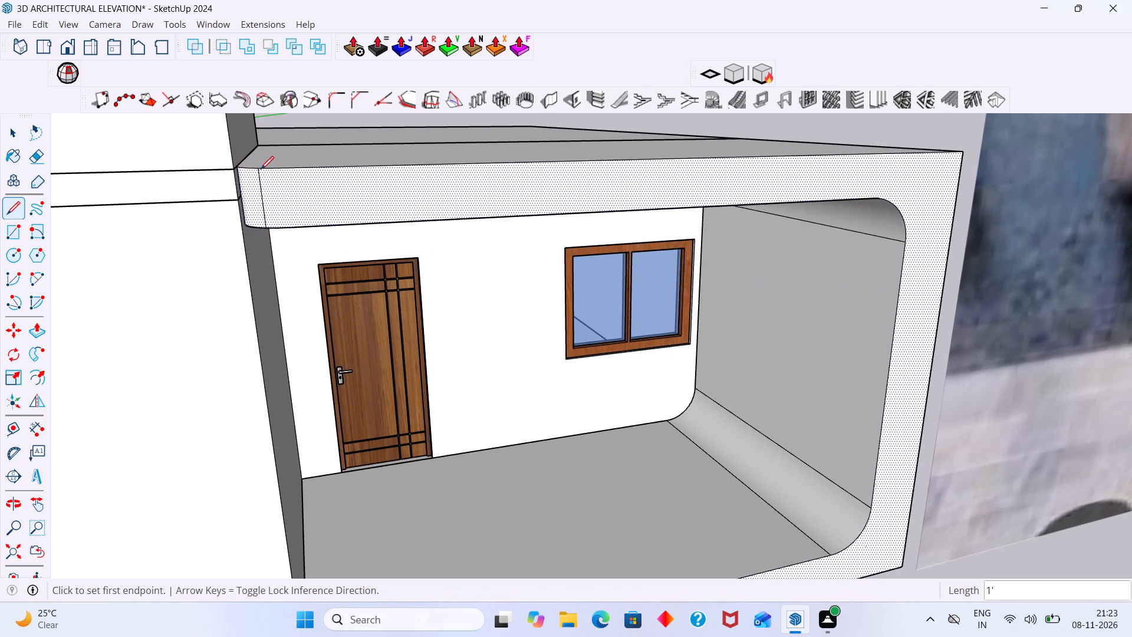
{"action": "key", "text": "space"}
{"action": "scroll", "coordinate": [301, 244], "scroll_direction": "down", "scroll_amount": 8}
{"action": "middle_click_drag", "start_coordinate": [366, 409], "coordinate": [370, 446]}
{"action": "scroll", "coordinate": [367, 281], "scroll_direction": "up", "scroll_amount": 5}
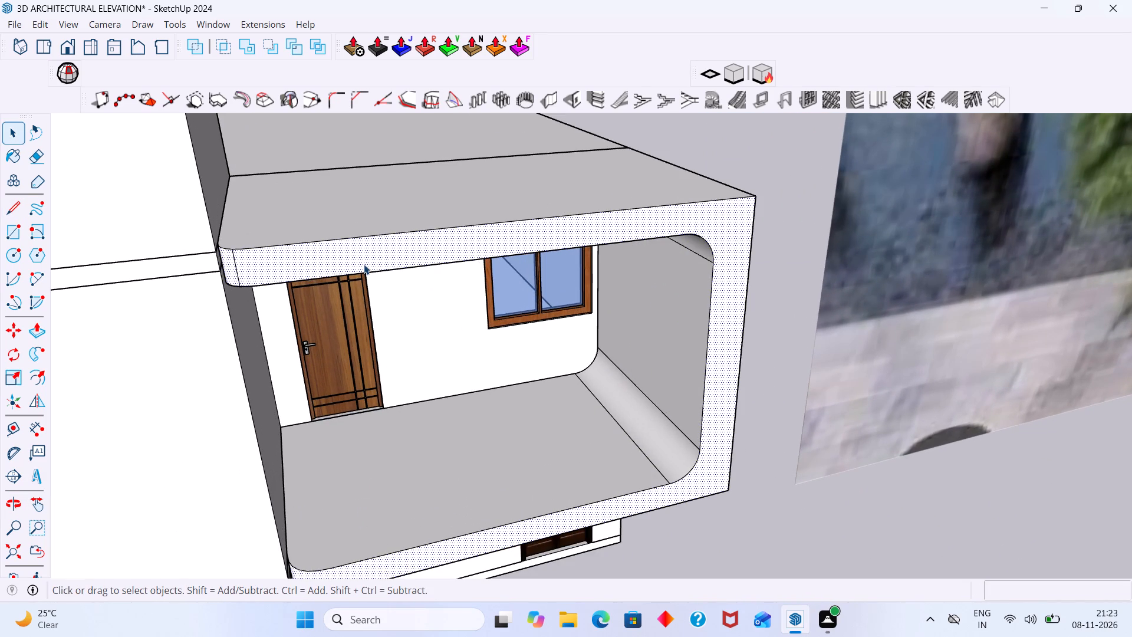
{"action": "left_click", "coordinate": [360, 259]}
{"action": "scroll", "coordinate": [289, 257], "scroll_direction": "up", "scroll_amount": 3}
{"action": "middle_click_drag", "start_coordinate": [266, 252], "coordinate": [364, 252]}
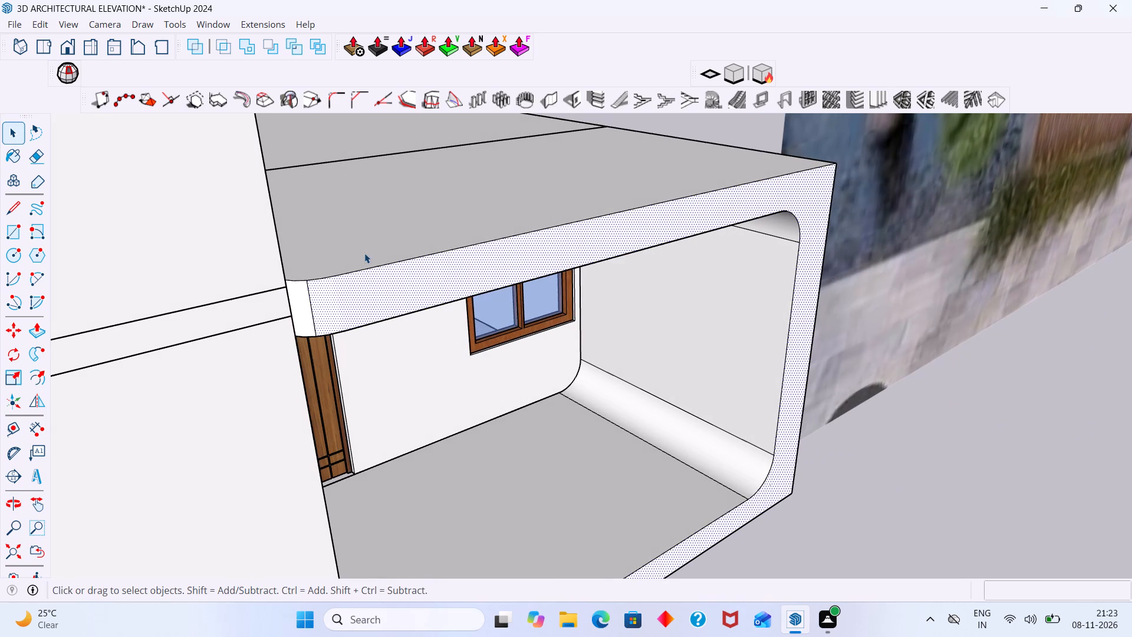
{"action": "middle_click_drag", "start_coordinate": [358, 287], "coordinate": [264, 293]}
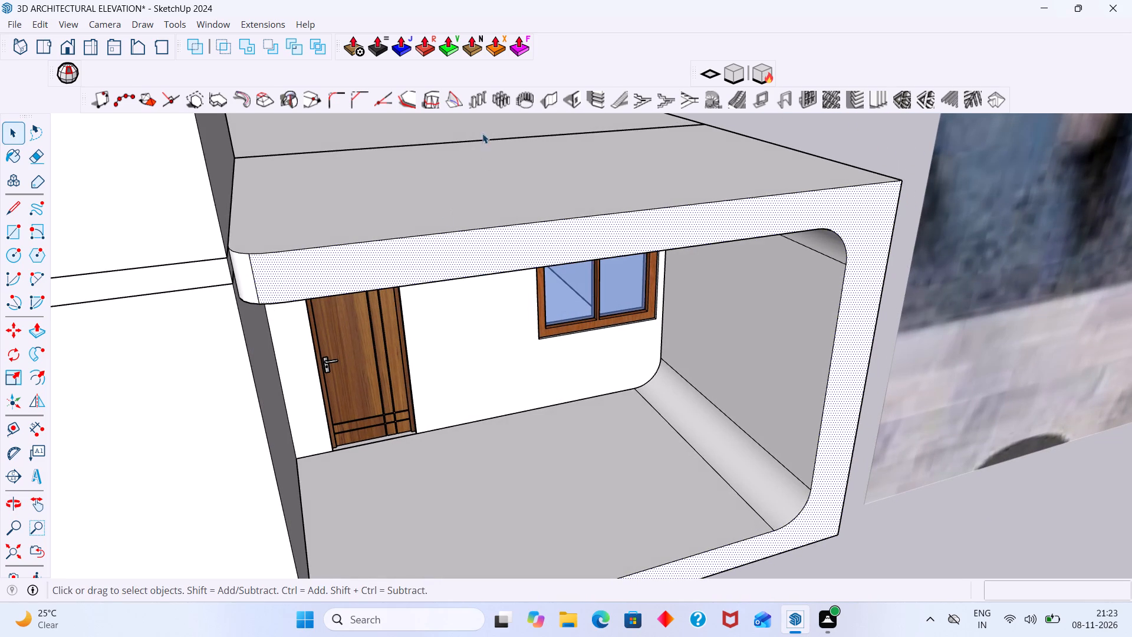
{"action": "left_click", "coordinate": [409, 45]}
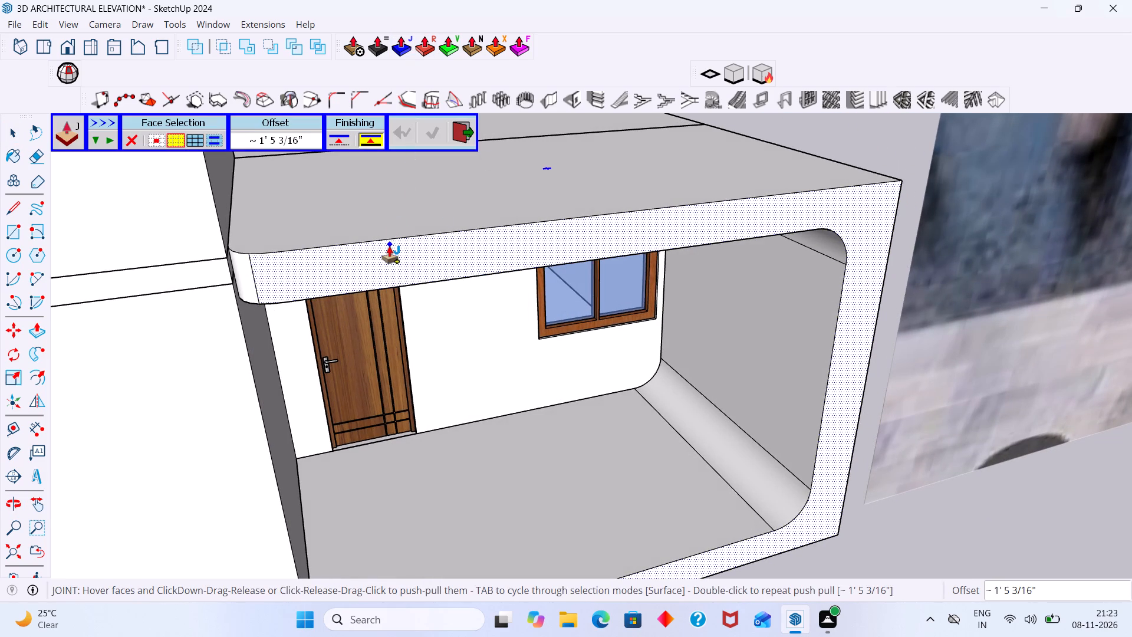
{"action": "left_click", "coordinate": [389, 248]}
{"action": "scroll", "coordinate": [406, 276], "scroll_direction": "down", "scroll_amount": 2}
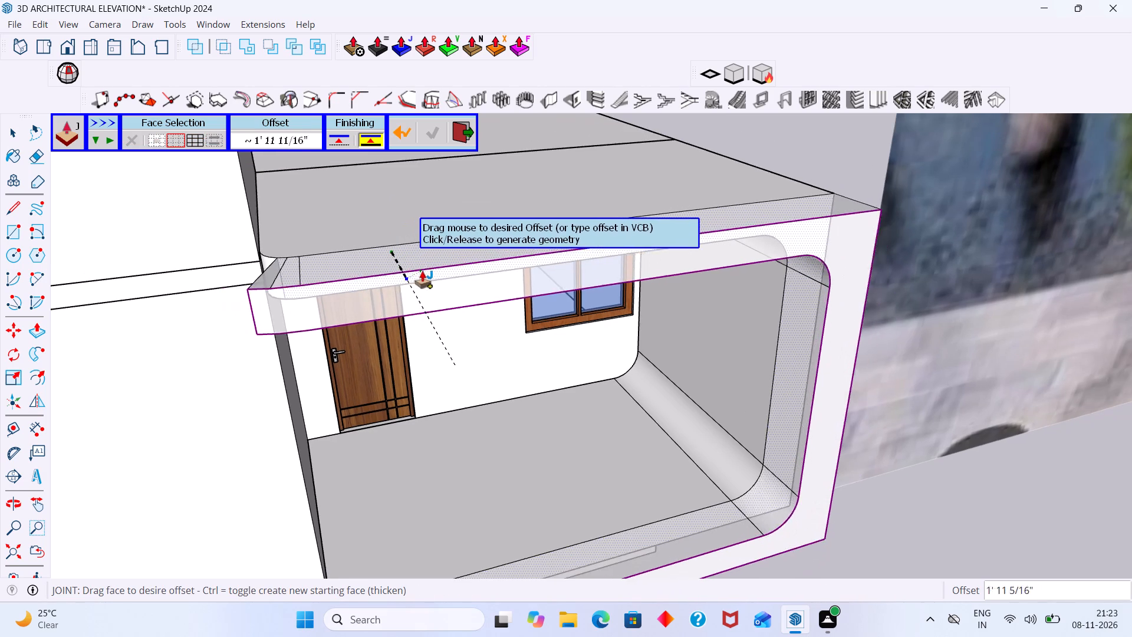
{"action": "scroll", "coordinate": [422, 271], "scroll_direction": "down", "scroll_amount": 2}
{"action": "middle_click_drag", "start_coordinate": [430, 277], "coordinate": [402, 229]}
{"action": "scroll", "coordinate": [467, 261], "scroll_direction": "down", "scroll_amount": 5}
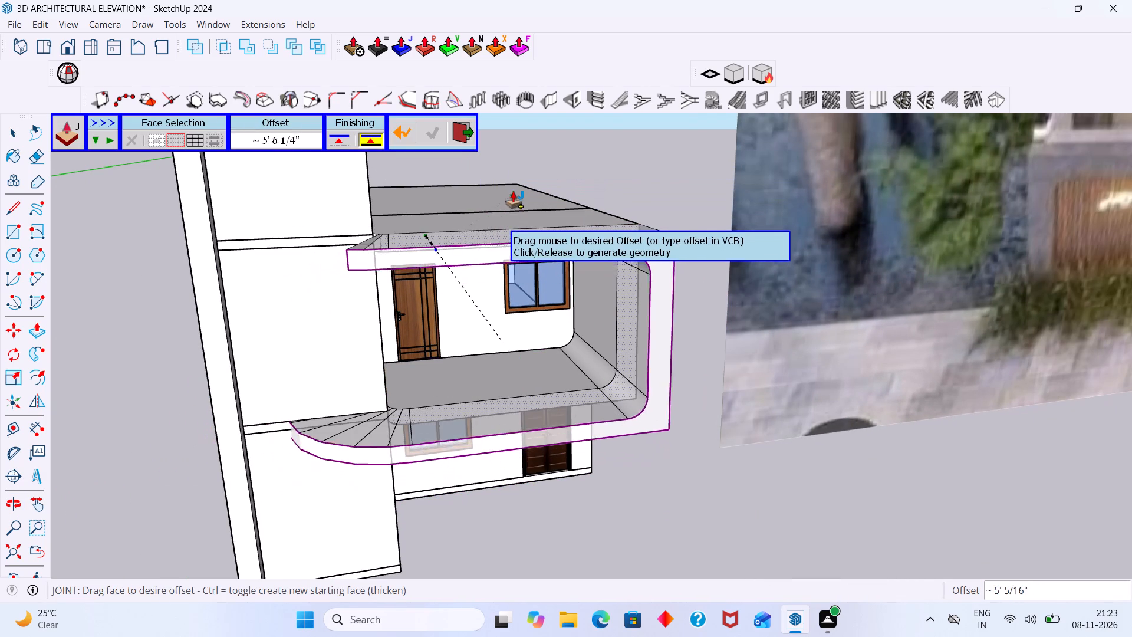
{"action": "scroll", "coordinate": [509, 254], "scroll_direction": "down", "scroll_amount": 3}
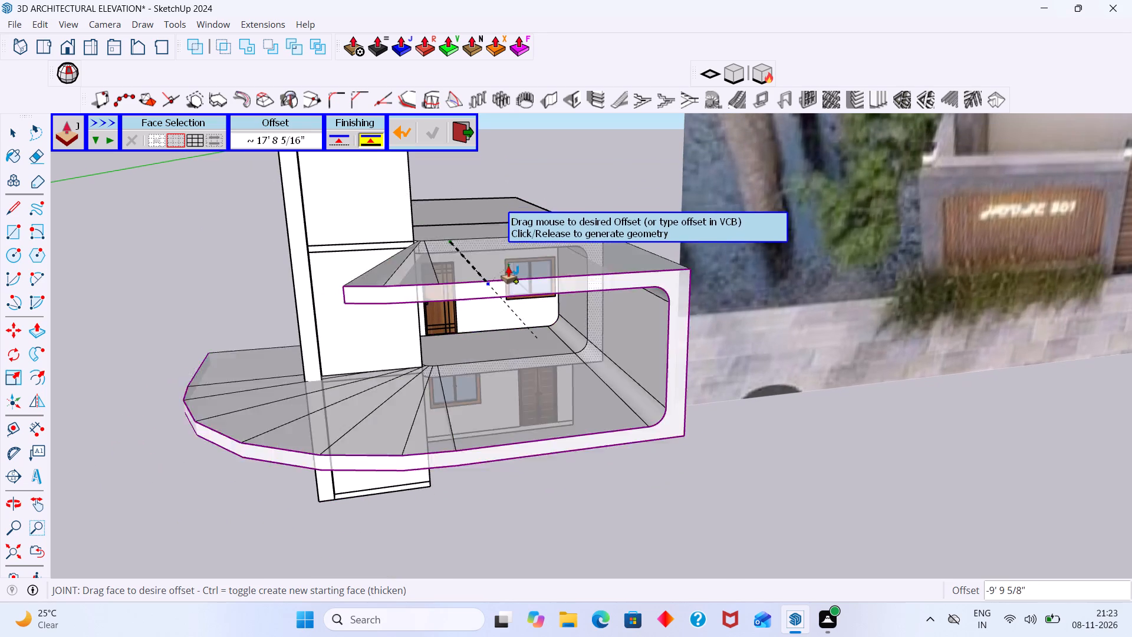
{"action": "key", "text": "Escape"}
Extend the balcony and roof frame's front face outward about 2' 4 1/4" with Joint Push Pull.
{"action": "scroll", "coordinate": [419, 236], "scroll_direction": "up", "scroll_amount": 5}
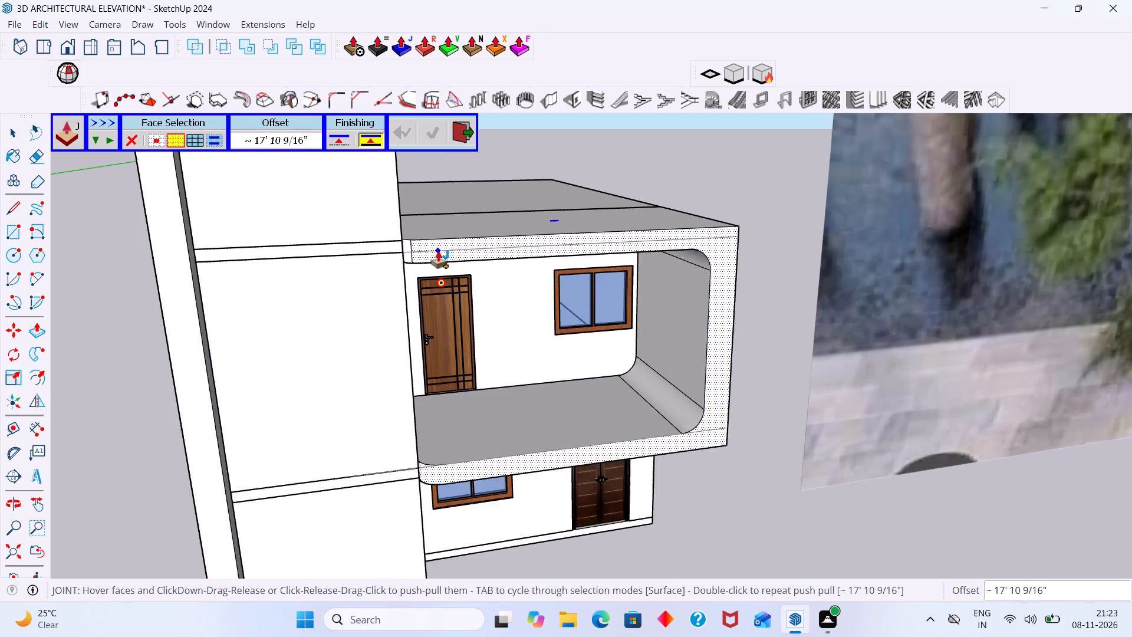
{"action": "scroll", "coordinate": [438, 251], "scroll_direction": "up", "scroll_amount": 4}
{"action": "left_click", "coordinate": [451, 249]}
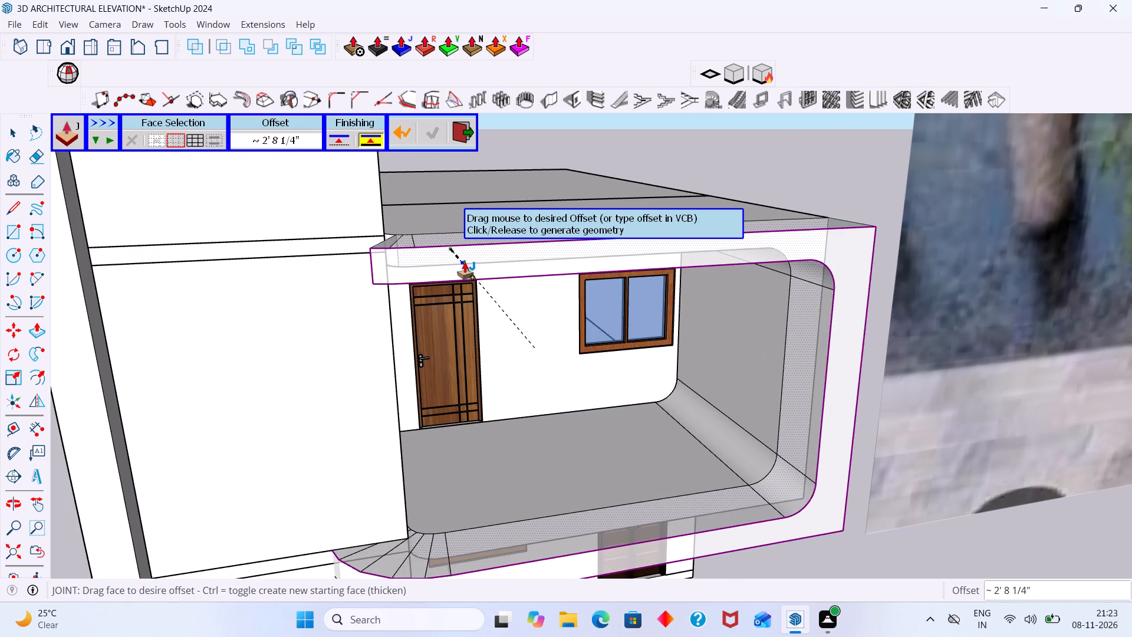
{"action": "left_click", "coordinate": [465, 258]}
{"action": "scroll", "coordinate": [453, 435], "scroll_direction": "down", "scroll_amount": 4}
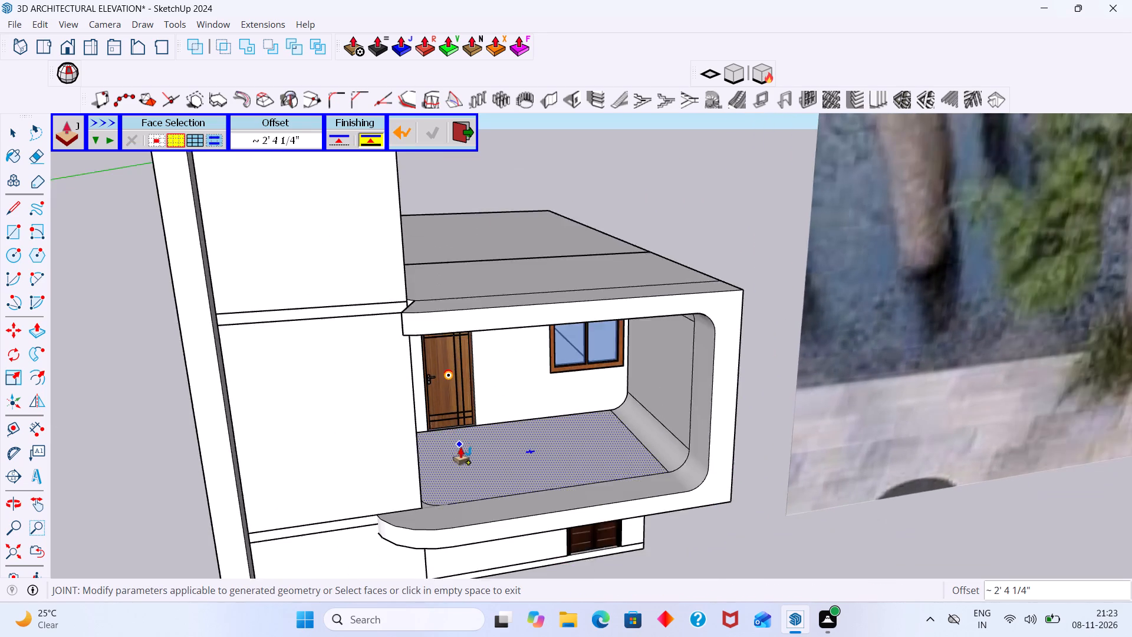
{"action": "scroll", "coordinate": [460, 448], "scroll_direction": "down", "scroll_amount": 1}
{"action": "middle_click_drag", "start_coordinate": [466, 453], "coordinate": [598, 464]}
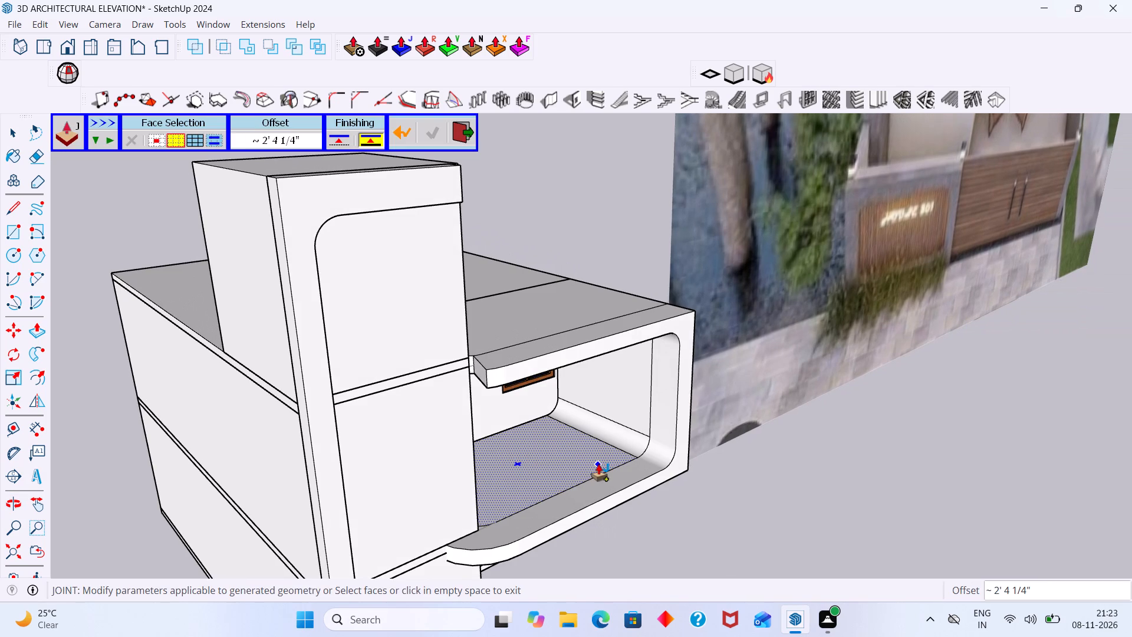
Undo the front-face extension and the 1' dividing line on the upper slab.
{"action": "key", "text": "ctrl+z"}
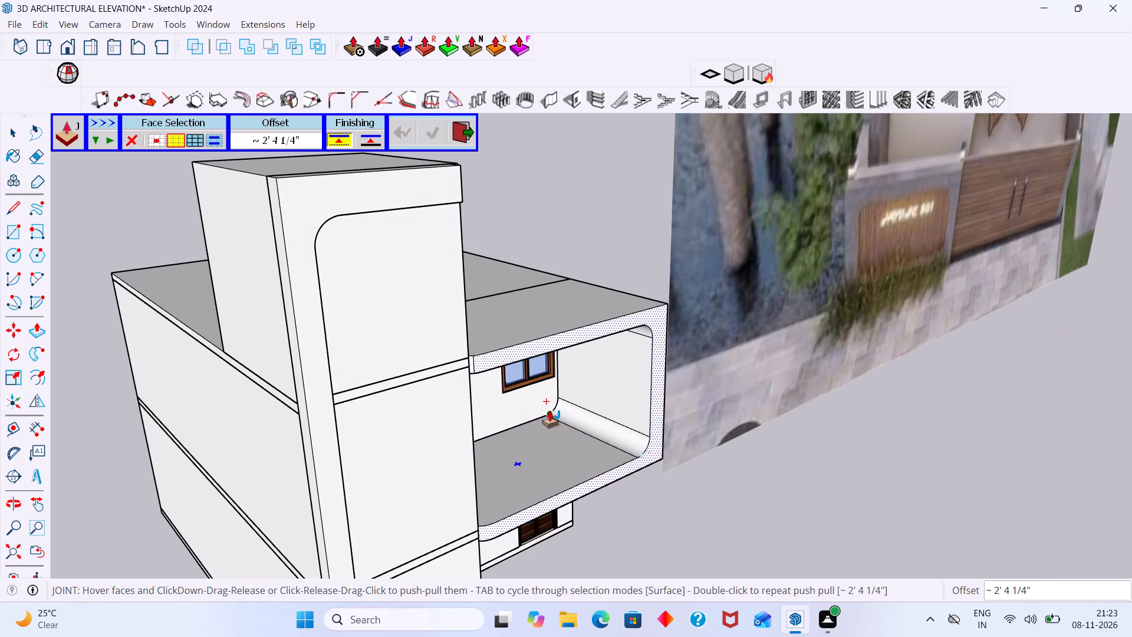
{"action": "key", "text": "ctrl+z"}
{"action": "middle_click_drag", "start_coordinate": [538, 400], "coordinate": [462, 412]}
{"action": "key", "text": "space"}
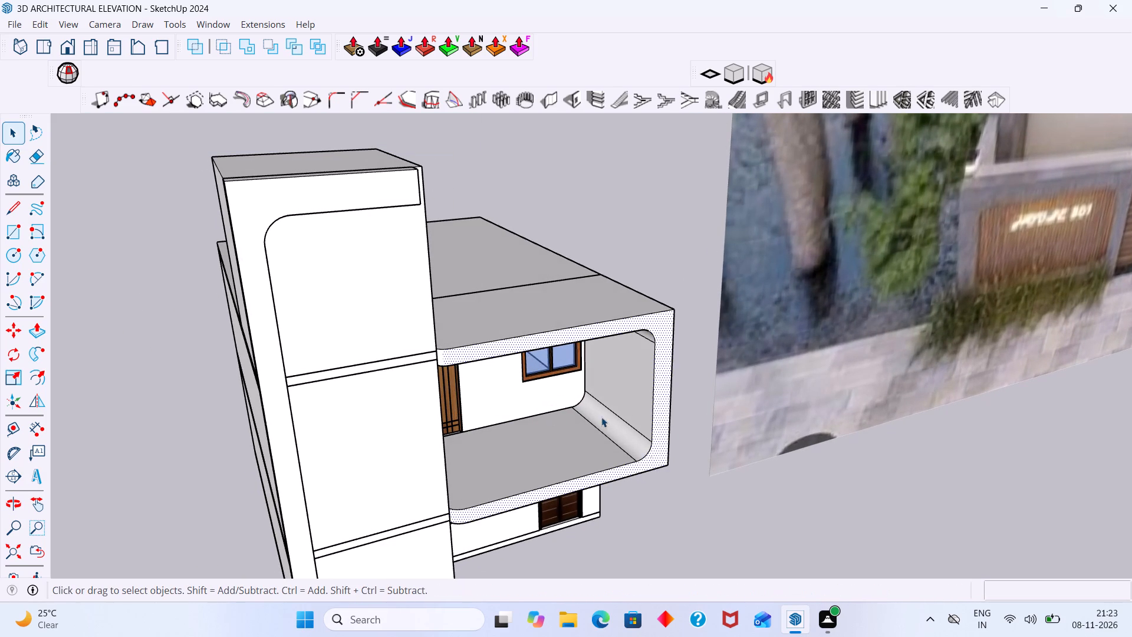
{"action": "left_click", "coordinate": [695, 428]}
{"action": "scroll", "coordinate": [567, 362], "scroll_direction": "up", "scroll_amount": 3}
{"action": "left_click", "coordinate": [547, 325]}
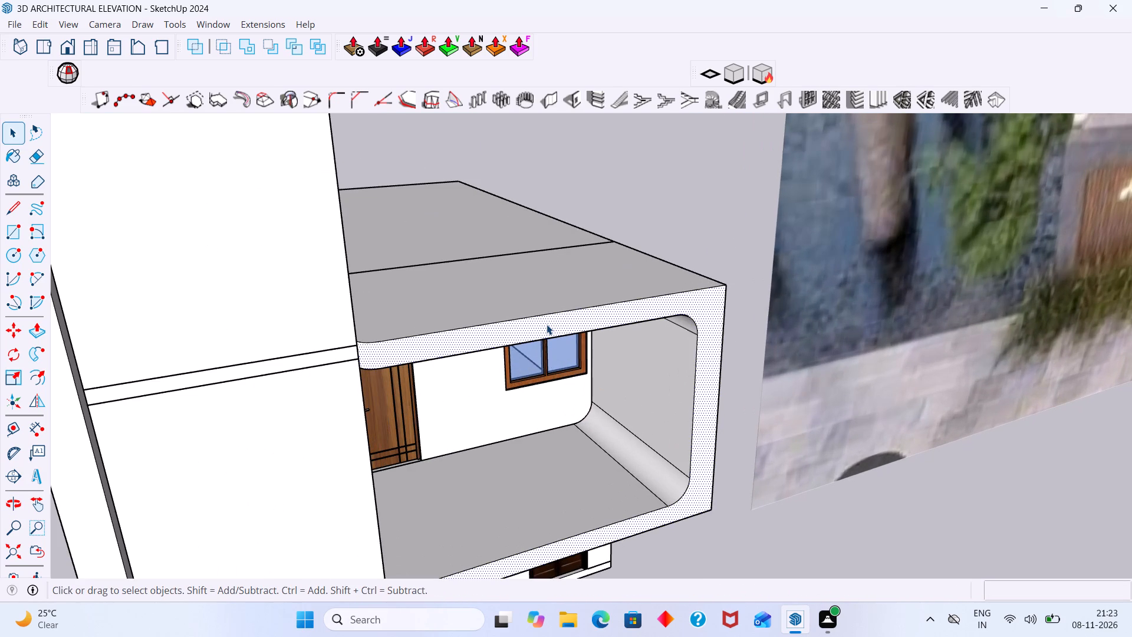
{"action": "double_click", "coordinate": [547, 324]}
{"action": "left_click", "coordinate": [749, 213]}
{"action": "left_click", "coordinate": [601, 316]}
Draw a 1' vertical line across the upper slab's front face where its rounded corner beside the tower begins.
{"action": "key", "text": "l"}
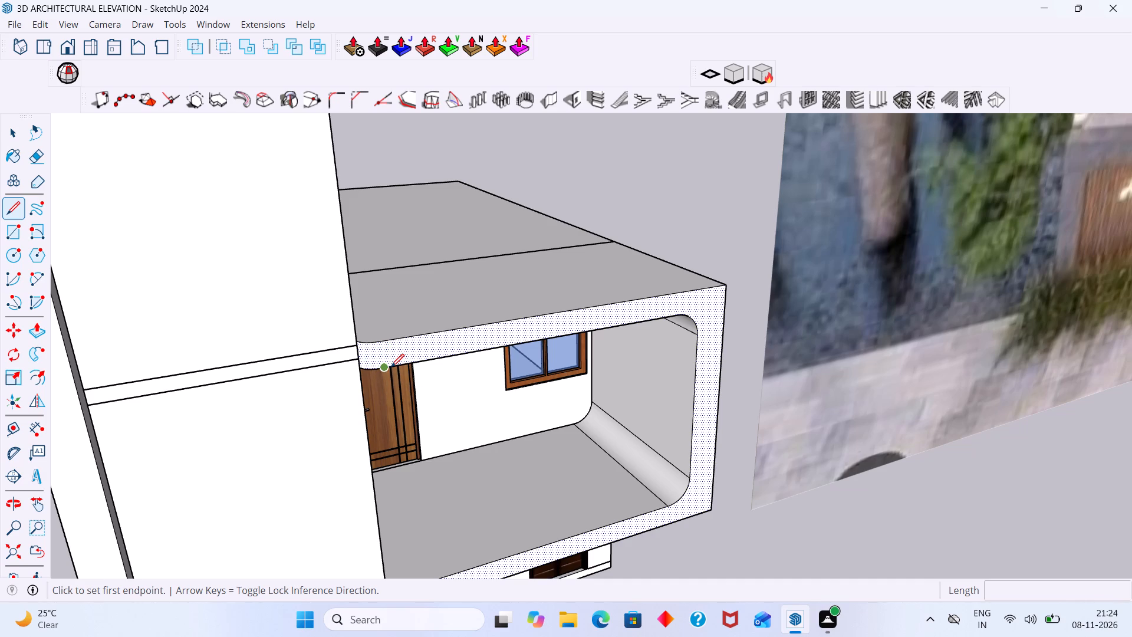
{"action": "scroll", "coordinate": [389, 367], "scroll_direction": "up", "scroll_amount": 6}
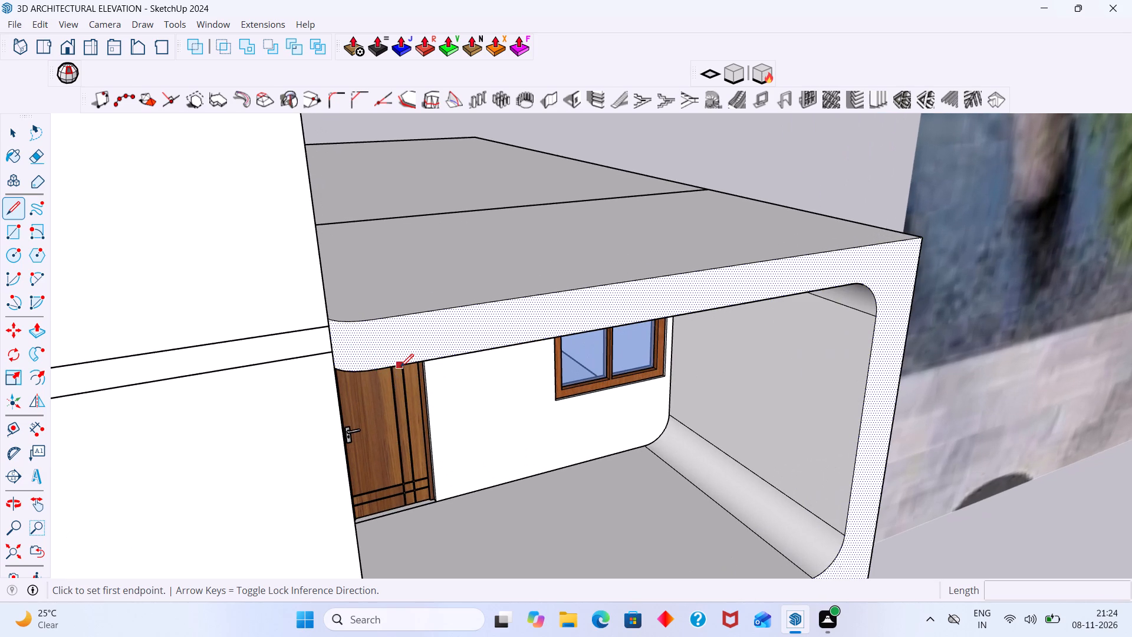
{"action": "left_click", "coordinate": [381, 367]}
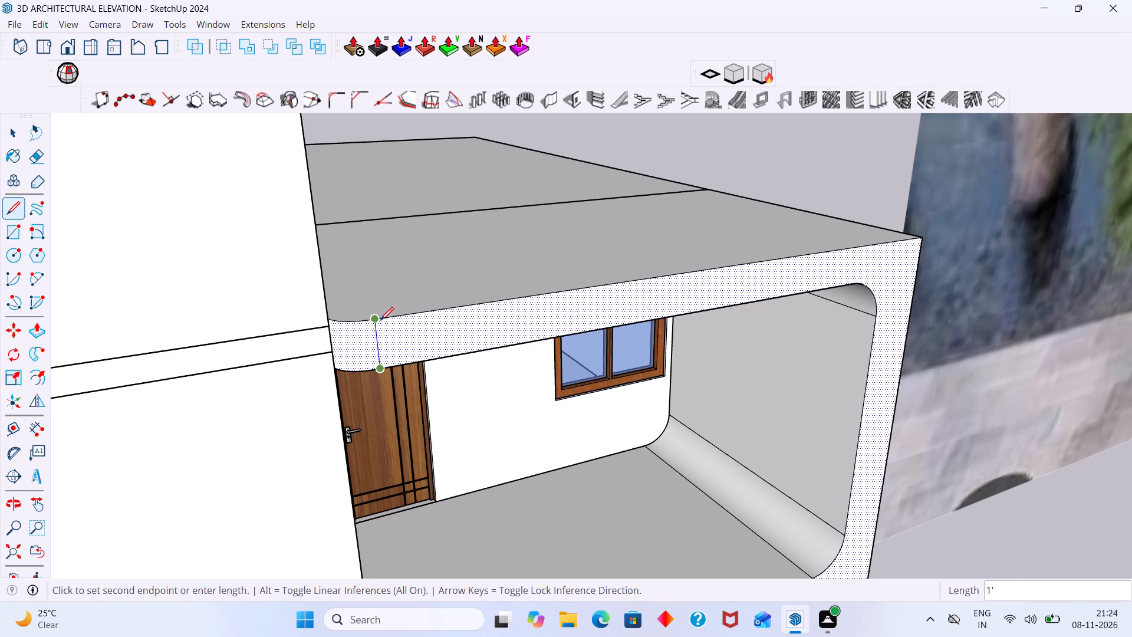
{"action": "left_click", "coordinate": [377, 319]}
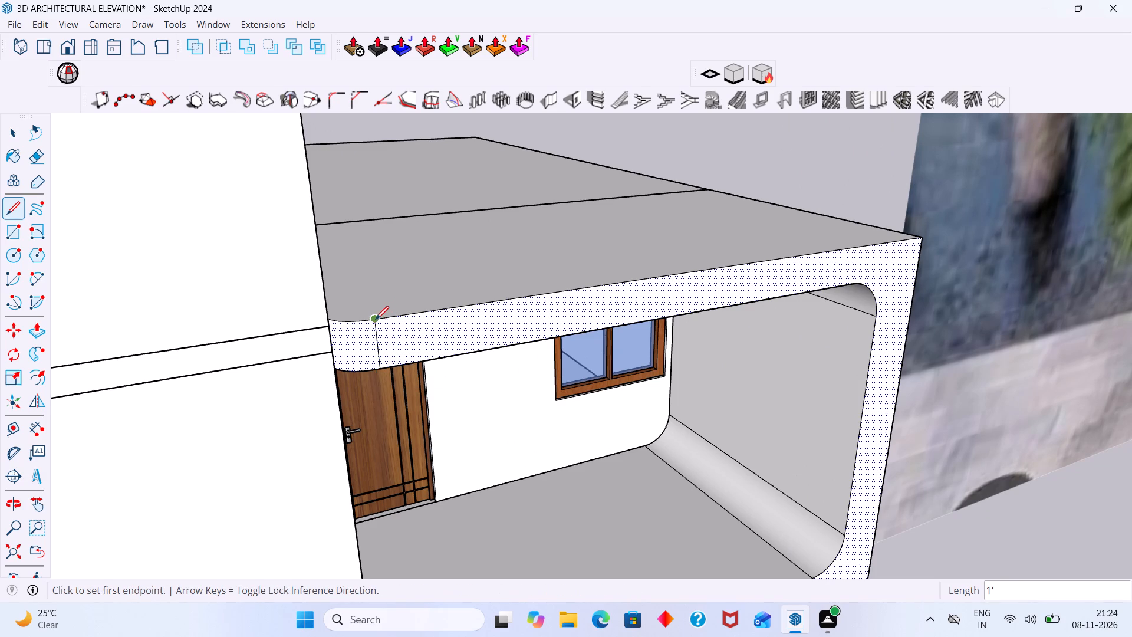
{"action": "key", "text": "space"}
{"action": "left_click", "coordinate": [367, 342]}
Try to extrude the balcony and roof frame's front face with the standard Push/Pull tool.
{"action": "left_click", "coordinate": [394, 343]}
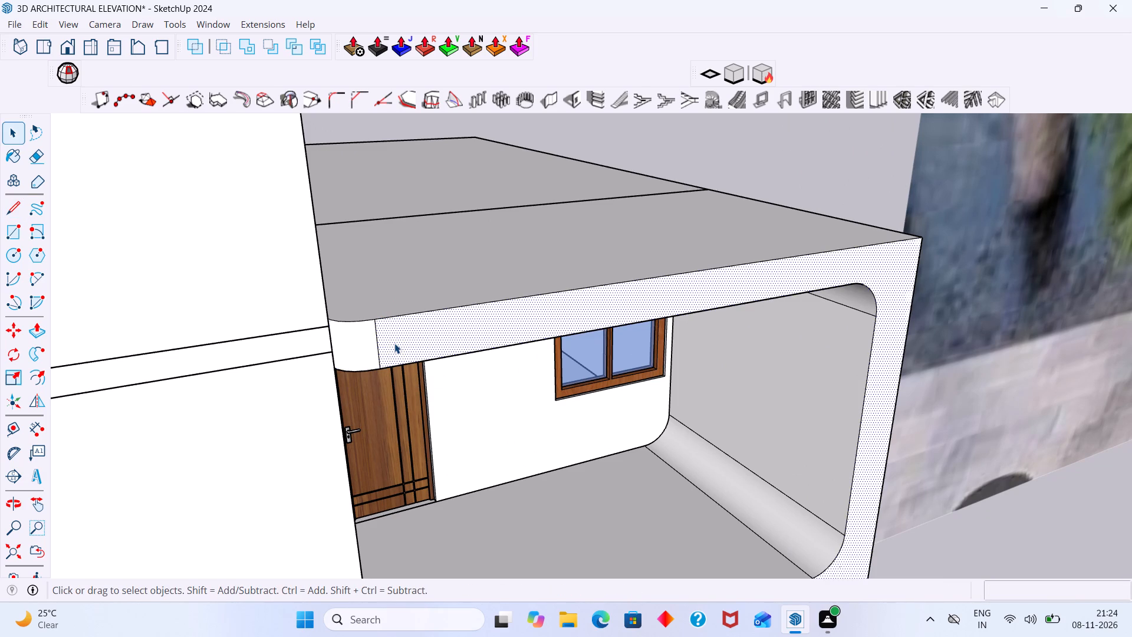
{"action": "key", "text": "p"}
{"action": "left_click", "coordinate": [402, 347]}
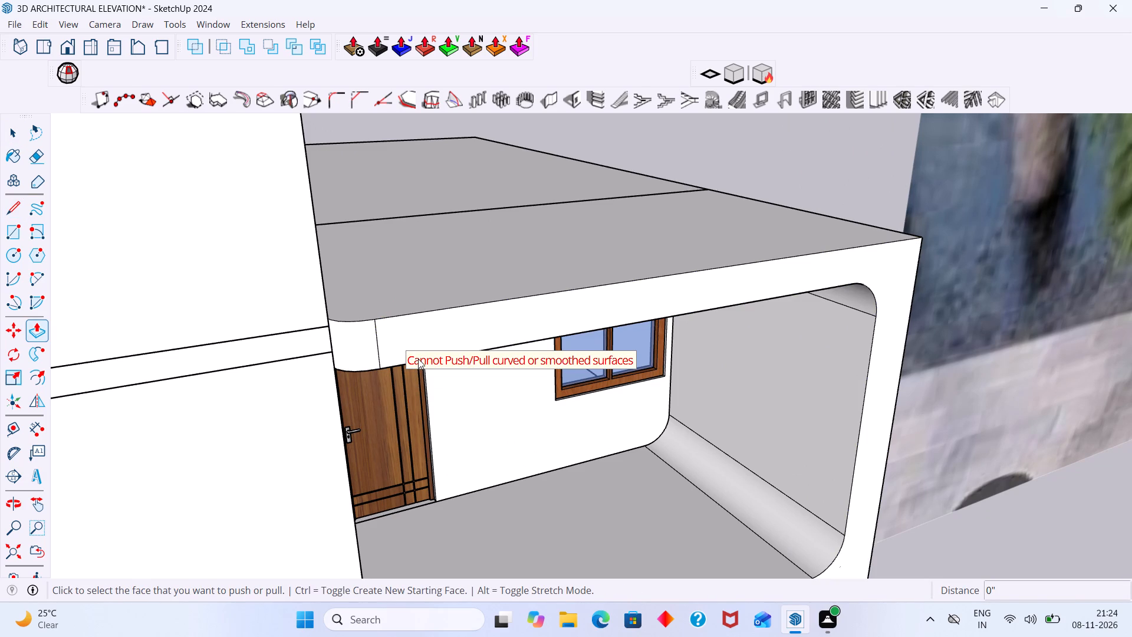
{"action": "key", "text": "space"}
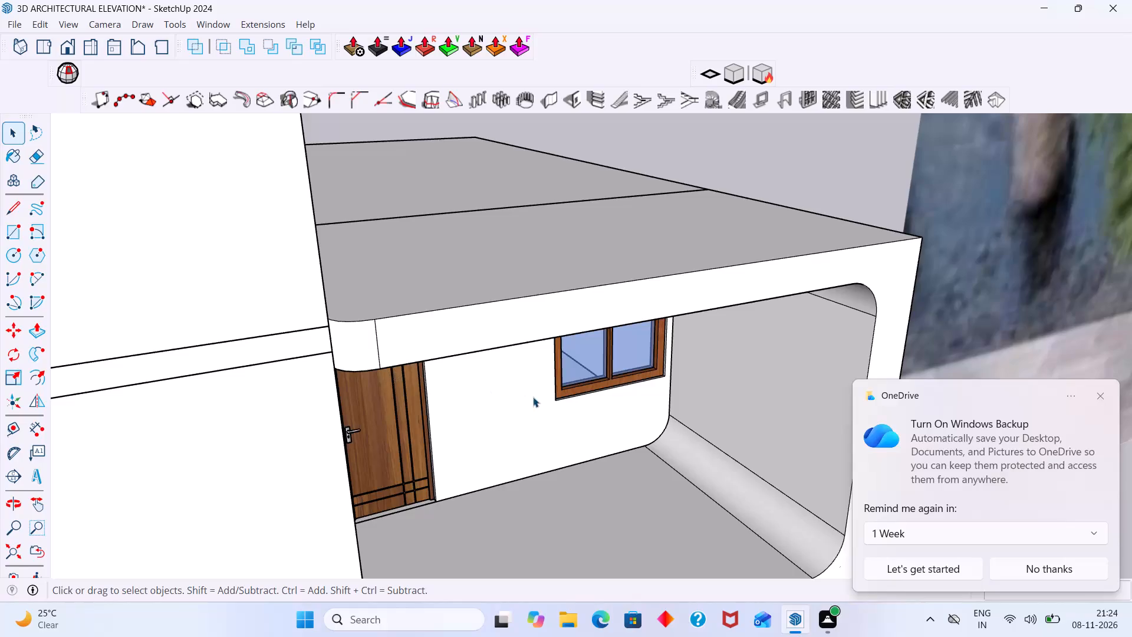
Dismiss the OneDrive backup reminder.
{"action": "left_click", "coordinate": [1105, 393]}
Extend the balcony and roof frame's front face outward about 1' 11 3/16" with Joint Push Pull.
{"action": "scroll", "coordinate": [823, 340], "scroll_direction": "down", "scroll_amount": 2}
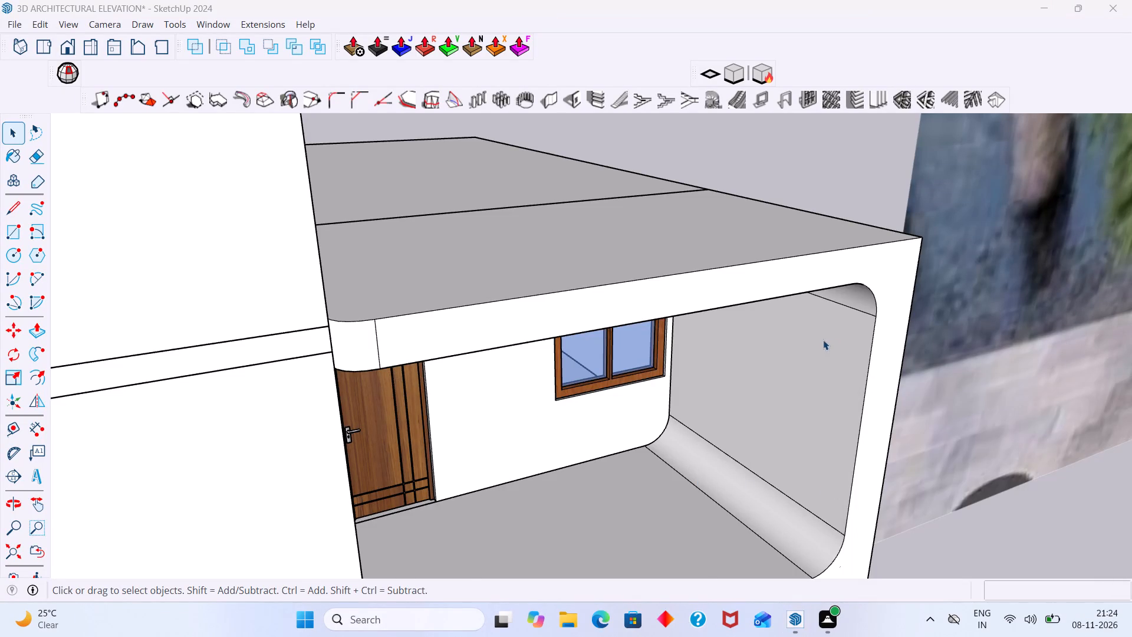
{"action": "middle_click_drag", "start_coordinate": [784, 349], "coordinate": [655, 354]}
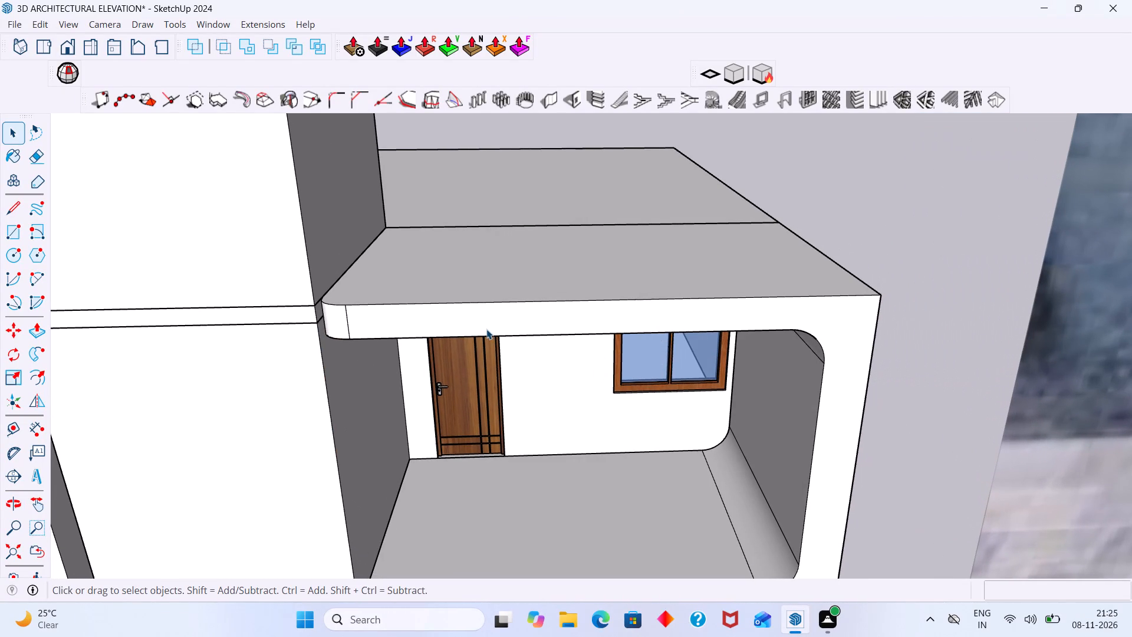
{"action": "left_click", "coordinate": [404, 50]}
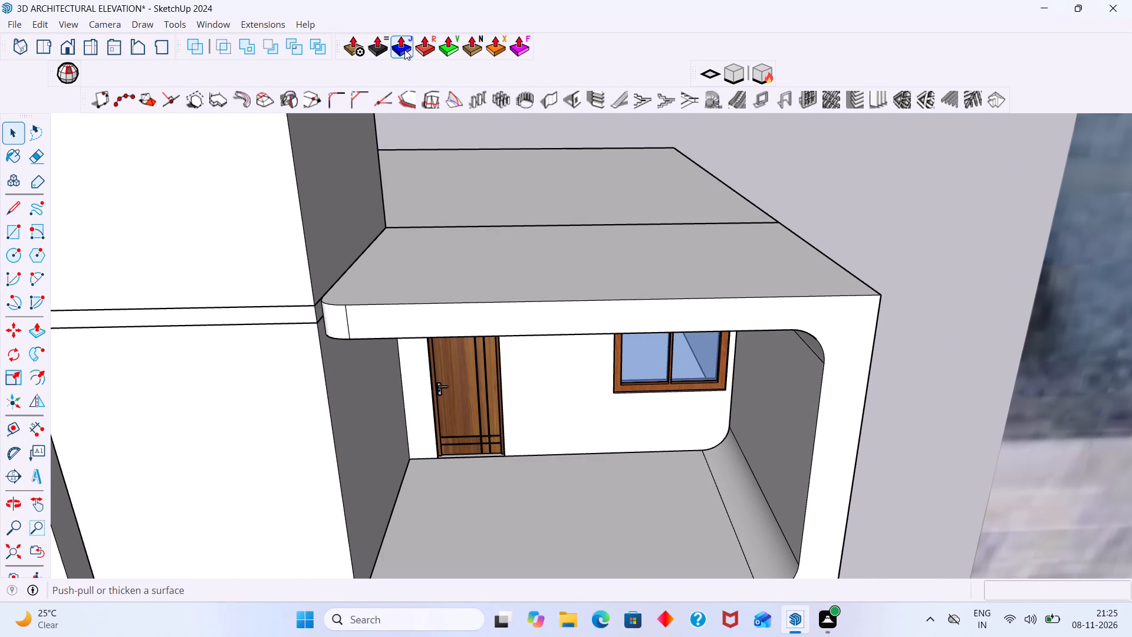
{"action": "scroll", "coordinate": [410, 323], "scroll_direction": "up", "scroll_amount": 1}
{"action": "left_click", "coordinate": [410, 323]}
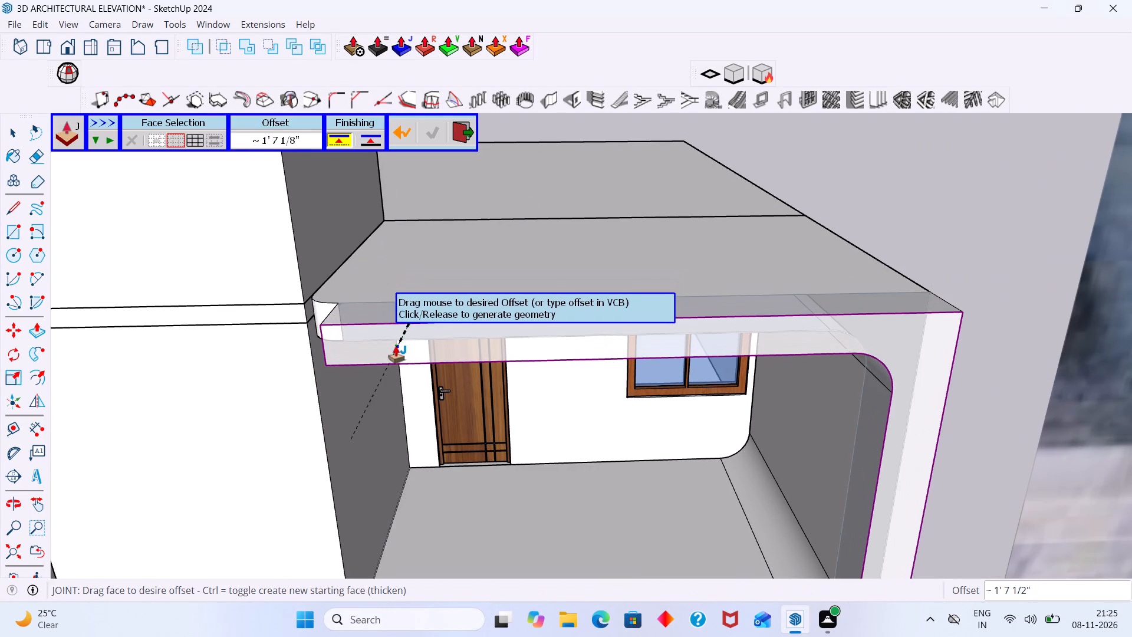
{"action": "scroll", "coordinate": [396, 346], "scroll_direction": "down", "scroll_amount": 2}
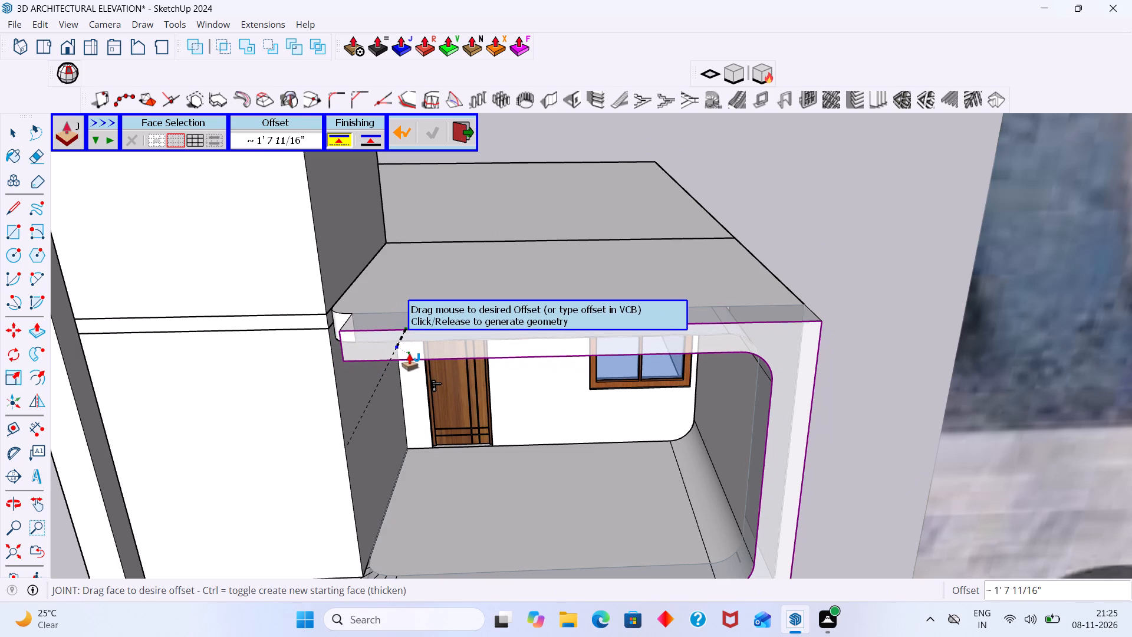
{"action": "scroll", "coordinate": [410, 354], "scroll_direction": "down", "scroll_amount": 1}
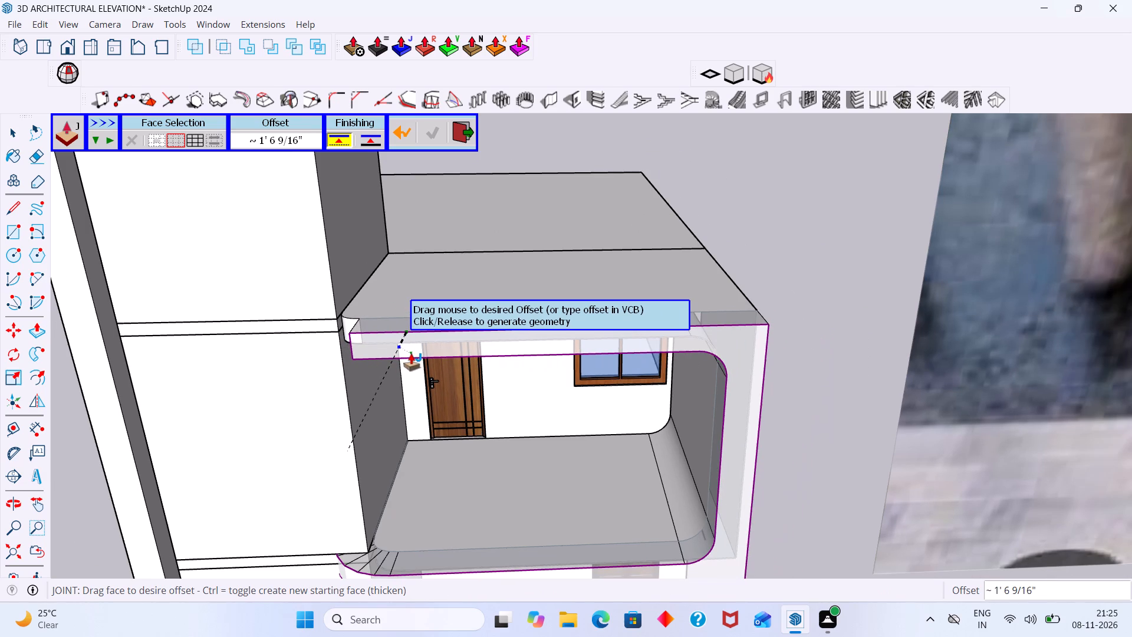
{"action": "scroll", "coordinate": [411, 354], "scroll_direction": "up", "scroll_amount": 1}
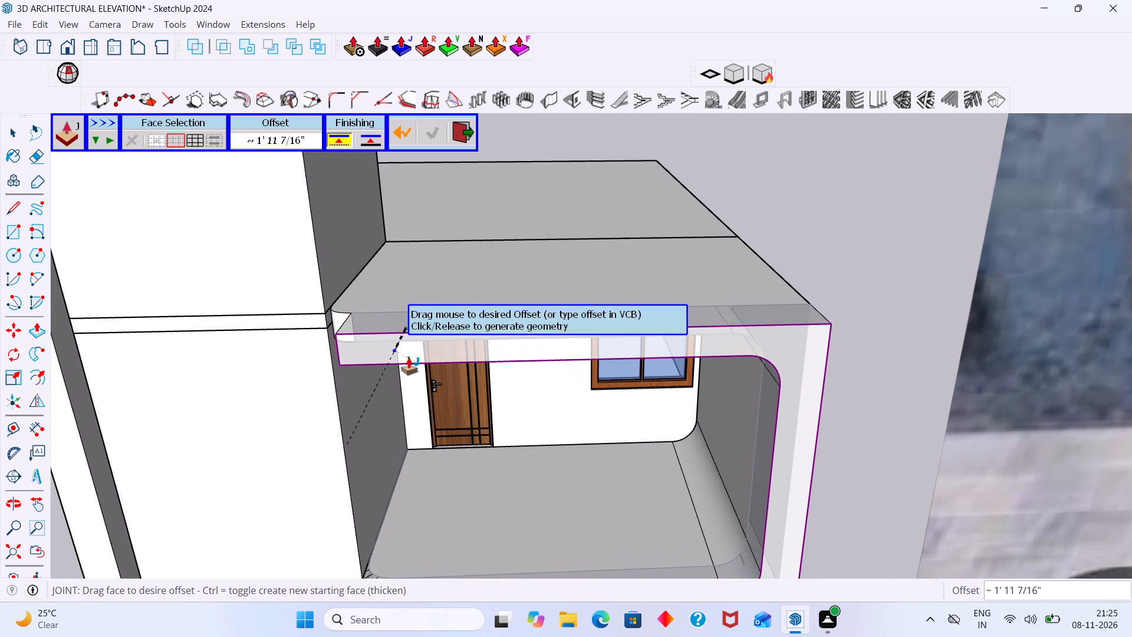
{"action": "scroll", "coordinate": [410, 358], "scroll_direction": "down", "scroll_amount": 2}
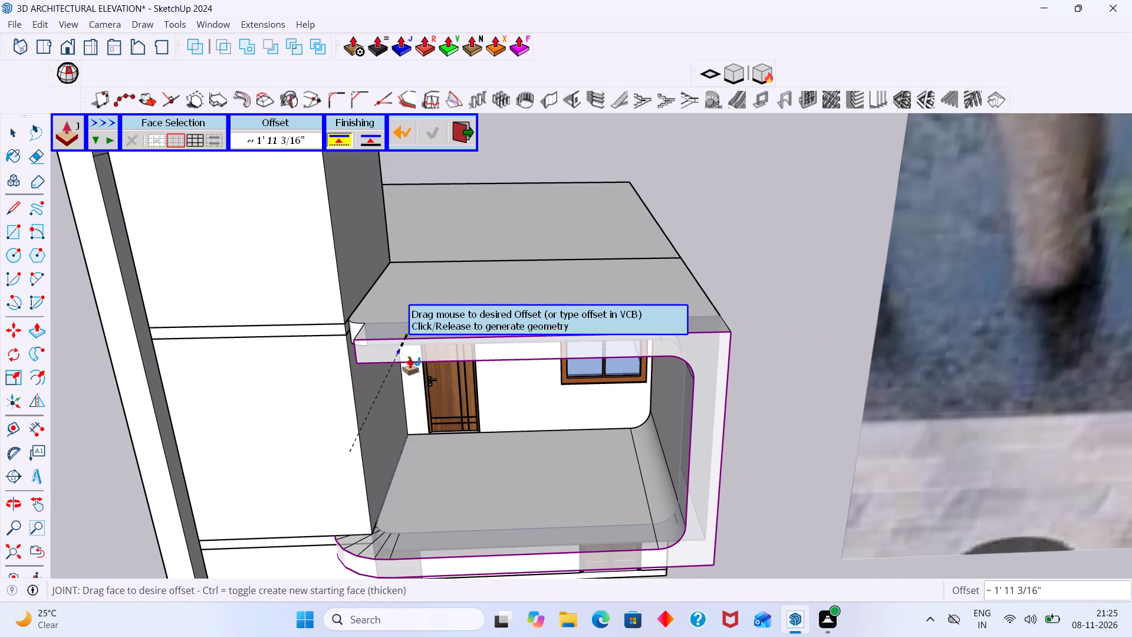
{"action": "left_click", "coordinate": [410, 358]}
{"action": "key", "text": "space"}
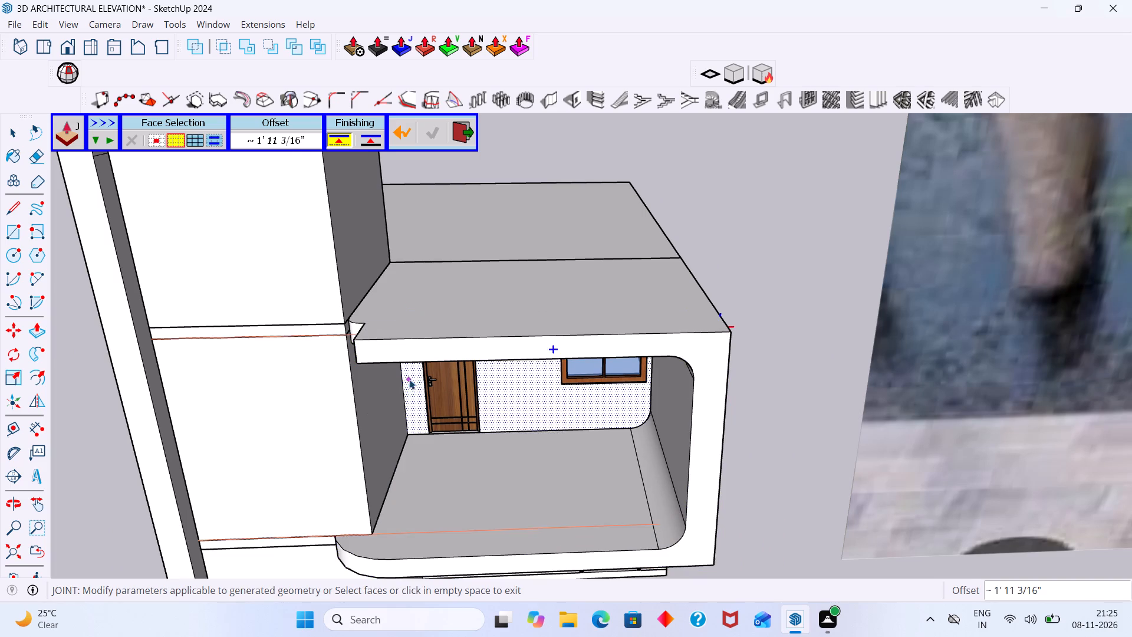
Examine the extended balcony and roof frame beside the tower, including the lower slab's rounded corner.
{"action": "middle_click_drag", "start_coordinate": [377, 534], "coordinate": [458, 543]}
{"action": "scroll", "coordinate": [457, 539], "scroll_direction": "down", "scroll_amount": 4}
{"action": "middle_click_drag", "start_coordinate": [451, 531], "coordinate": [429, 422]}
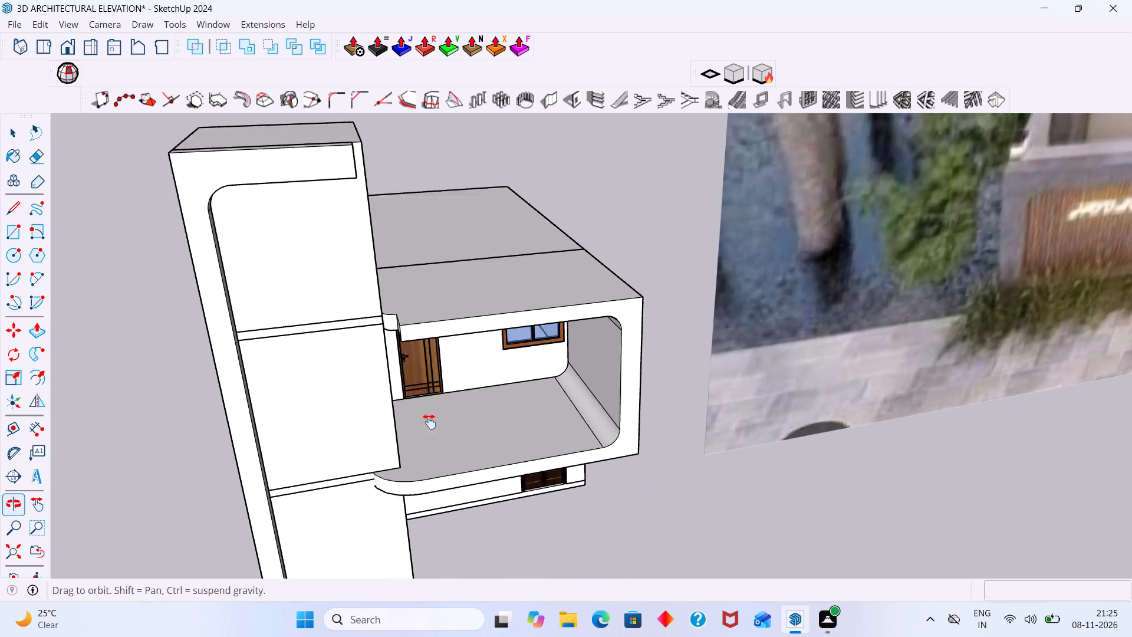
{"action": "middle_click_drag", "start_coordinate": [429, 422], "coordinate": [427, 408]}
{"action": "middle_click_drag", "start_coordinate": [403, 428], "coordinate": [403, 491]}
{"action": "scroll", "coordinate": [385, 454], "scroll_direction": "up", "scroll_amount": 6}
{"action": "middle_click_drag", "start_coordinate": [366, 452], "coordinate": [524, 416]}
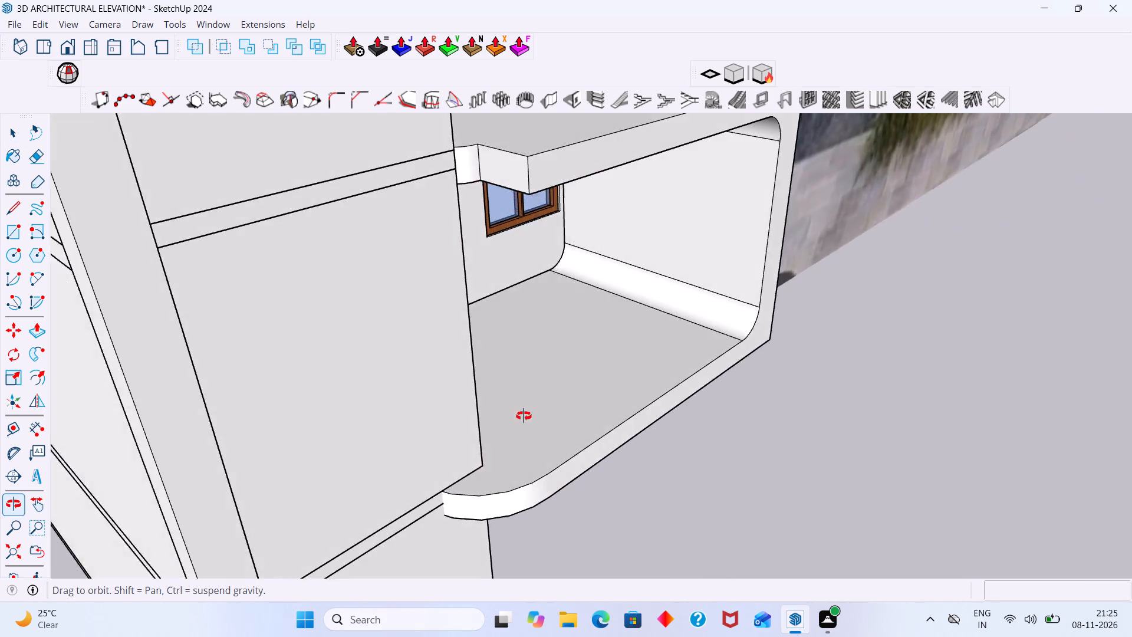
{"action": "middle_click_drag", "start_coordinate": [524, 416], "coordinate": [482, 405]}
{"action": "scroll", "coordinate": [495, 371], "scroll_direction": "down", "scroll_amount": 2}
{"action": "scroll", "coordinate": [472, 206], "scroll_direction": "down", "scroll_amount": 1}
Thicken the upper slab's curved face beside the tower outward about 1' 4 9/16" with Round Push Pull, using 6 segments.
{"action": "middle_click_drag", "start_coordinate": [468, 209], "coordinate": [471, 361], "text": "shift"}
{"action": "scroll", "coordinate": [470, 346], "scroll_direction": "up", "scroll_amount": 8}
{"action": "middle_click_drag", "start_coordinate": [478, 364], "coordinate": [419, 362]}
{"action": "scroll", "coordinate": [438, 323], "scroll_direction": "up", "scroll_amount": 2}
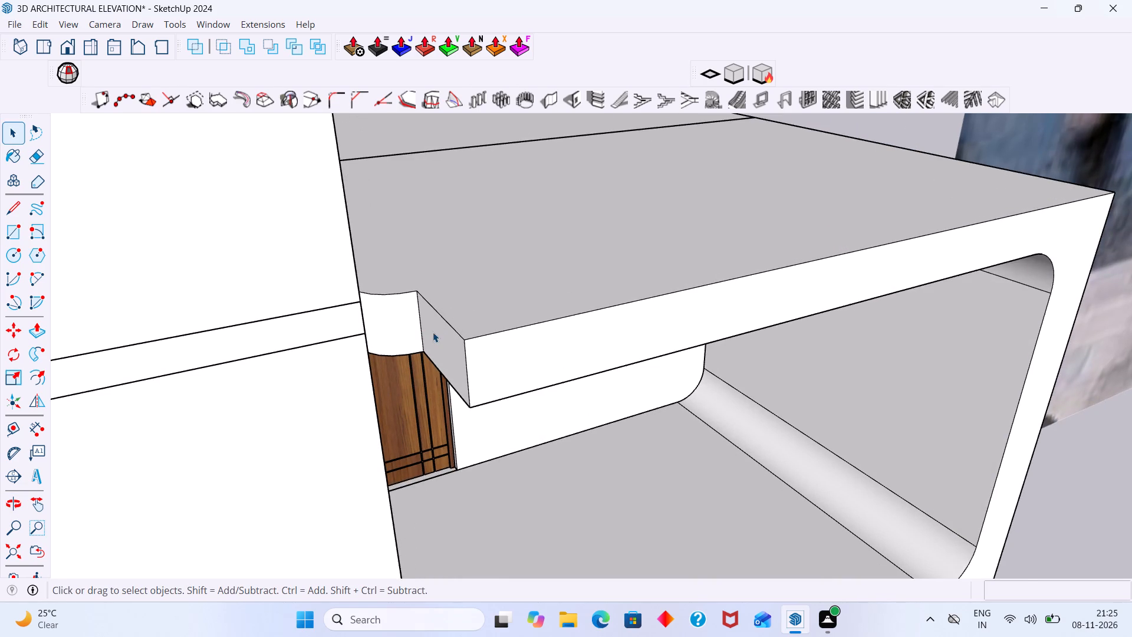
{"action": "scroll", "coordinate": [432, 332], "scroll_direction": "up", "scroll_amount": 1}
{"action": "middle_click_drag", "start_coordinate": [442, 334], "coordinate": [576, 345]}
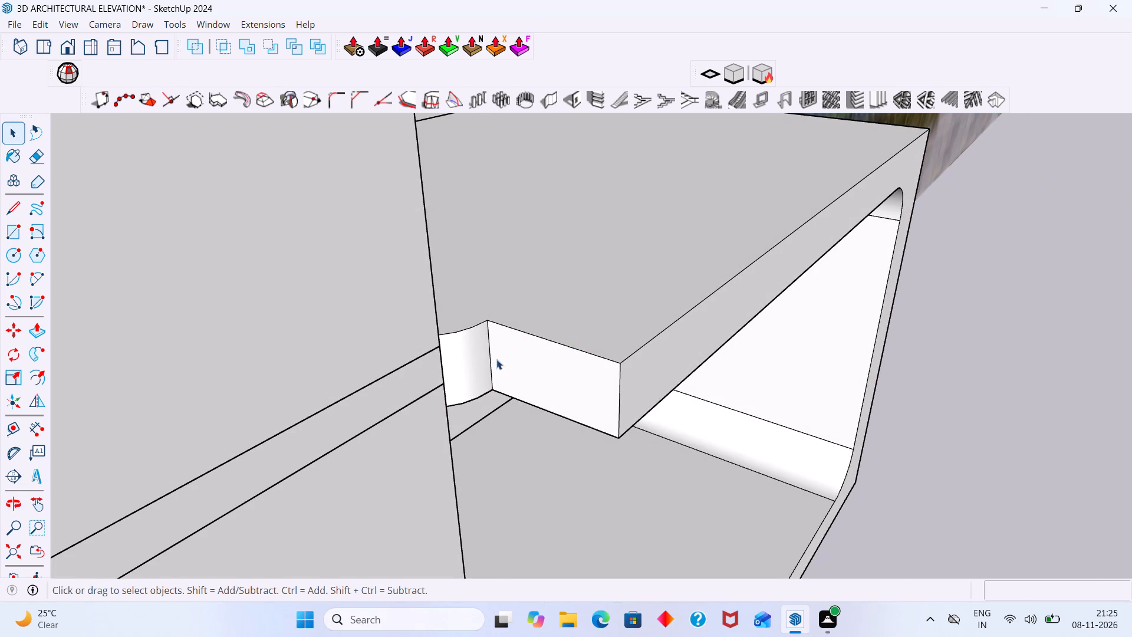
{"action": "left_click", "coordinate": [473, 356]}
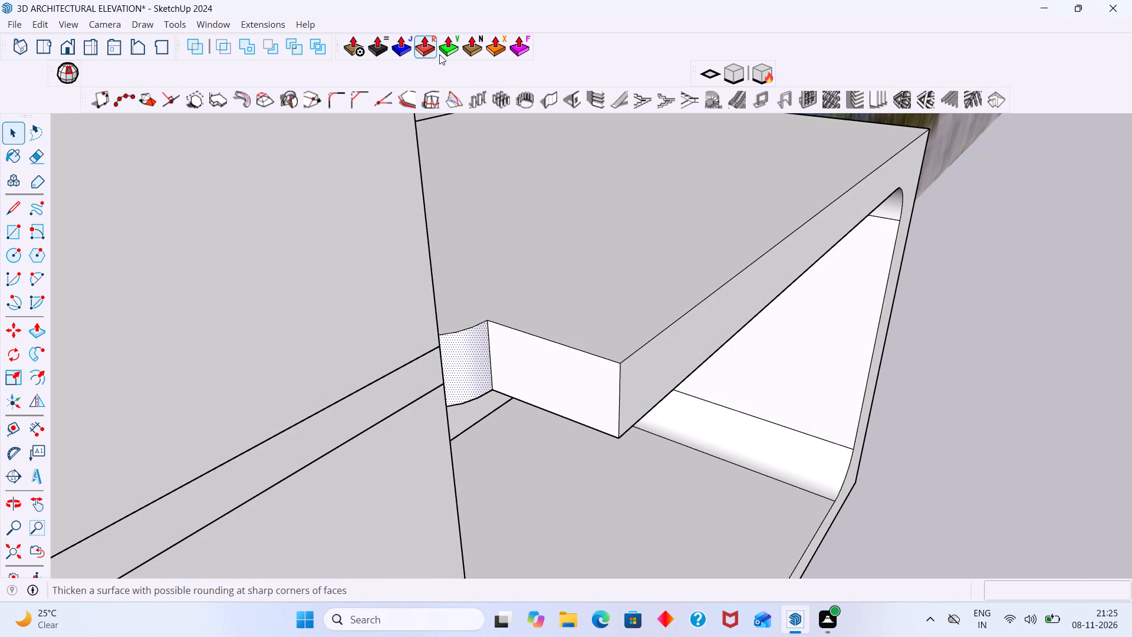
{"action": "left_click", "coordinate": [421, 57]}
{"action": "left_click", "coordinate": [452, 353]}
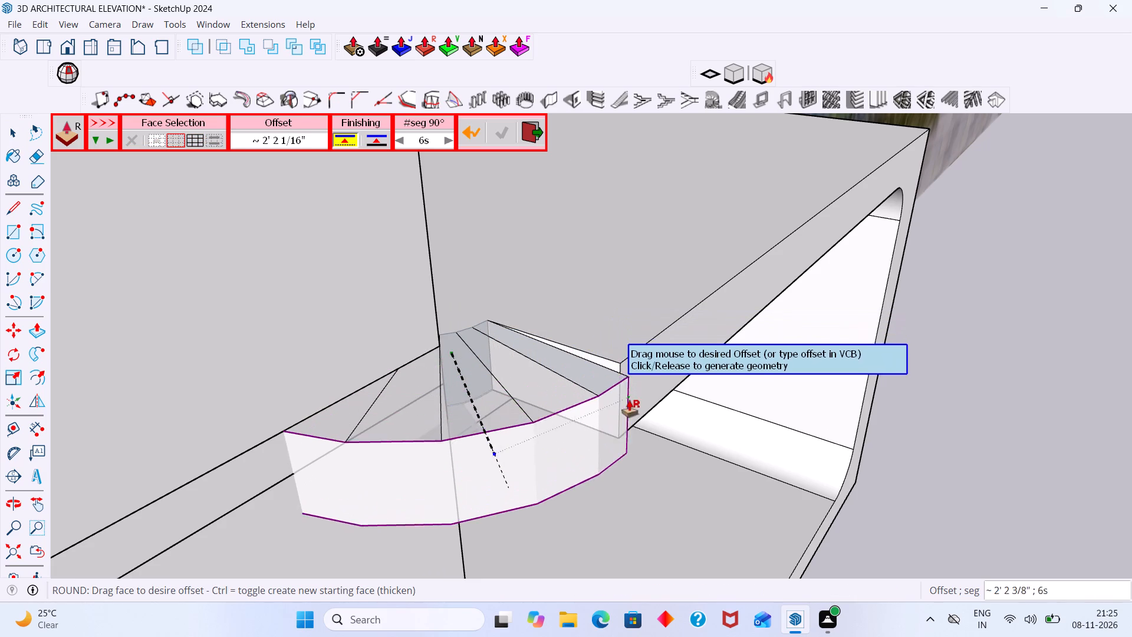
{"action": "middle_click_drag", "start_coordinate": [618, 363], "coordinate": [492, 373]}
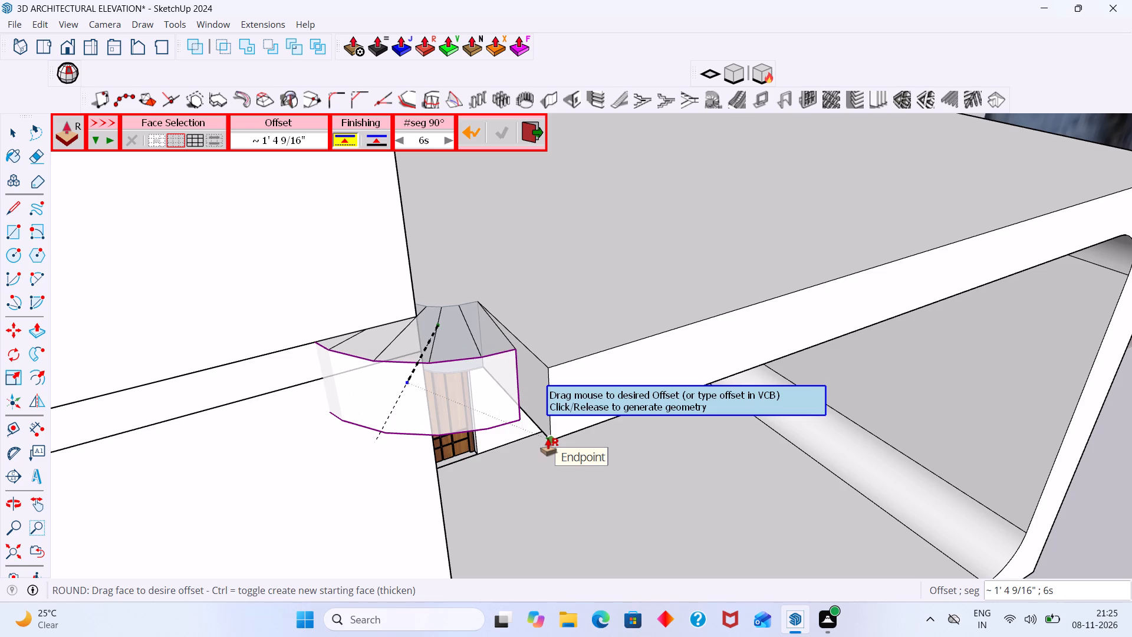
{"action": "left_click", "coordinate": [548, 439]}
Offset the narrow side face between the thickened curve and the slab's front about 2 1/8" with Round Push Pull.
{"action": "middle_click_drag", "start_coordinate": [535, 384], "coordinate": [432, 370]}
{"action": "scroll", "coordinate": [457, 337], "scroll_direction": "up", "scroll_amount": 4}
{"action": "middle_click_drag", "start_coordinate": [470, 330], "coordinate": [408, 330]}
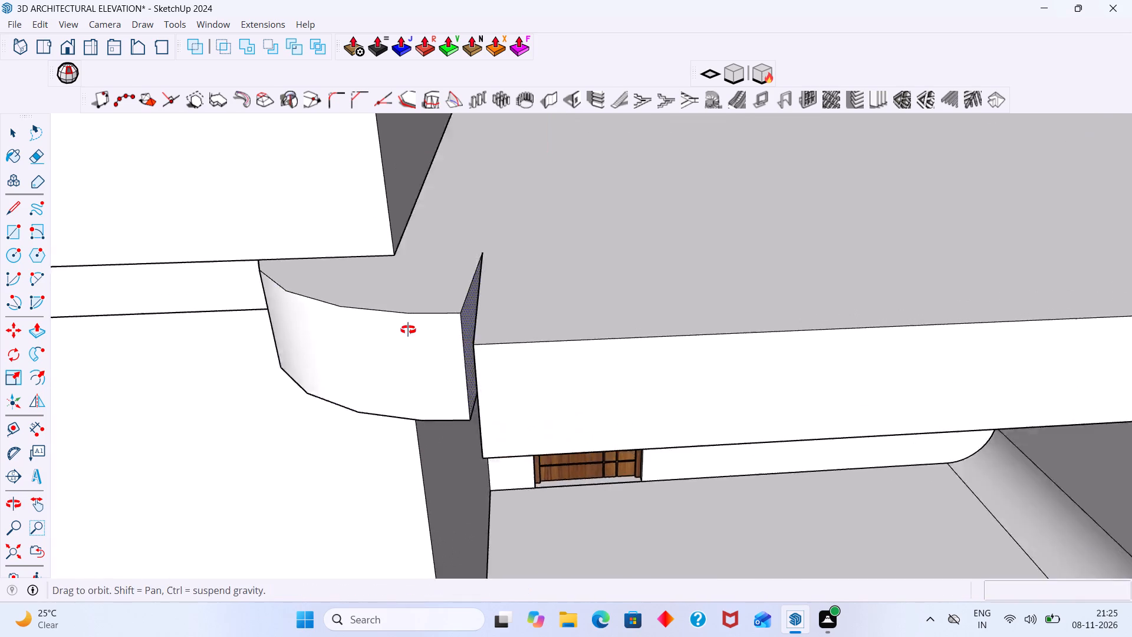
{"action": "middle_click_drag", "start_coordinate": [408, 330], "coordinate": [400, 329]}
{"action": "scroll", "coordinate": [449, 318], "scroll_direction": "up", "scroll_amount": 3}
{"action": "left_click", "coordinate": [473, 300]}
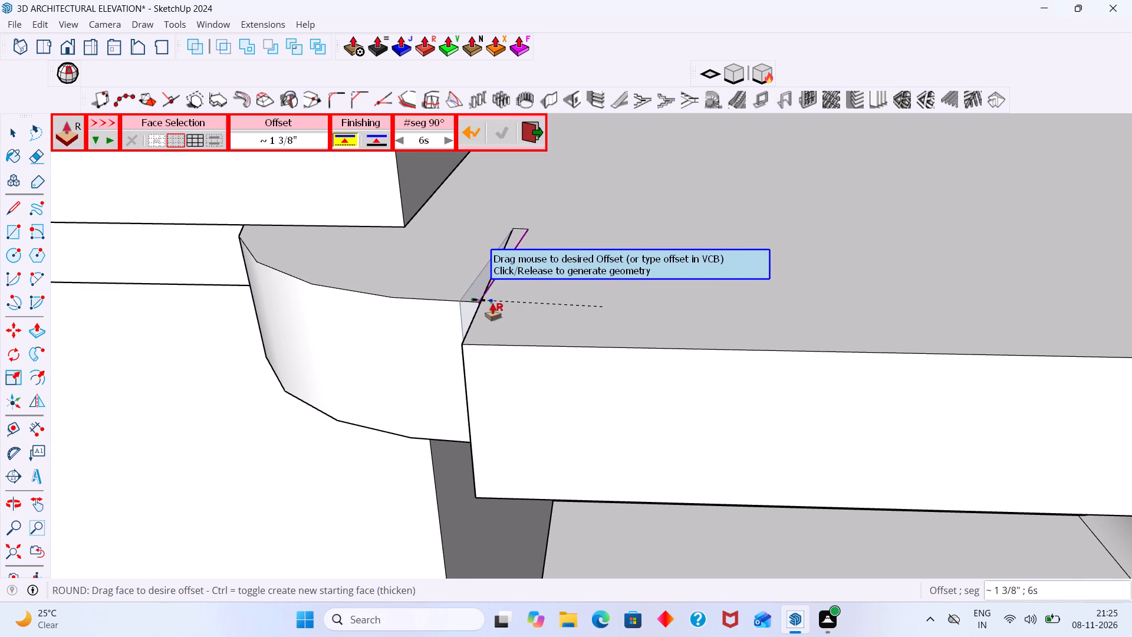
{"action": "left_click", "coordinate": [460, 340]}
{"action": "middle_click_drag", "start_coordinate": [525, 344], "coordinate": [569, 412]}
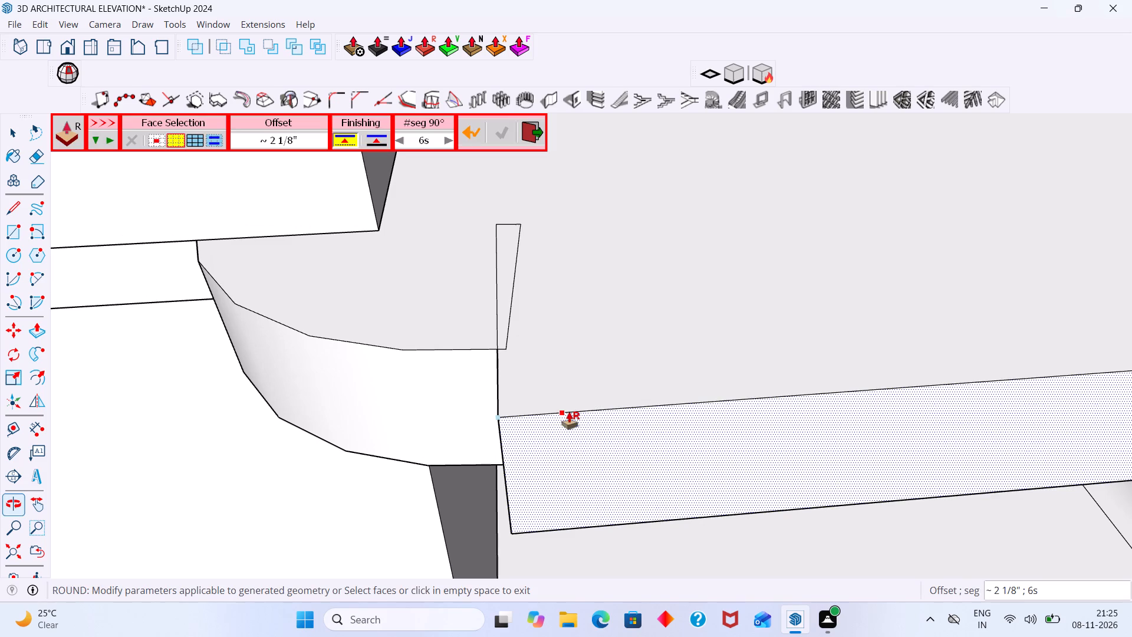
{"action": "key", "text": "space"}
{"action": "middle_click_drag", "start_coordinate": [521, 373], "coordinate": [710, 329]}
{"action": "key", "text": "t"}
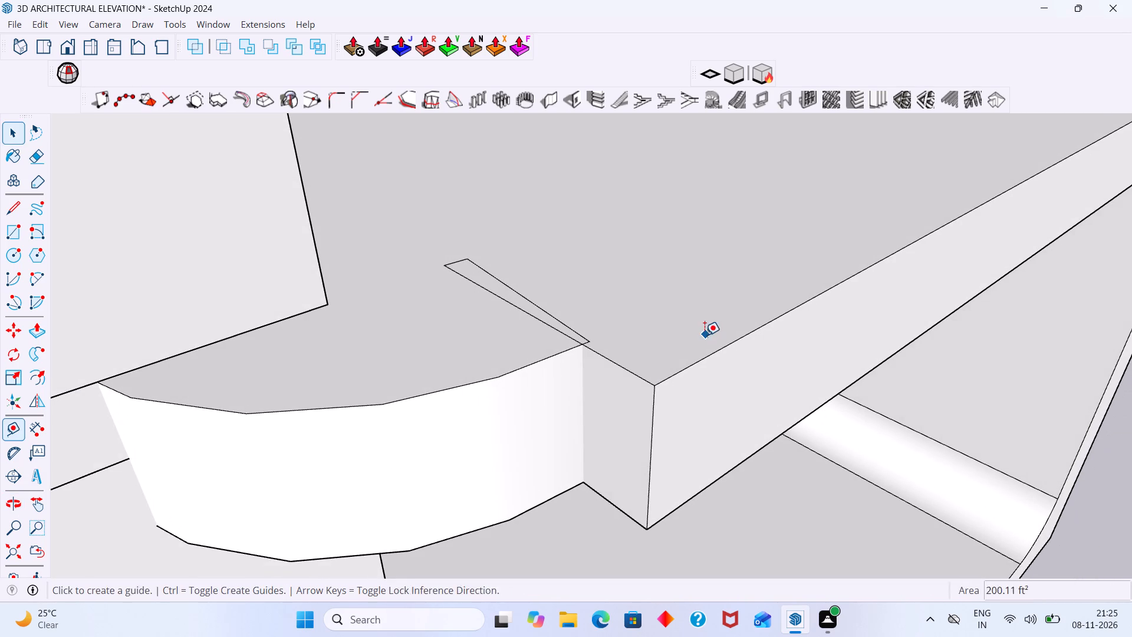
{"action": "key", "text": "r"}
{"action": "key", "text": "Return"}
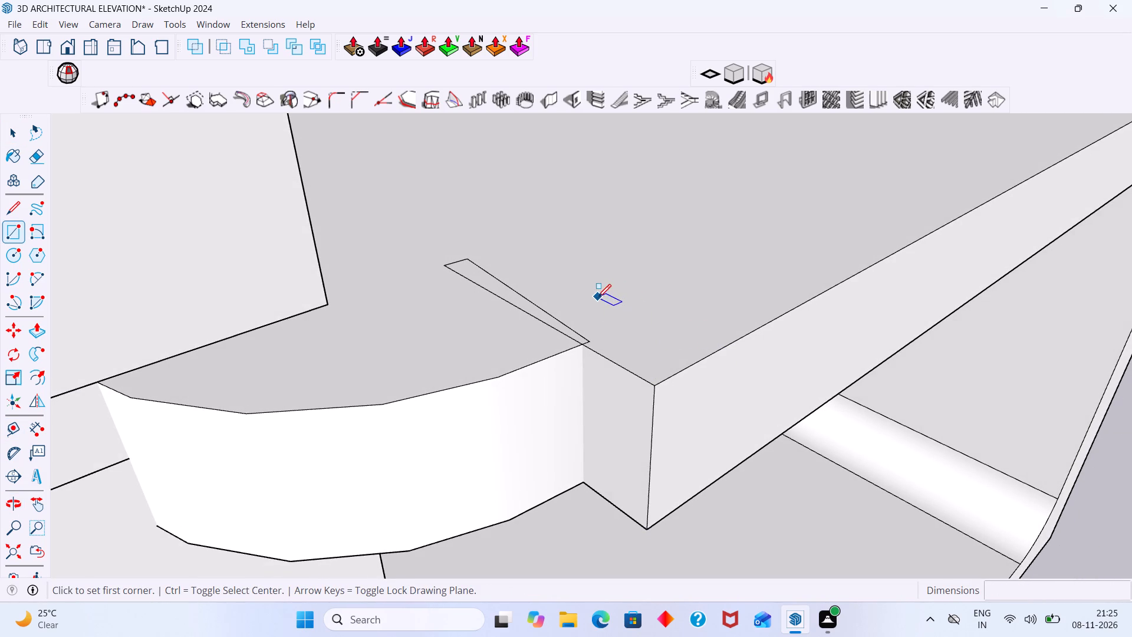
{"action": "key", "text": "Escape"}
Erase the leftover sliver's edges on the upper slab's top face beside the rounded corner.
{"action": "key", "text": "e"}
{"action": "left_click_drag", "start_coordinate": [581, 294], "coordinate": [551, 326]}
{"action": "scroll", "coordinate": [568, 311], "scroll_direction": "up", "scroll_amount": 1}
{"action": "middle_click_drag", "start_coordinate": [568, 310], "coordinate": [530, 313]}
{"action": "scroll", "coordinate": [604, 356], "scroll_direction": "up", "scroll_amount": 4}
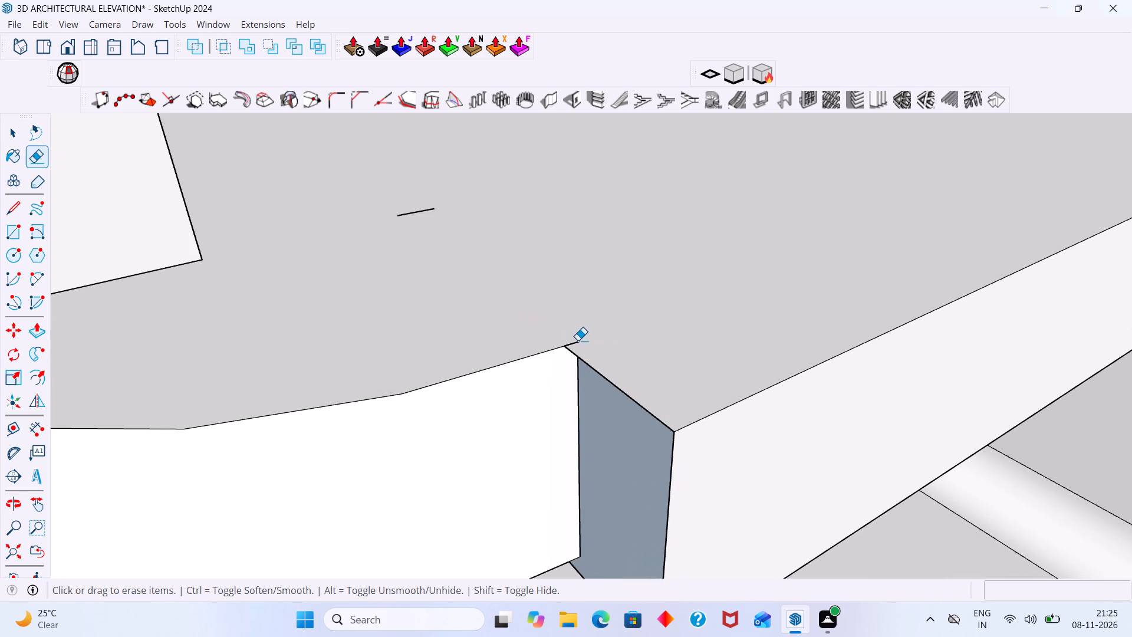
{"action": "left_click", "coordinate": [574, 343]}
{"action": "scroll", "coordinate": [570, 339], "scroll_direction": "down", "scroll_amount": 5}
{"action": "middle_click_drag", "start_coordinate": [567, 322], "coordinate": [548, 292]}
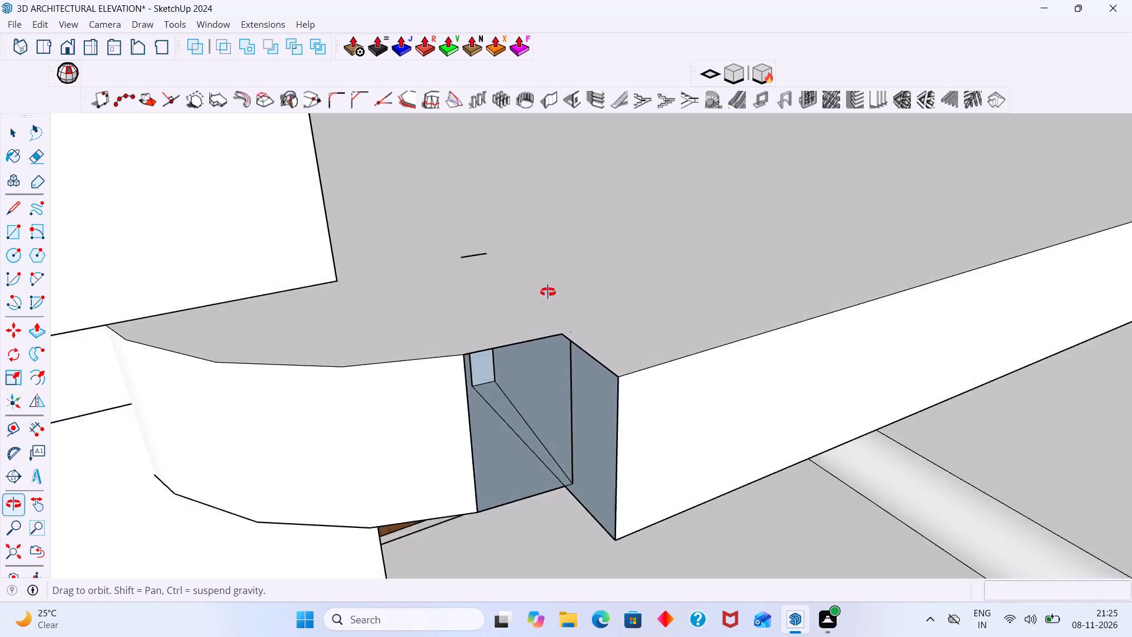
{"action": "middle_click_drag", "start_coordinate": [548, 292], "coordinate": [571, 269]}
{"action": "left_click", "coordinate": [458, 270]}
{"action": "scroll", "coordinate": [468, 274], "scroll_direction": "down", "scroll_amount": 2}
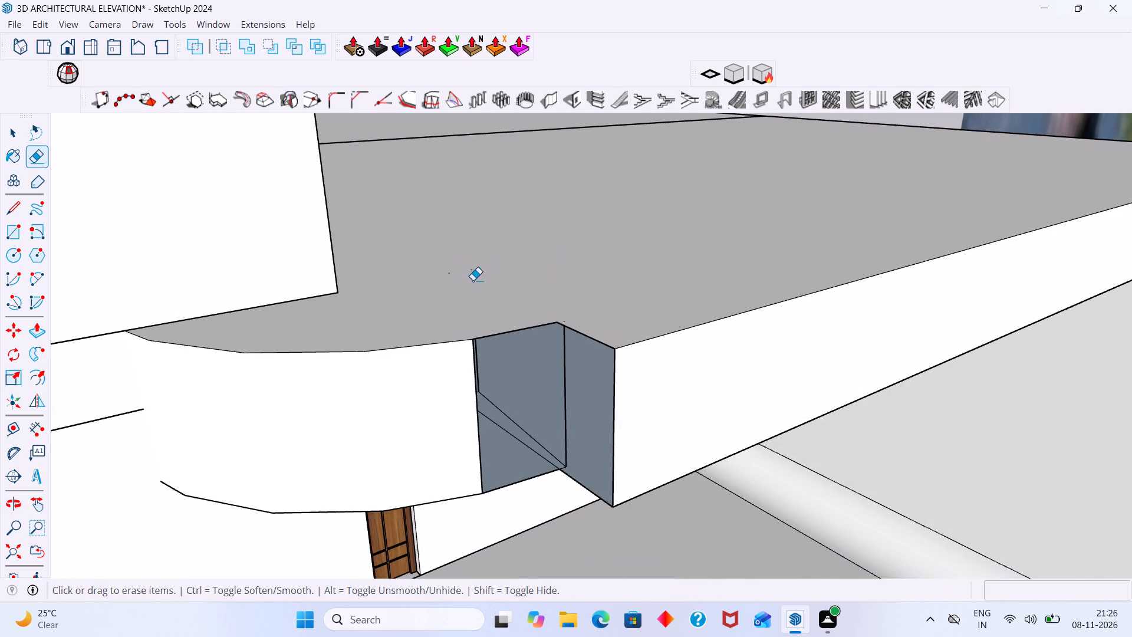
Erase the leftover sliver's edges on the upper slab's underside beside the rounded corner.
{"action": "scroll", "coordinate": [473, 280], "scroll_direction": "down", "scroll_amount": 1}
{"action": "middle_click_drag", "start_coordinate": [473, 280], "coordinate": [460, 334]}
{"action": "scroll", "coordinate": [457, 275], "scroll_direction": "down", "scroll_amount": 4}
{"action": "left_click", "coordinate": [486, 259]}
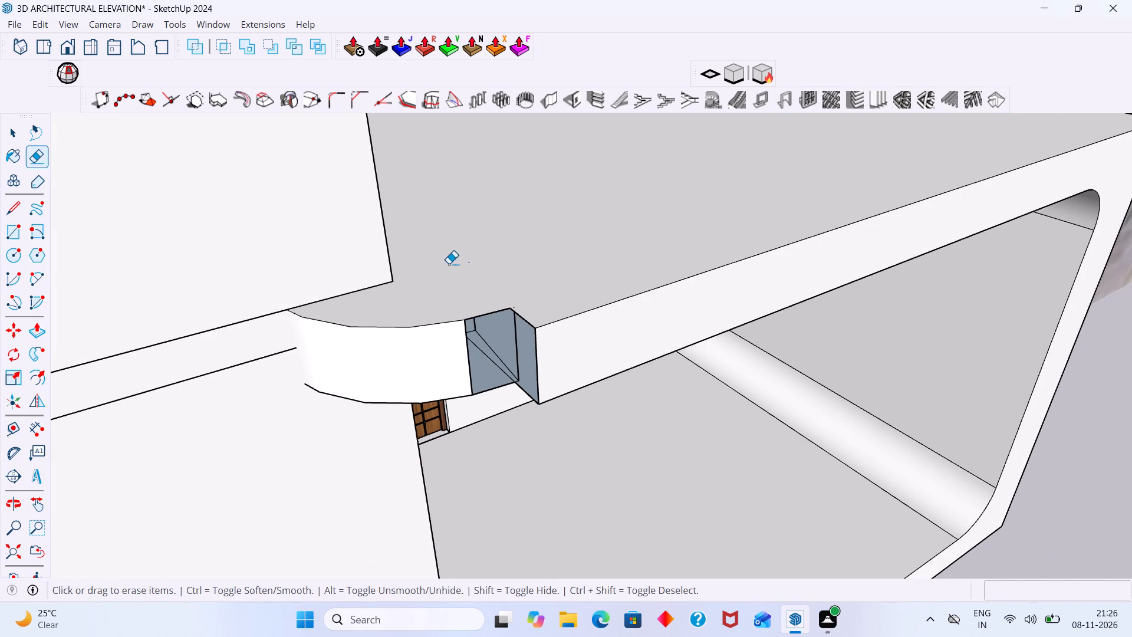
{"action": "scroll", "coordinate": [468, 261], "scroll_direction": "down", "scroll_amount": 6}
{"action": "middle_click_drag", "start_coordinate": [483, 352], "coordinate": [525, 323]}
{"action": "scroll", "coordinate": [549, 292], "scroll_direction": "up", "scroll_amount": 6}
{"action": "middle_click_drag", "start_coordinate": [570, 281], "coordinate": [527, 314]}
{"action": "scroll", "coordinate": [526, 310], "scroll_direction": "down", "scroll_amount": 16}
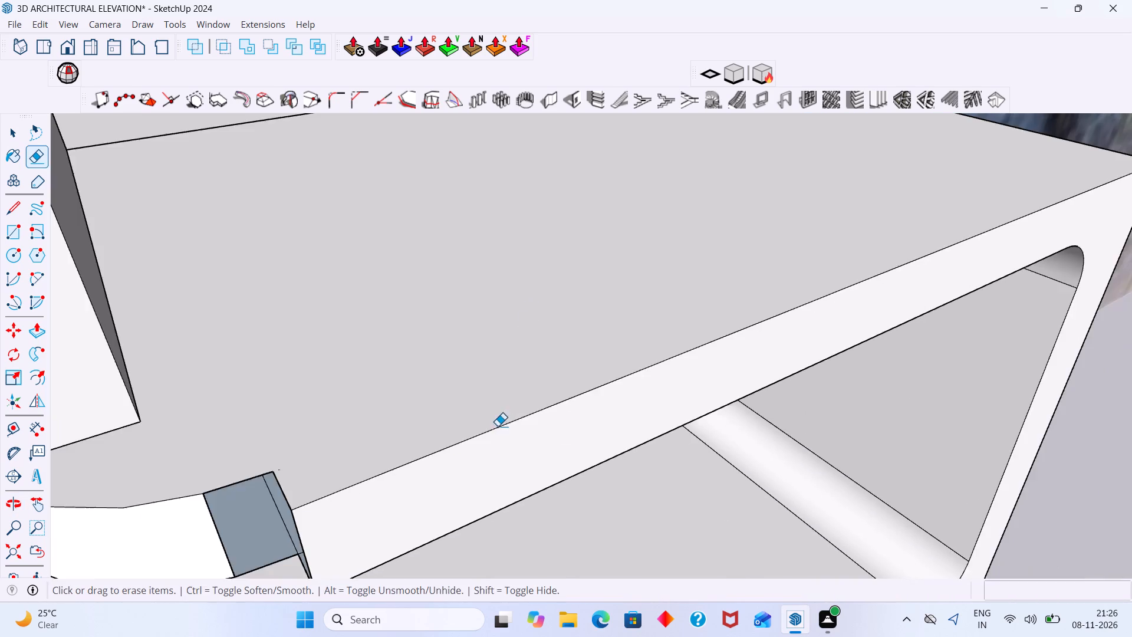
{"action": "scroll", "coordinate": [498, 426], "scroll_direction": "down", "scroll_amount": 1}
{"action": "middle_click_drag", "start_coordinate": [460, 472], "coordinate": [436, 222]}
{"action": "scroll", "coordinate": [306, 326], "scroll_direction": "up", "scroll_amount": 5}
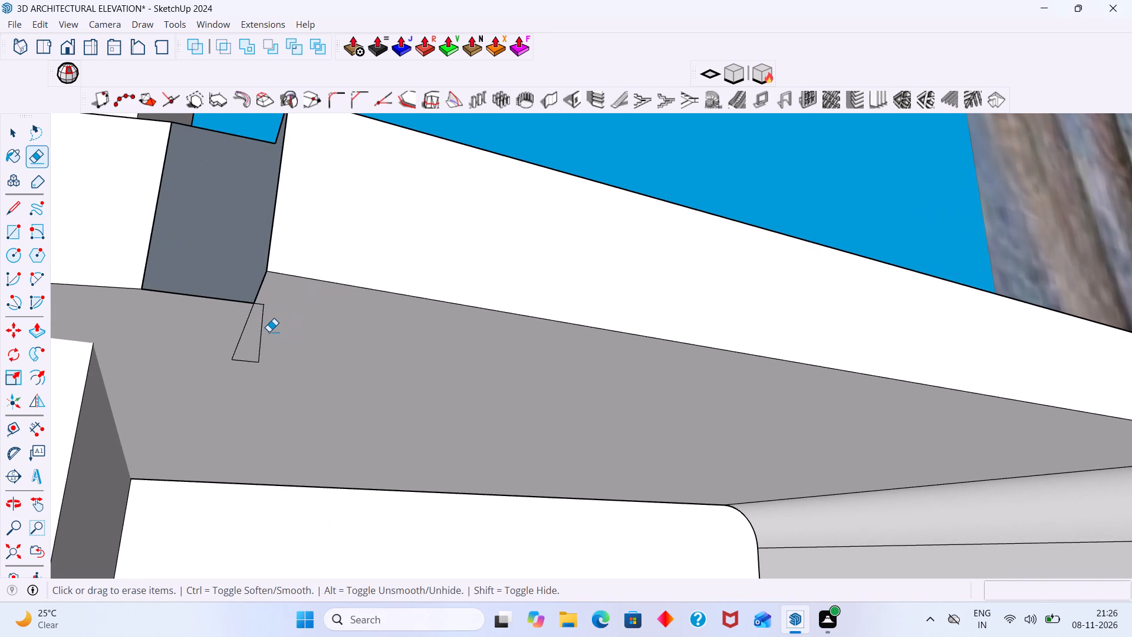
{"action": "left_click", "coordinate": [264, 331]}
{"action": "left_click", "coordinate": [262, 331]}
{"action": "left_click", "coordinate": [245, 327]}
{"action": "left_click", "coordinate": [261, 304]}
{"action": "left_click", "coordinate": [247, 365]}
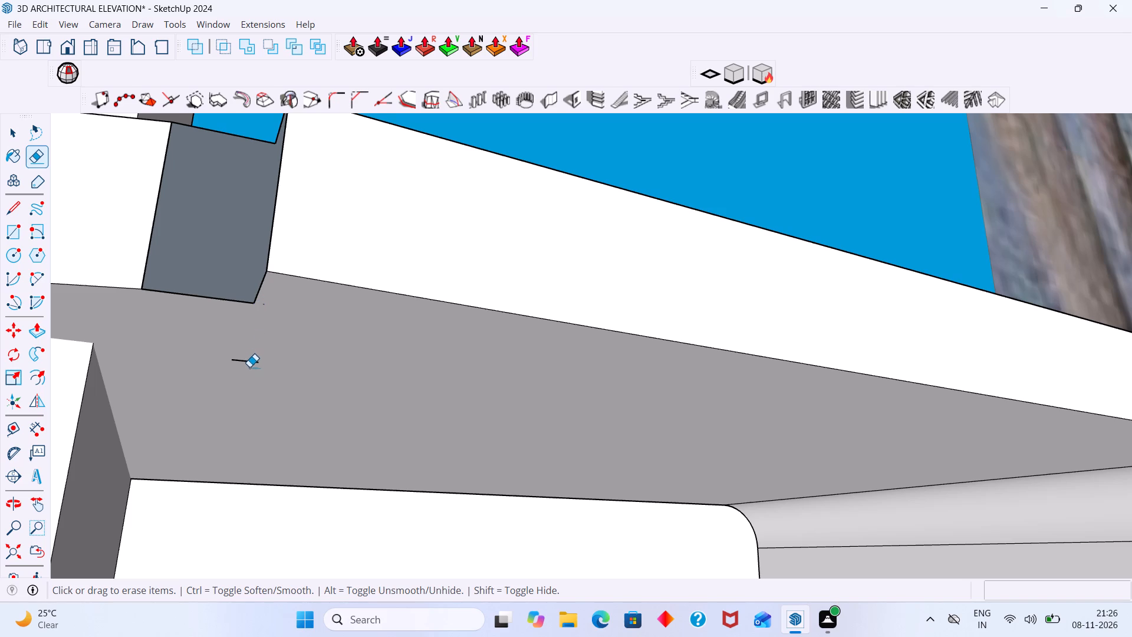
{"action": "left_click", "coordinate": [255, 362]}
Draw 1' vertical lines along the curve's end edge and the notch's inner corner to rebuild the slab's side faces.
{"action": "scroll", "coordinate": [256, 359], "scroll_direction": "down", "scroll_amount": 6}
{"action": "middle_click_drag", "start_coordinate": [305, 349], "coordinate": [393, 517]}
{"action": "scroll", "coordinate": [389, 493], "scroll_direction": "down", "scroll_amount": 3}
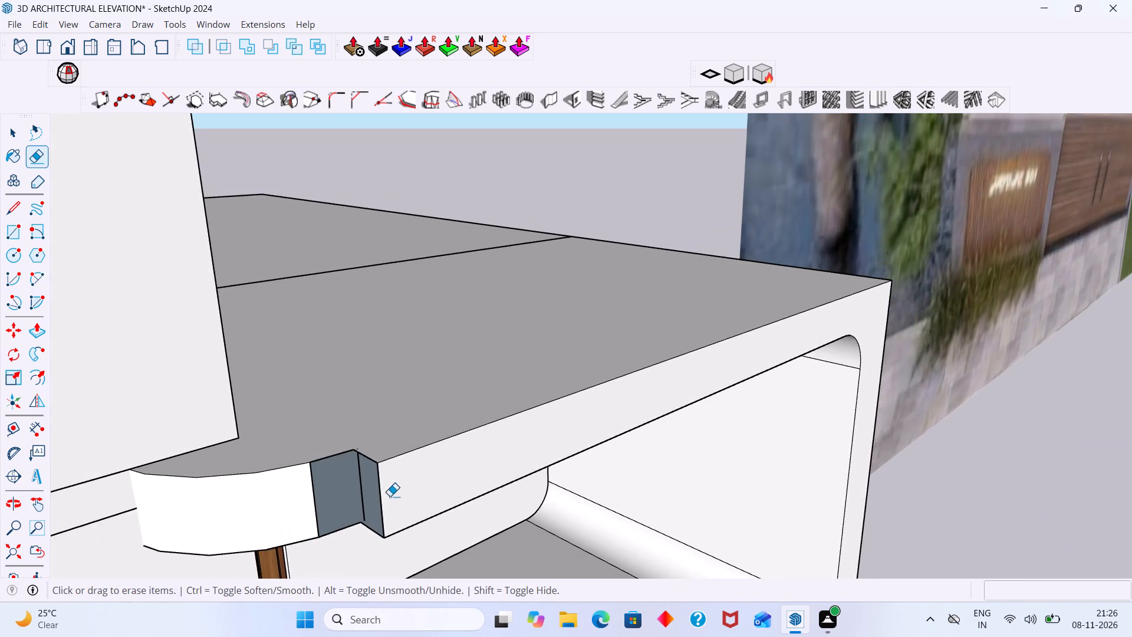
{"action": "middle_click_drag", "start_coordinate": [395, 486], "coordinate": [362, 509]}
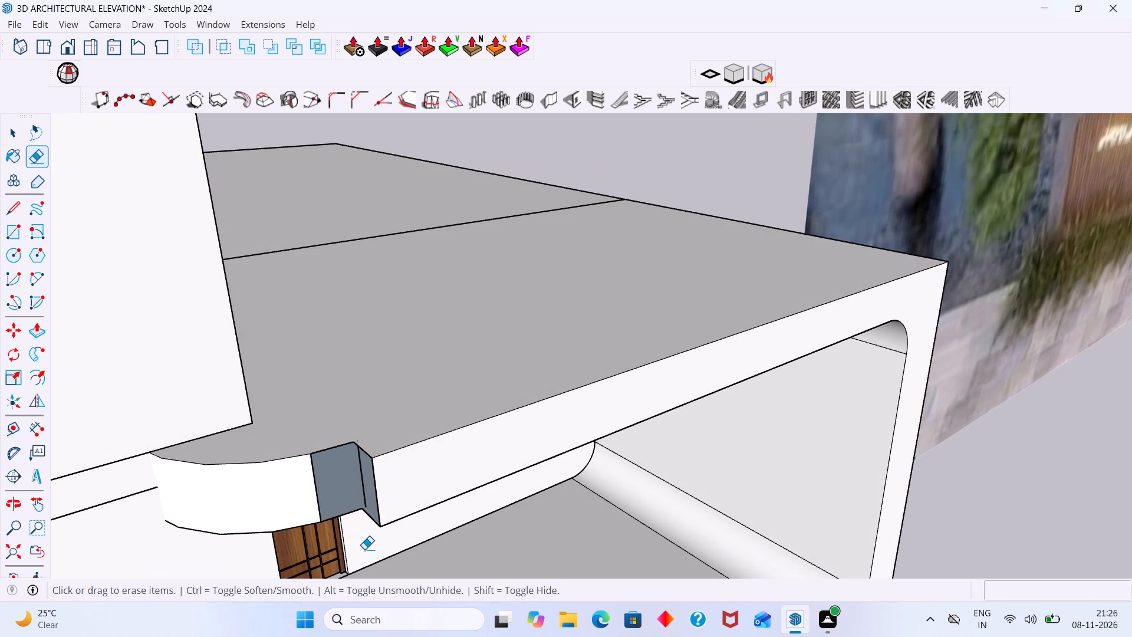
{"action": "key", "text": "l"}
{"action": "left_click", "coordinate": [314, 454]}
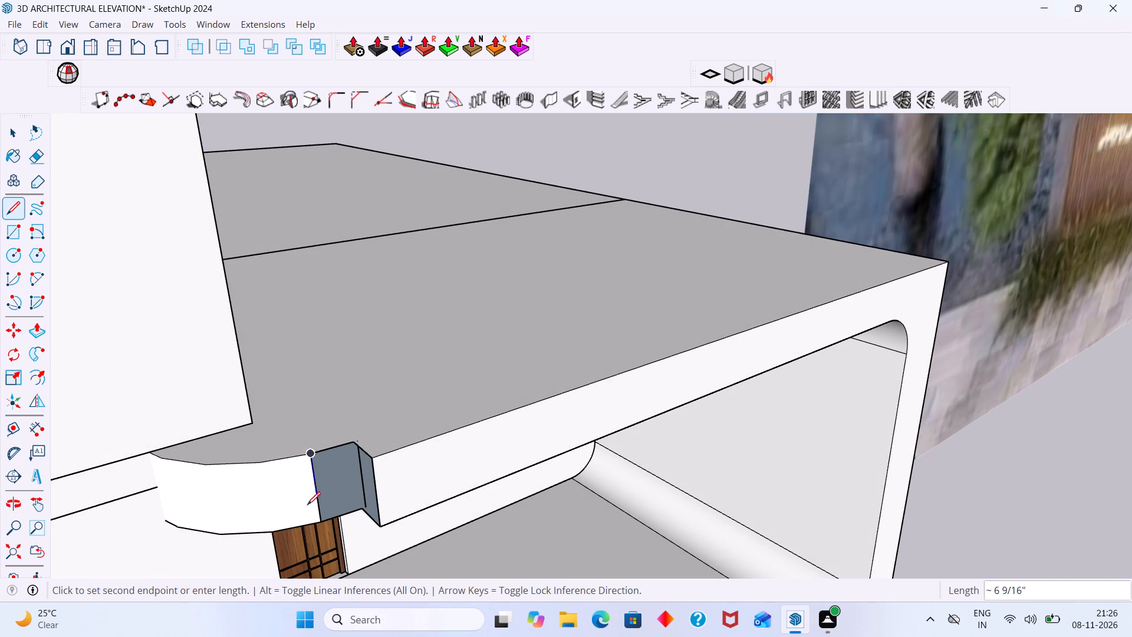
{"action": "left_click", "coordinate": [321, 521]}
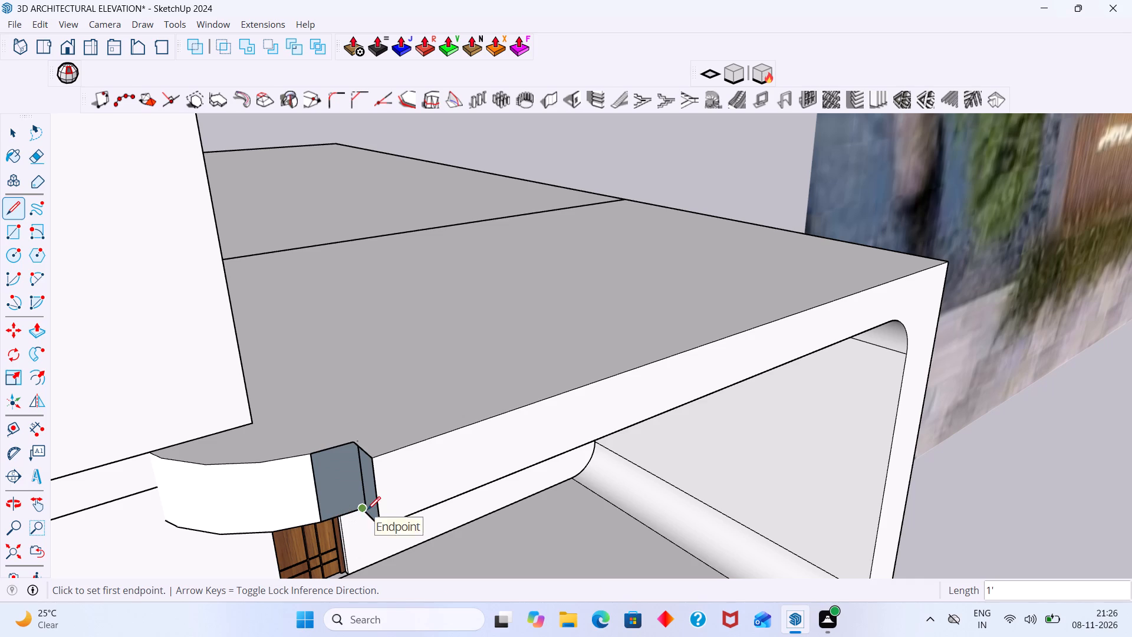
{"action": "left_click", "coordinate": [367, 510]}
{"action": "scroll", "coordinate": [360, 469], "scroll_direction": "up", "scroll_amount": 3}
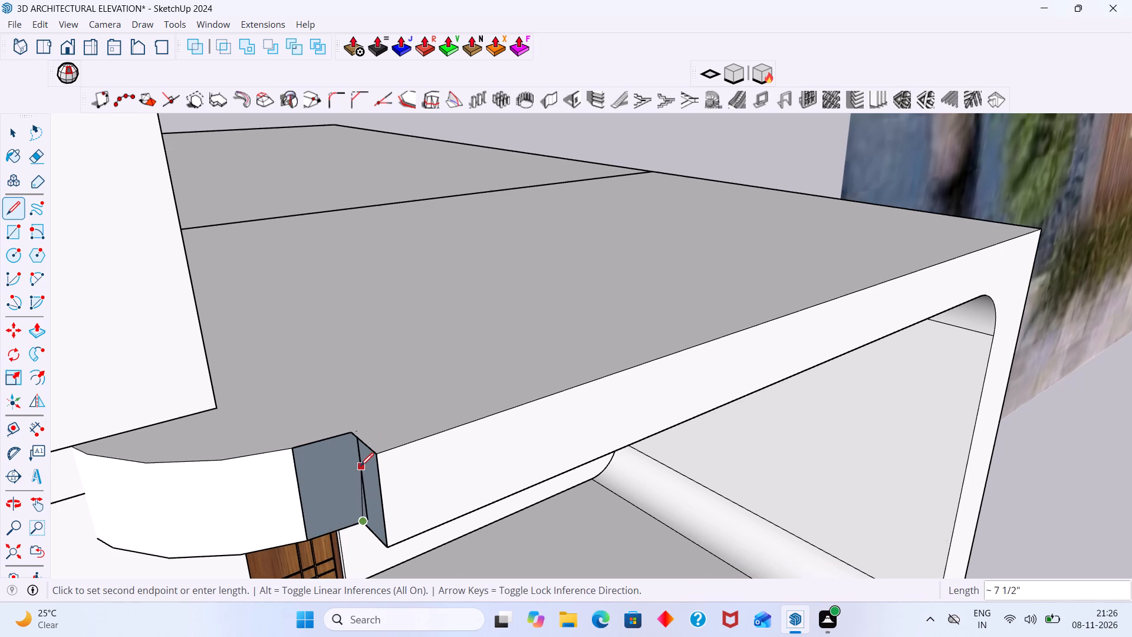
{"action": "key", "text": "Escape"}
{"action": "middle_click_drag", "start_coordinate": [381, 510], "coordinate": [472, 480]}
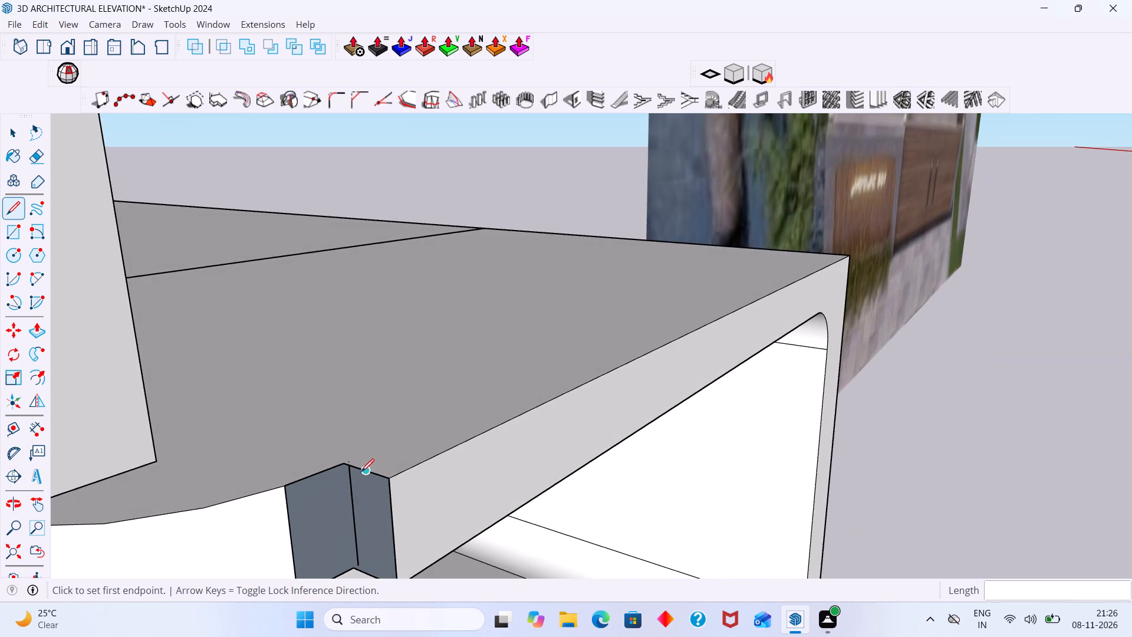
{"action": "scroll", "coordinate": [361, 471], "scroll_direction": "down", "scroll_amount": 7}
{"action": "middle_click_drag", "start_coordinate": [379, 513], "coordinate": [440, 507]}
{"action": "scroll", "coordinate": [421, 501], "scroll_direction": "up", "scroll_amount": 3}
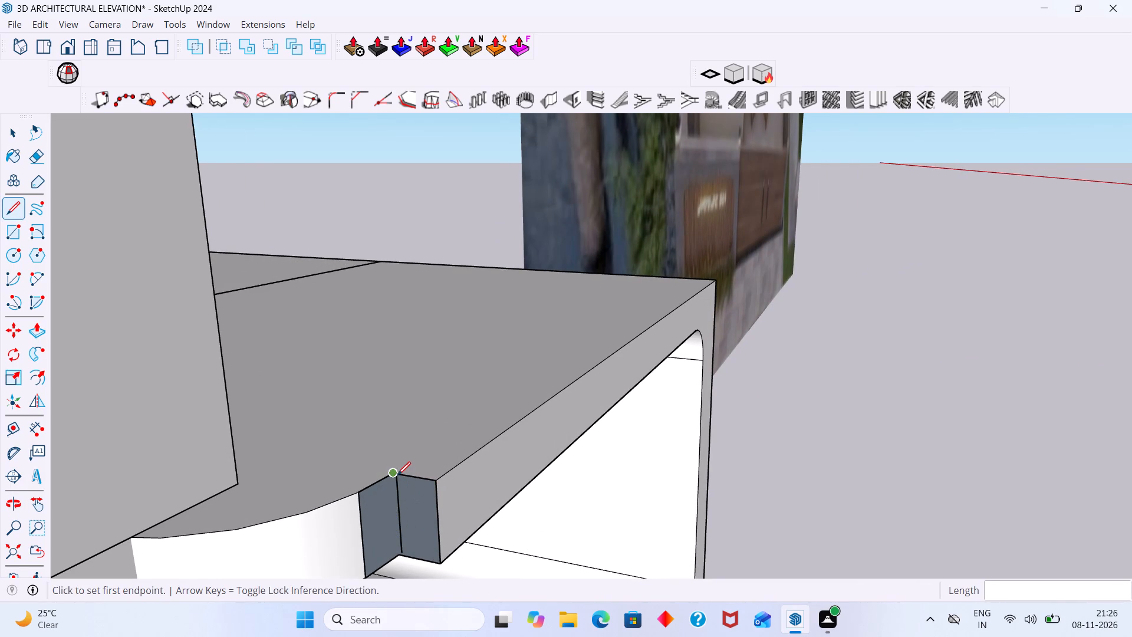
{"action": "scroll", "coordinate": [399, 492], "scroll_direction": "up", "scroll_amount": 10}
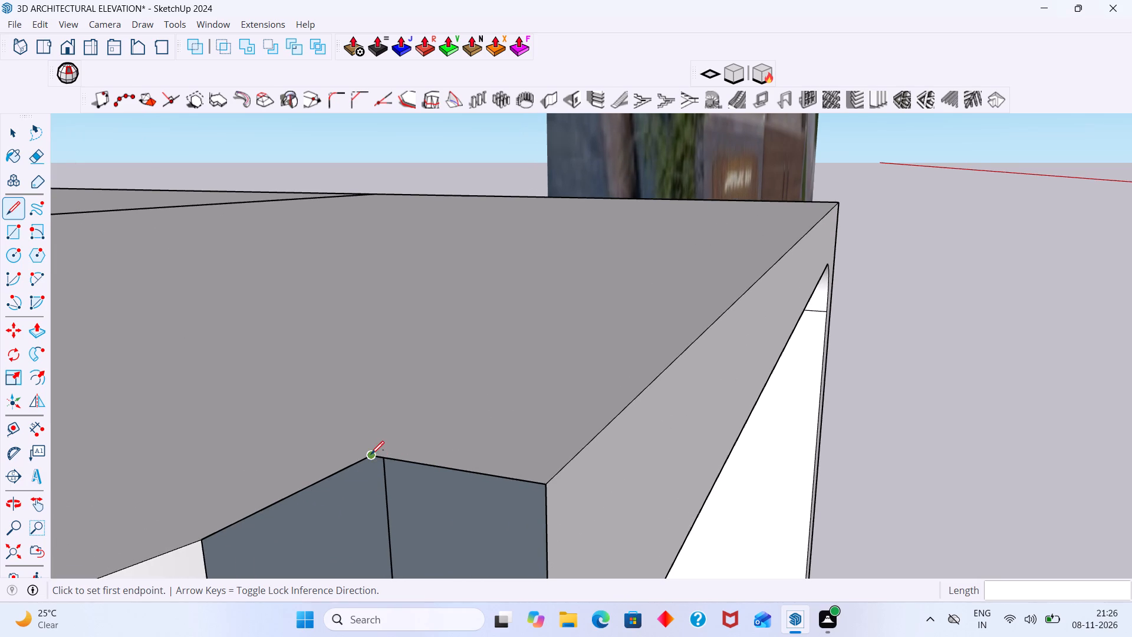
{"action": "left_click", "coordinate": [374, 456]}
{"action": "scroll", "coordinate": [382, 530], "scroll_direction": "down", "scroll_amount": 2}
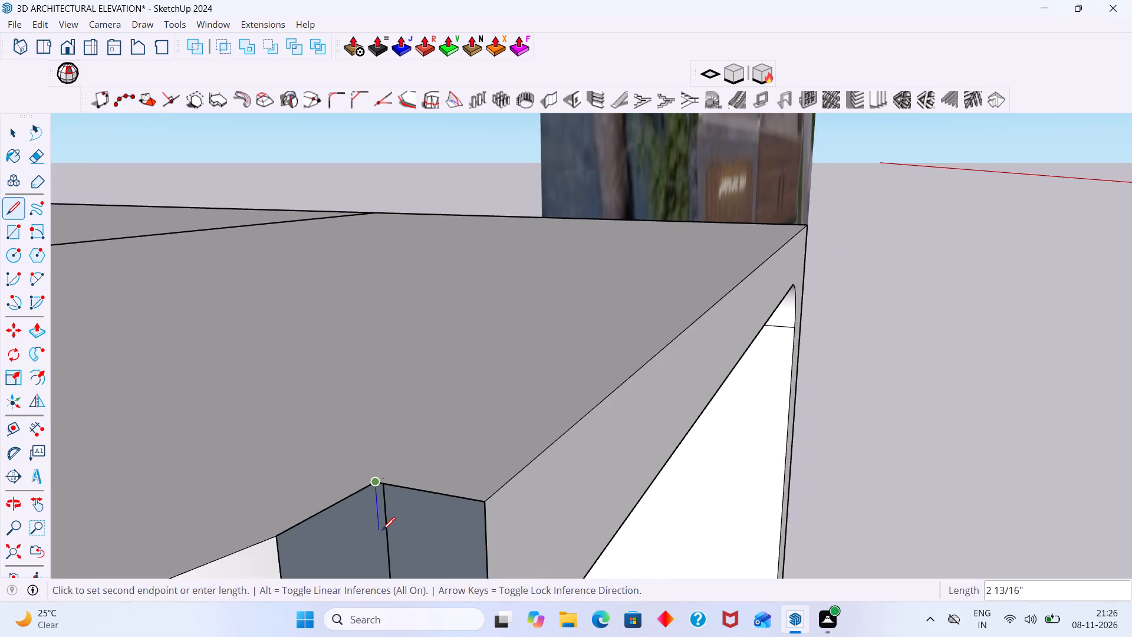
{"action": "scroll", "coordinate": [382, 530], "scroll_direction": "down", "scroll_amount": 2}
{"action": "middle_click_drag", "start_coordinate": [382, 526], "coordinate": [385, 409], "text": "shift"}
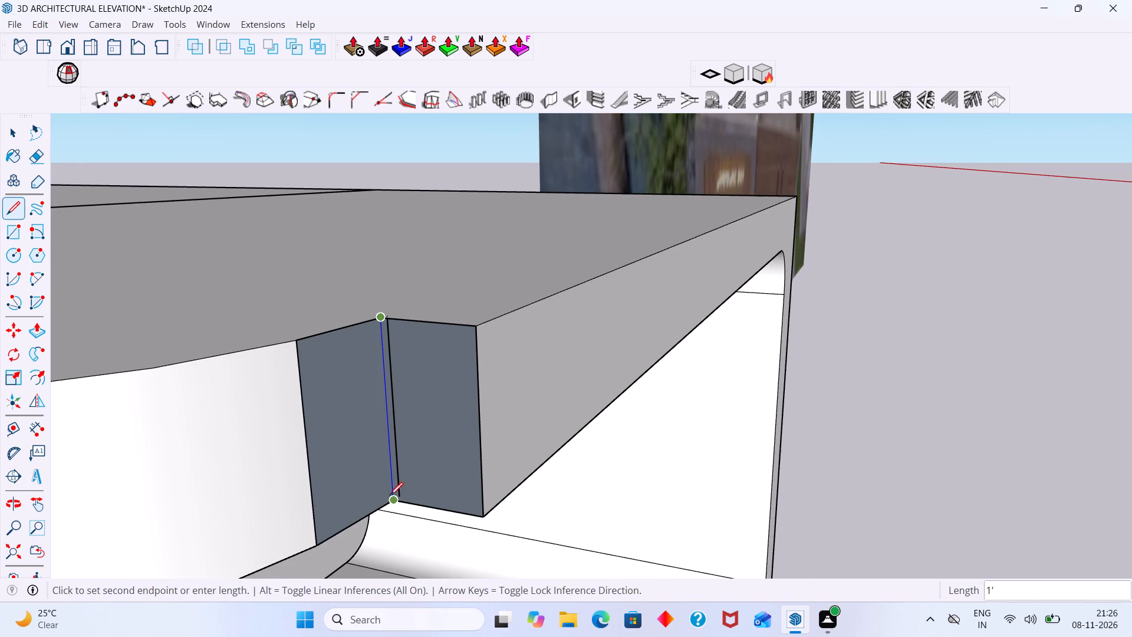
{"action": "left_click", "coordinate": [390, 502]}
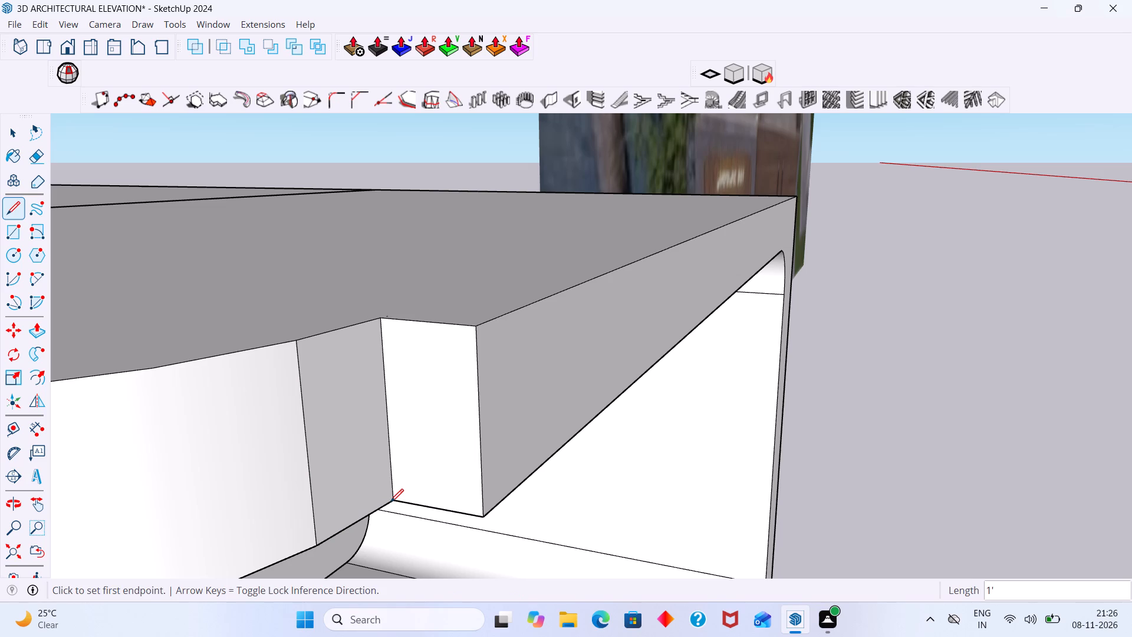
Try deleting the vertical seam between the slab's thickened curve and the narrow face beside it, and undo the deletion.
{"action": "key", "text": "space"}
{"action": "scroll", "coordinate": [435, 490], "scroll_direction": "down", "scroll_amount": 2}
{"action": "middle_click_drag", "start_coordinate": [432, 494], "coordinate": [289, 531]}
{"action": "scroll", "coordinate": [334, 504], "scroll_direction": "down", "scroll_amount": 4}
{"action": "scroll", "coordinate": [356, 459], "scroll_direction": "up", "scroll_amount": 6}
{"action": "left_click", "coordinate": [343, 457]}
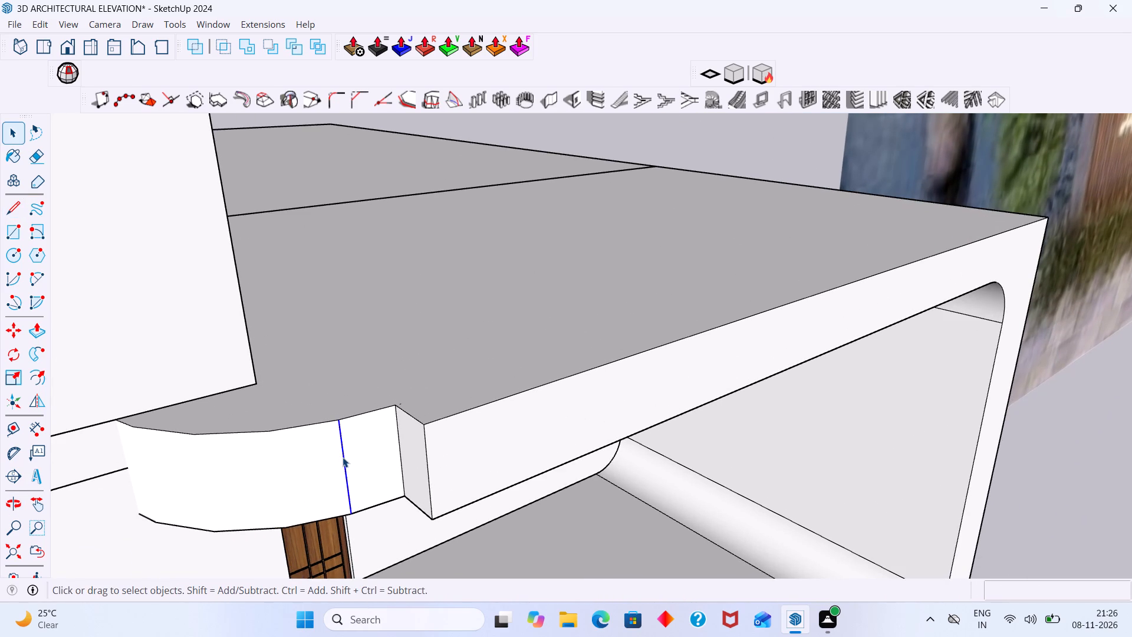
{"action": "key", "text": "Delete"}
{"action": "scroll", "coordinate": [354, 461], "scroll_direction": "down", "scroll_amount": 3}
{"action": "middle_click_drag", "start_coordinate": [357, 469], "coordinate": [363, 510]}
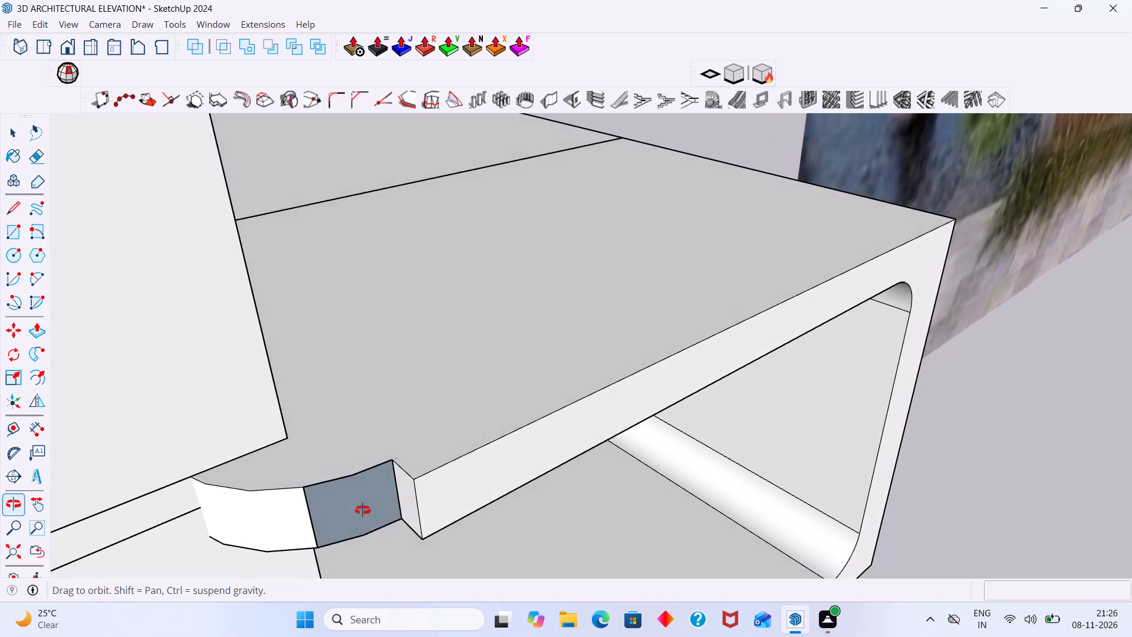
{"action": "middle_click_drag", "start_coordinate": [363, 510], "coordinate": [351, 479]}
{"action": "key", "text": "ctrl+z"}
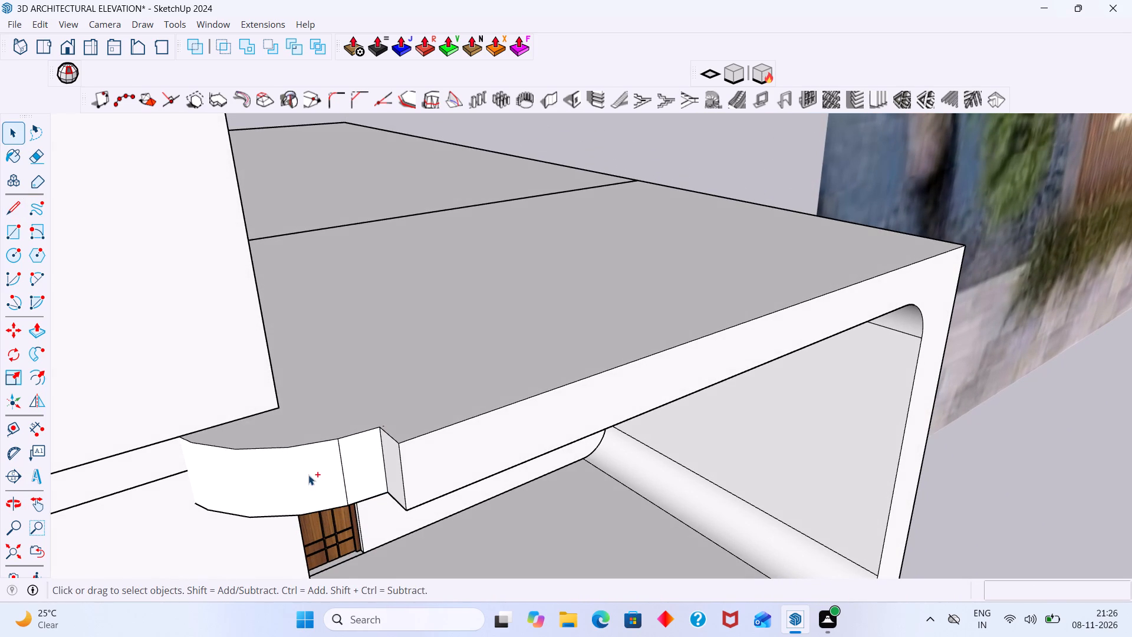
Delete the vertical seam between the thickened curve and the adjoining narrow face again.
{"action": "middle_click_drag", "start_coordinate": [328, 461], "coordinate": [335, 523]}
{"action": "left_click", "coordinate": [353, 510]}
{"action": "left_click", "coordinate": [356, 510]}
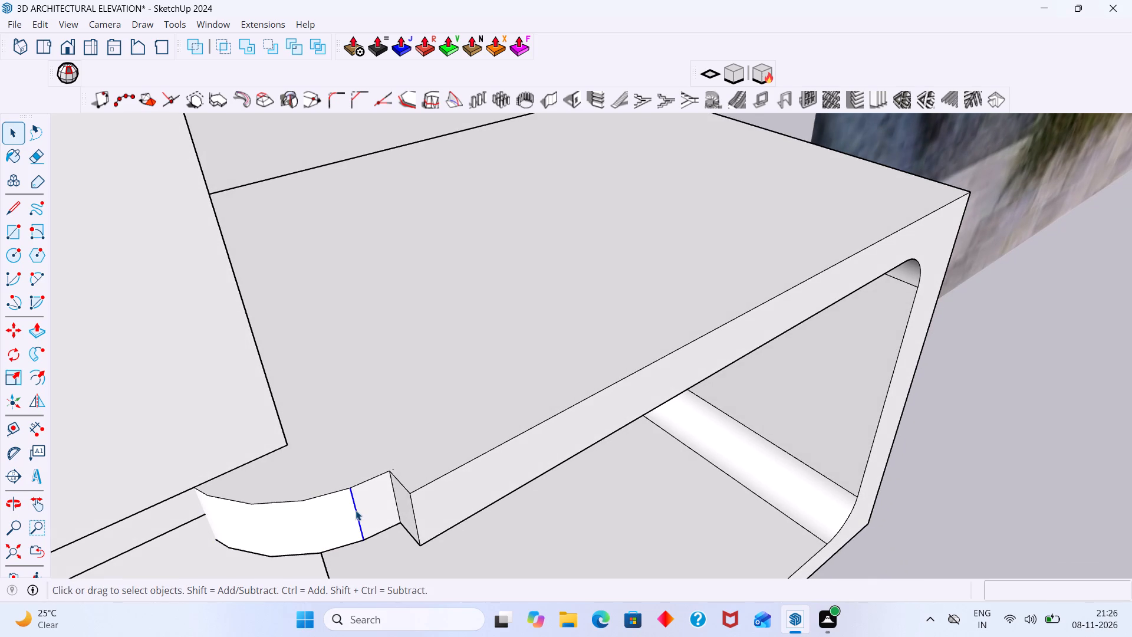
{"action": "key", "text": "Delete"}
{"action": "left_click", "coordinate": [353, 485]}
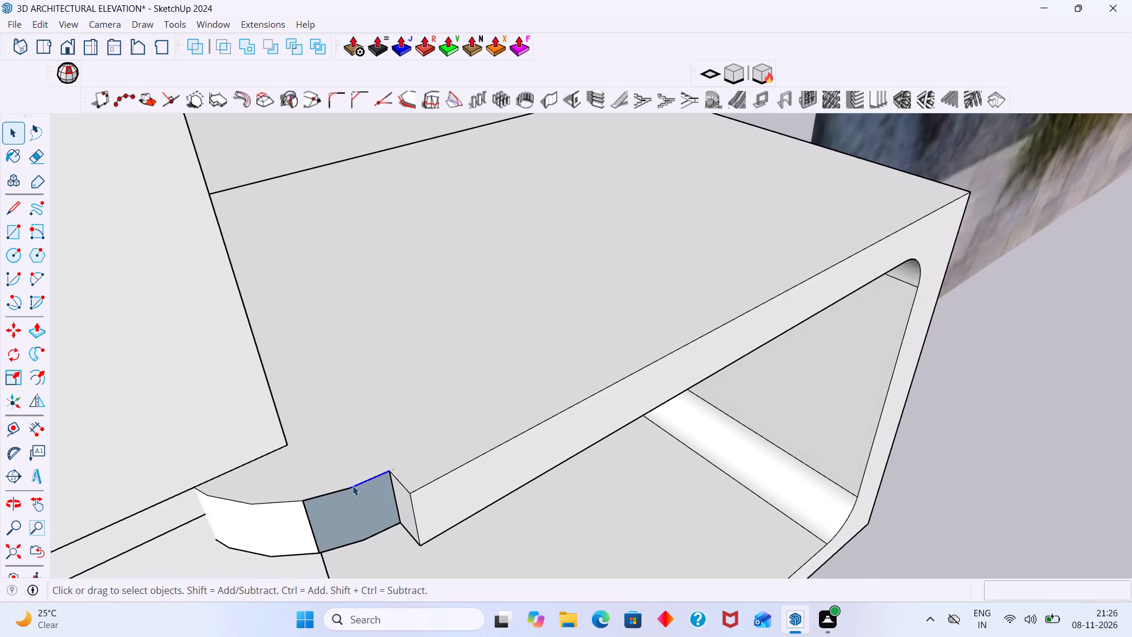
Undo the corner edits back to the upper slab's original rounded corner, before its Round Push Pull thickening.
{"action": "key", "text": "ctrl+z"}
{"action": "key", "text": "ctrl+z"}
{"action": "key", "text": "ctrl+z"}
{"action": "key", "text": "ctrl+z"}
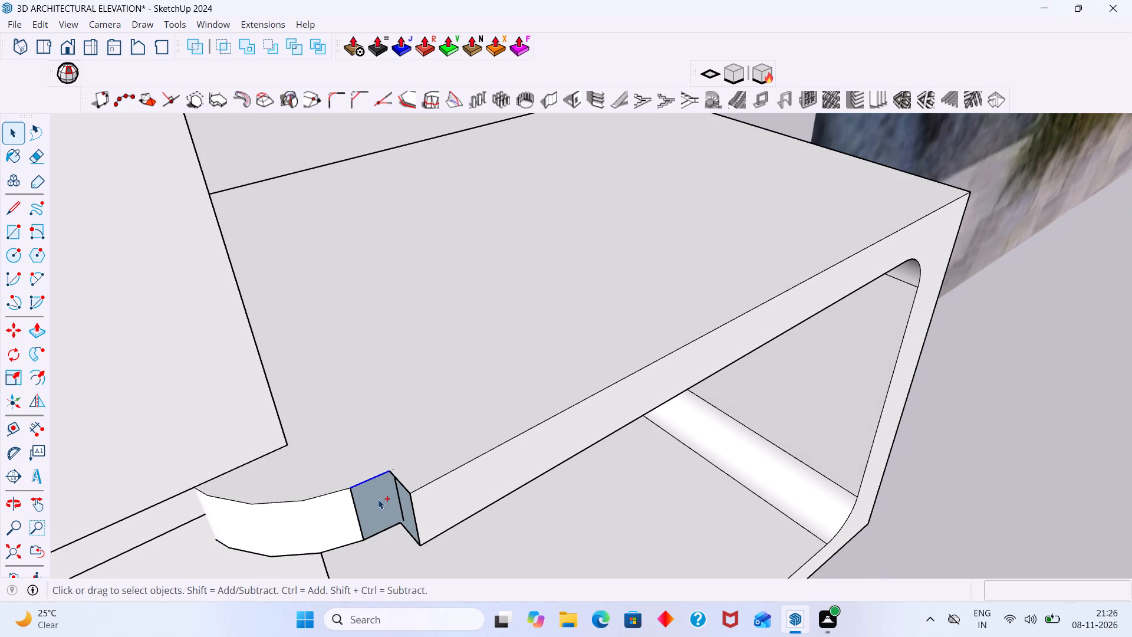
{"action": "key", "text": "ctrl+z"}
{"action": "key", "text": "ctrl+z"}
{"action": "key", "text": "ctrl+z"}
{"action": "key", "text": "ctrl+z"}
{"action": "key", "text": "ctrl+z"}
{"action": "key", "text": "ctrl+z"}
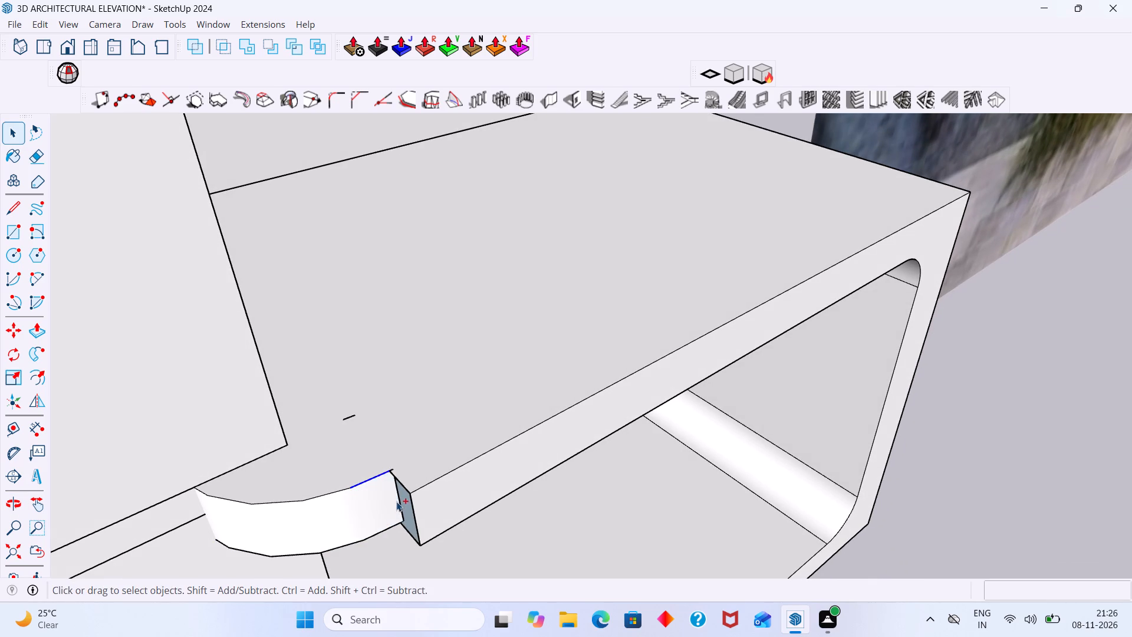
{"action": "key", "text": "ctrl+z"}
{"action": "key", "text": "ctrl+z"}
{"action": "key", "text": "ctrl+z"}
{"action": "key", "text": "ctrl+z"}
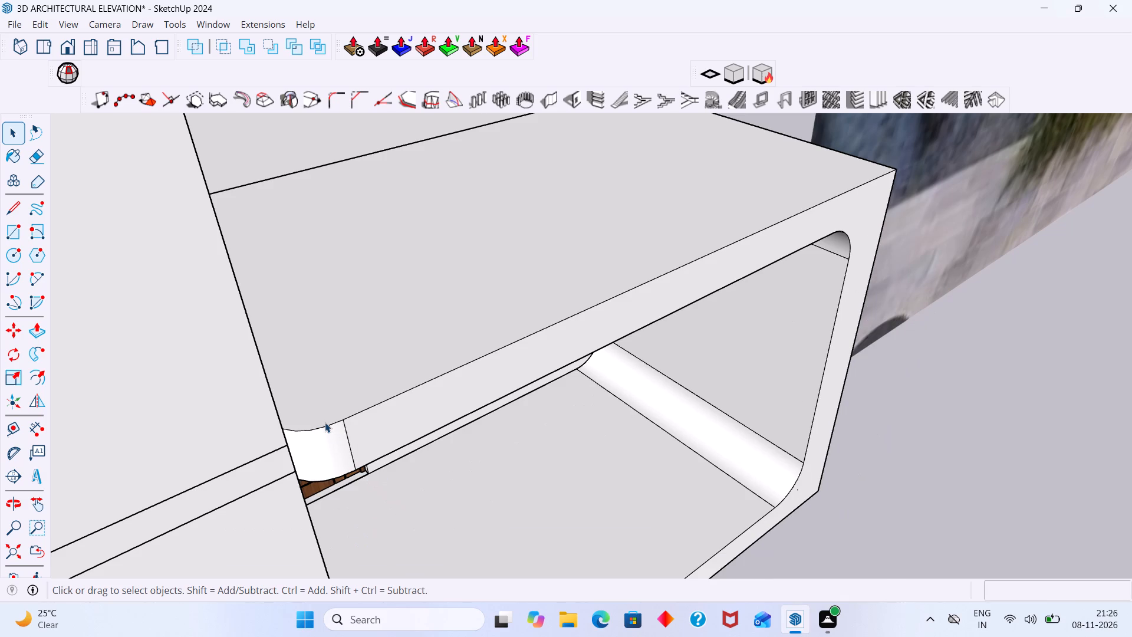
Select all segments of the upper slab's rounded top edge and check for commands that apply to the curve.
{"action": "scroll", "coordinate": [325, 422], "scroll_direction": "up", "scroll_amount": 8}
{"action": "left_click", "coordinate": [318, 433]}
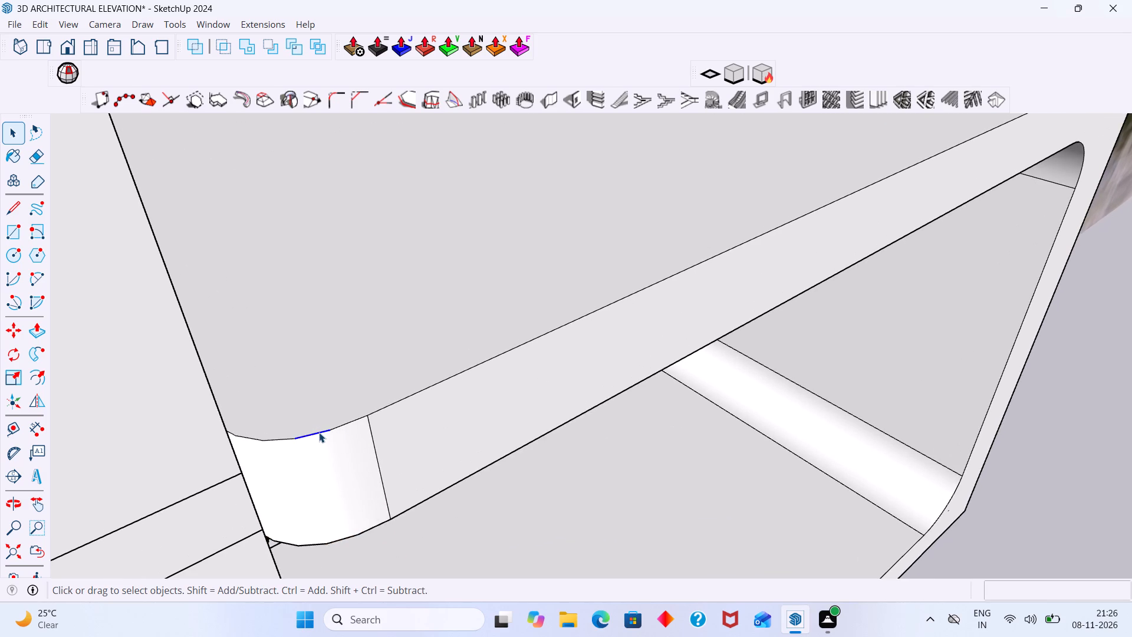
{"action": "left_click", "coordinate": [338, 428], "text": "shift"}
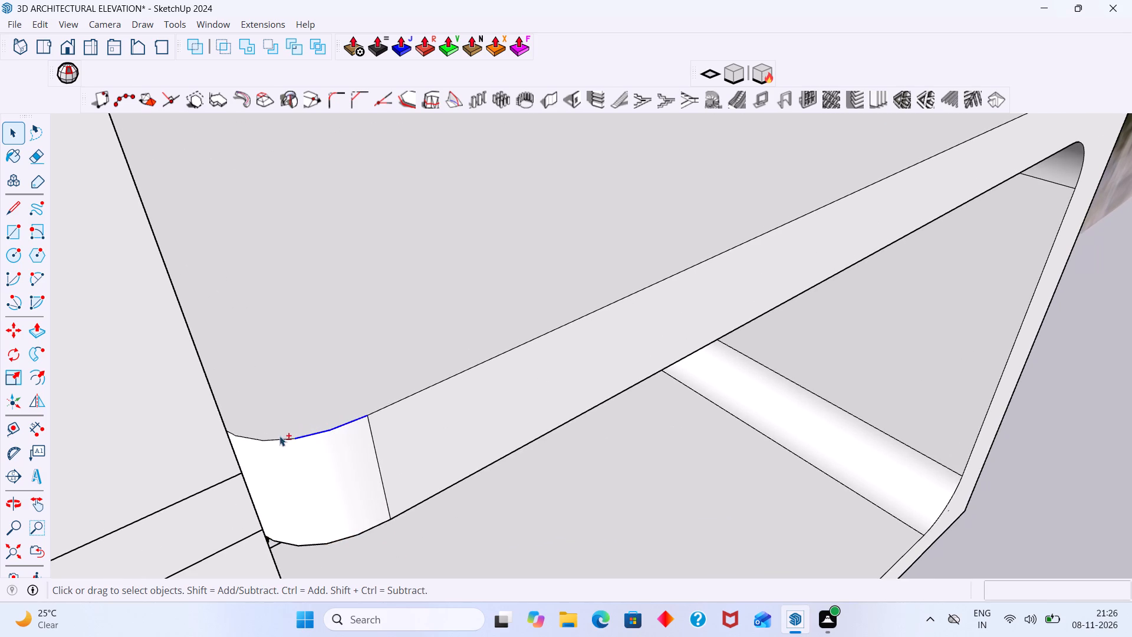
{"action": "left_click", "coordinate": [279, 439], "text": "shift"}
{"action": "left_click", "coordinate": [258, 439], "text": "shift"}
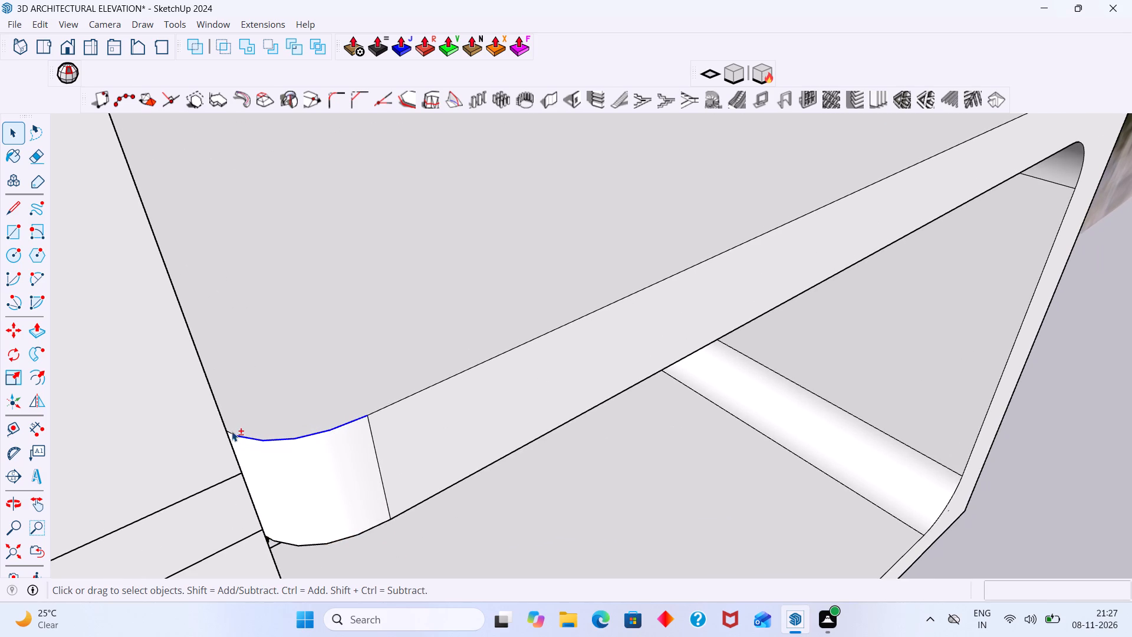
{"action": "left_click", "coordinate": [233, 434], "text": "shift"}
{"action": "scroll", "coordinate": [231, 436], "scroll_direction": "up", "scroll_amount": 5, "text": "shift"}
{"action": "left_click", "coordinate": [246, 435], "text": "shift"}
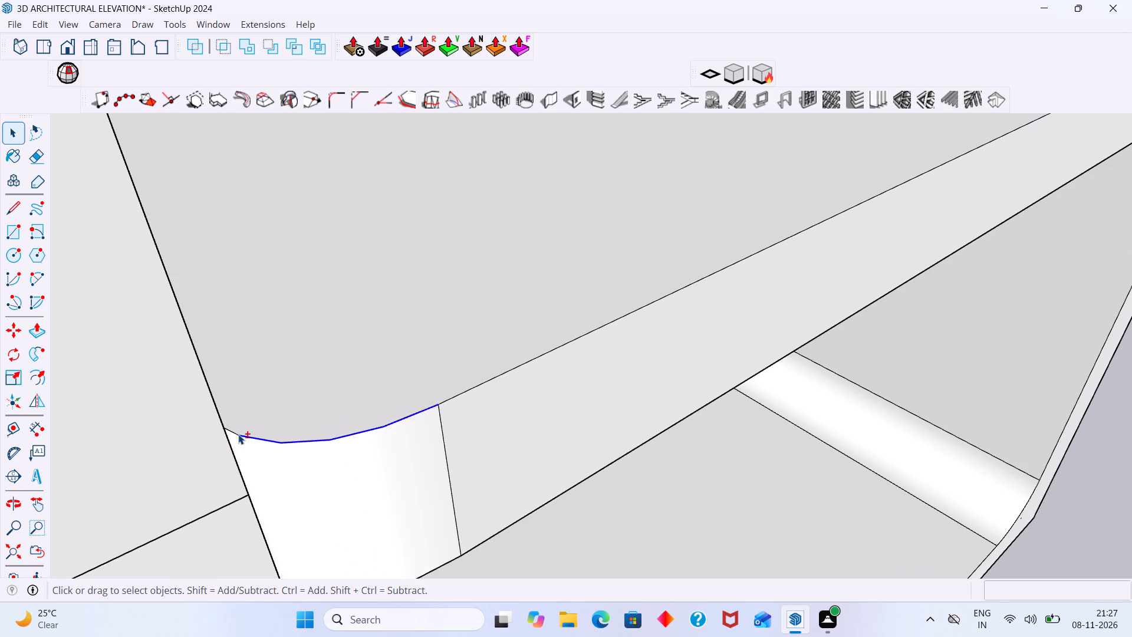
{"action": "left_click", "coordinate": [238, 434], "text": "shift"}
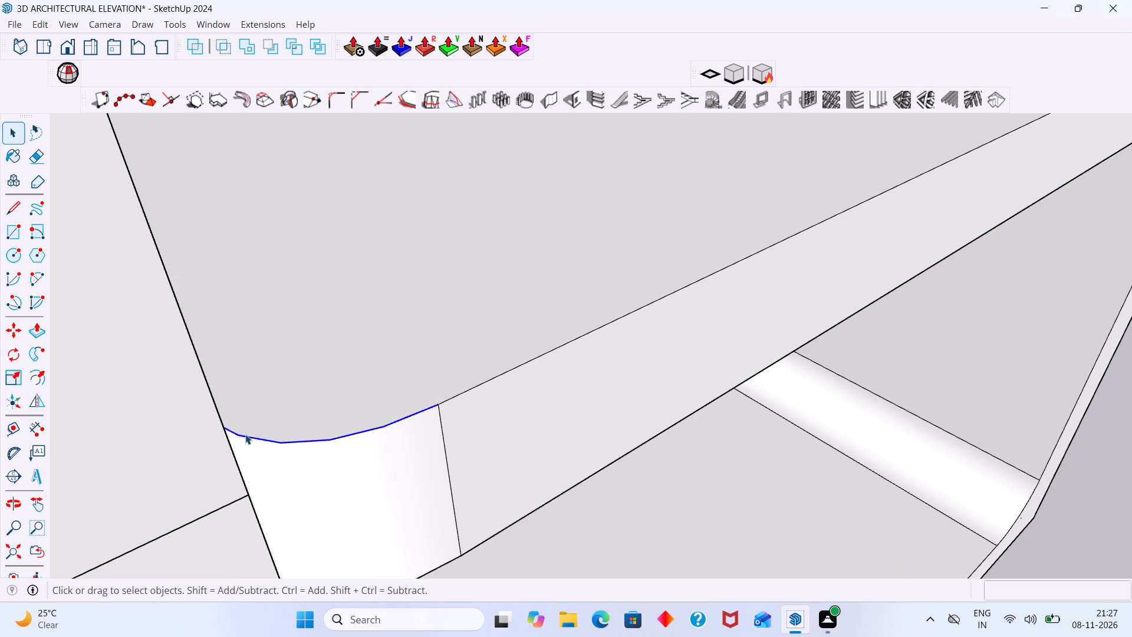
{"action": "right_click", "coordinate": [245, 434]}
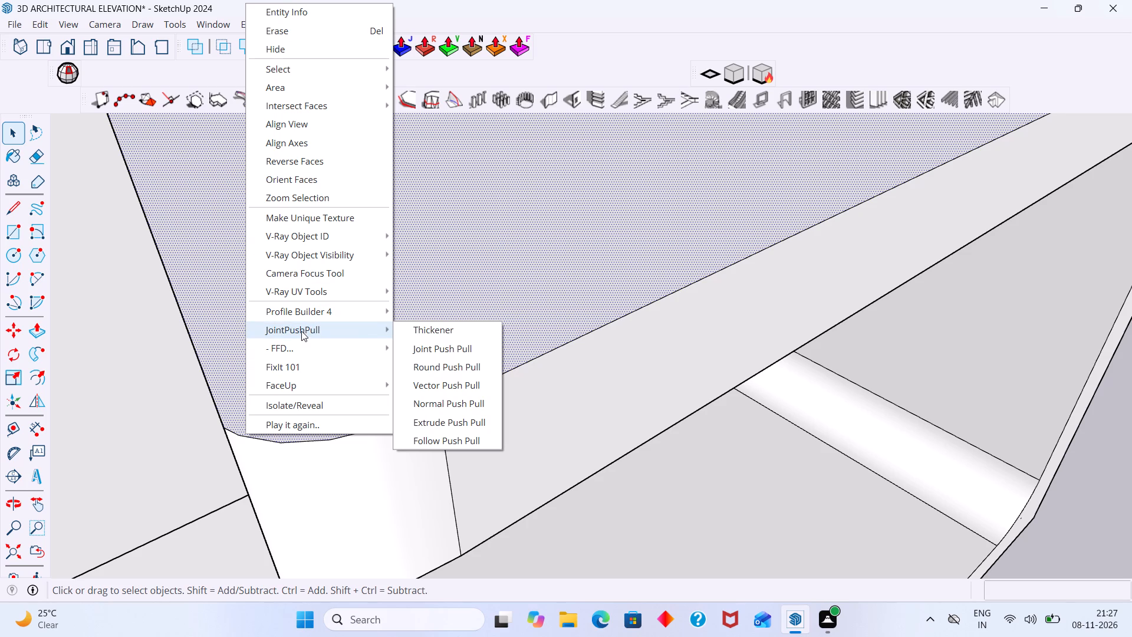
{"action": "left_click", "coordinate": [437, 272]}
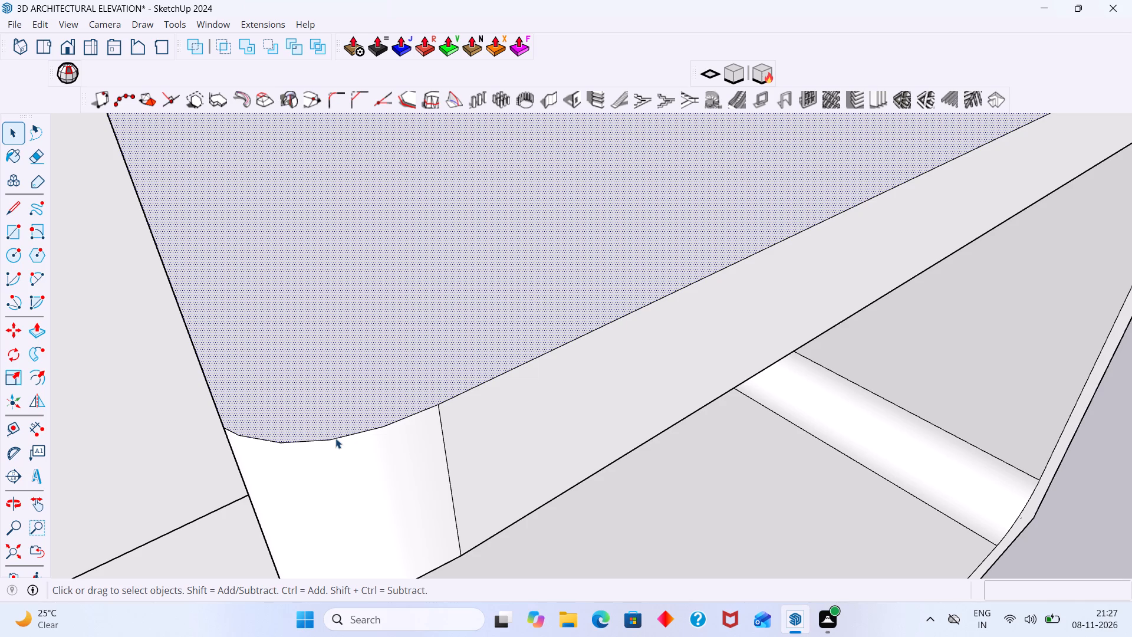
Check the commands available for individual segments of the rounded corner's top edge.
{"action": "left_click", "coordinate": [335, 437]}
{"action": "right_click", "coordinate": [335, 437]}
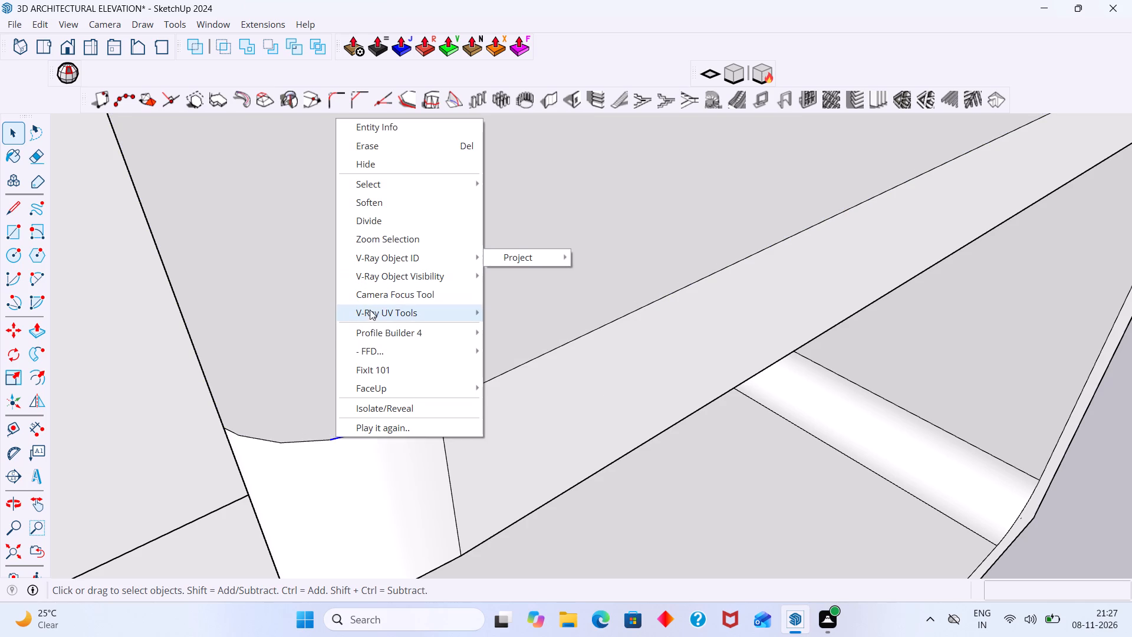
{"action": "left_click", "coordinate": [300, 416]}
{"action": "left_click", "coordinate": [325, 442]}
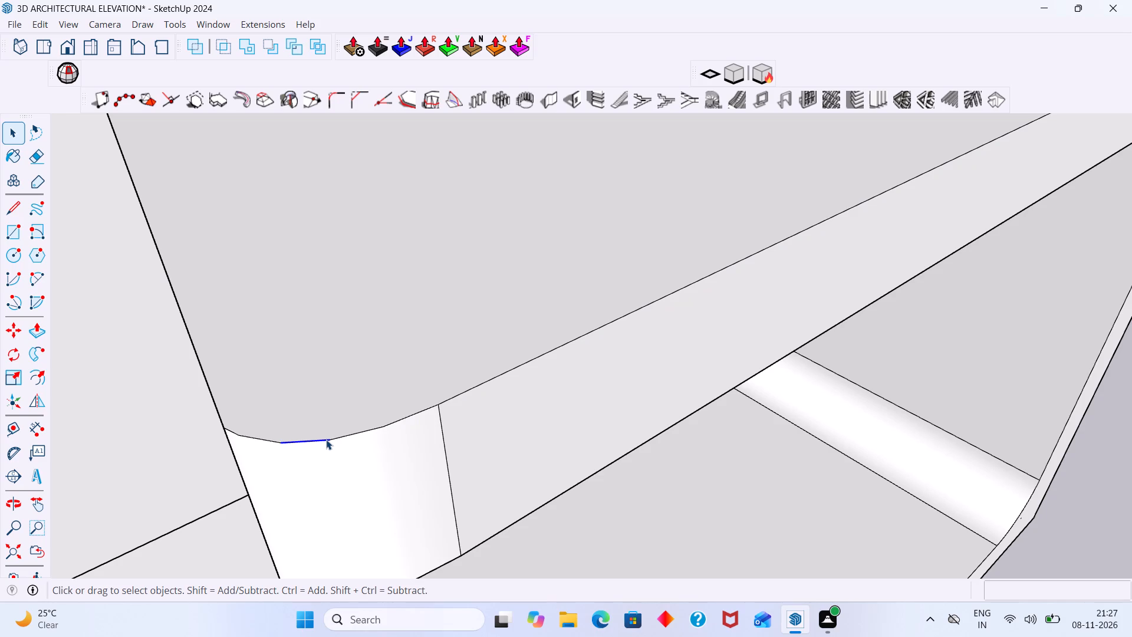
{"action": "right_click", "coordinate": [321, 440]}
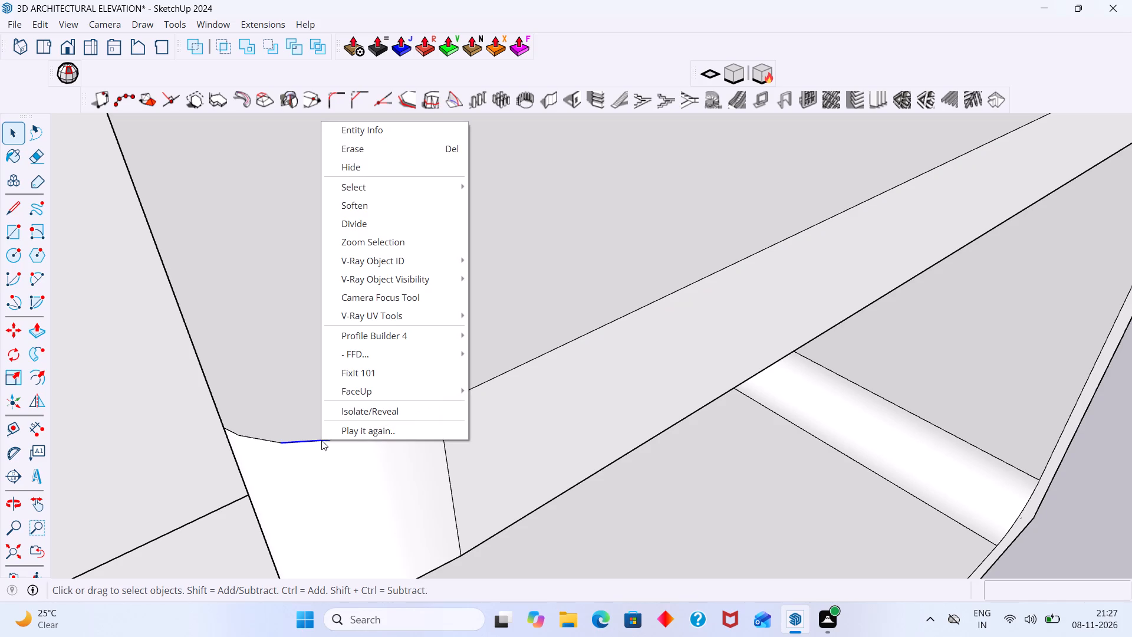
{"action": "left_click", "coordinate": [321, 440]}
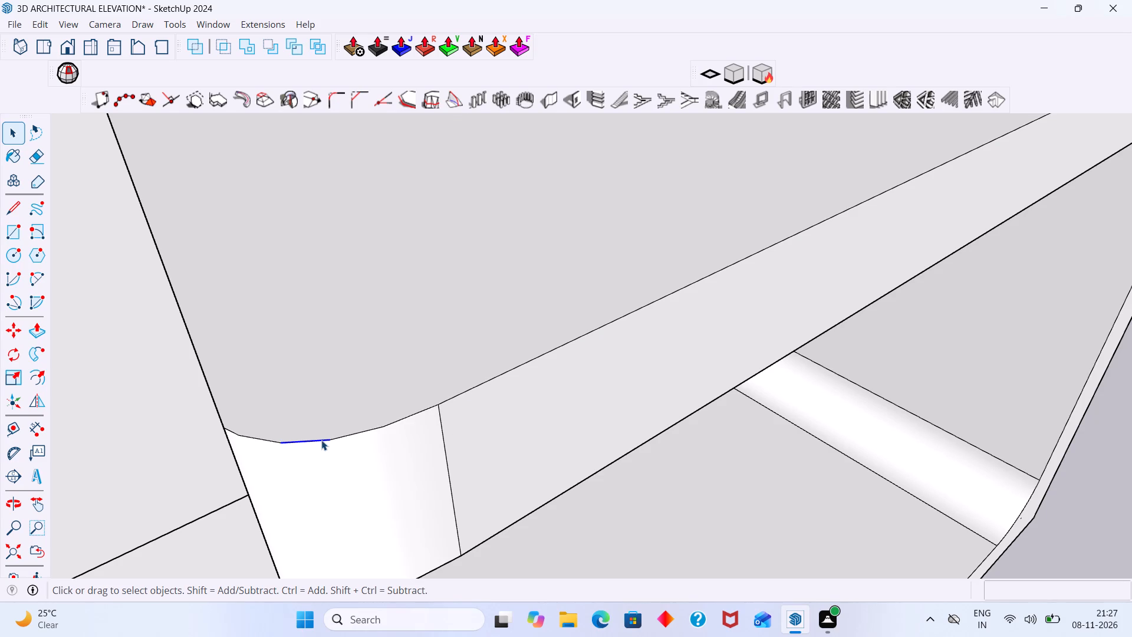
Select all segments of the upper slab's rounded top corner edge and weld them into one curve.
{"action": "left_click", "coordinate": [341, 436], "text": "shift"}
{"action": "left_click", "coordinate": [393, 423], "text": "shift"}
{"action": "left_click", "coordinate": [269, 439], "text": "shift"}
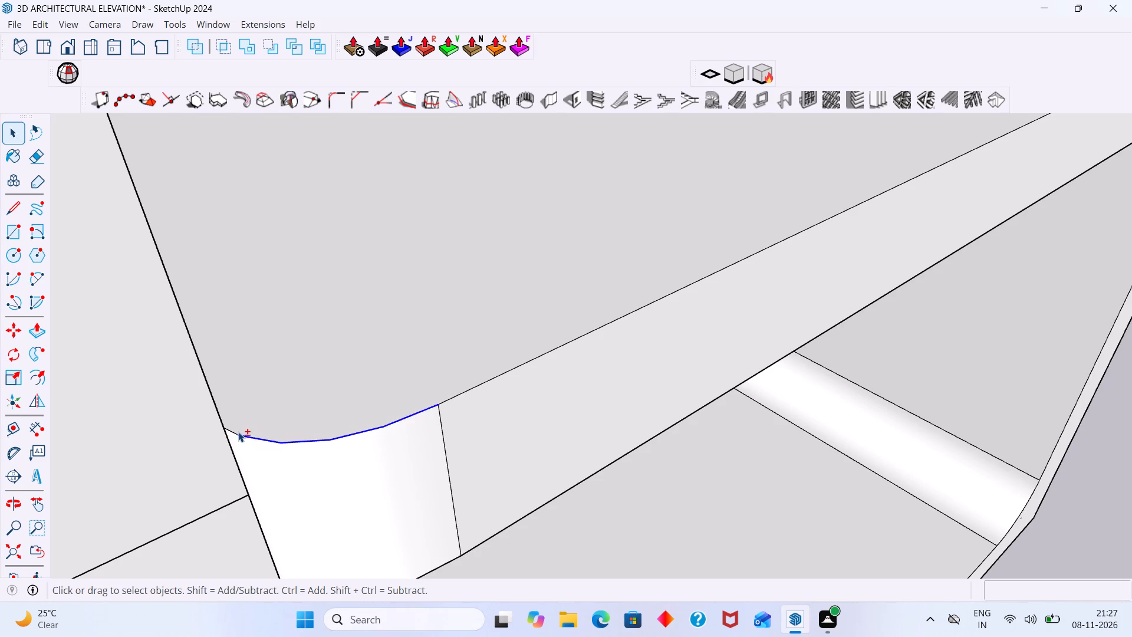
{"action": "left_click", "coordinate": [236, 431], "text": "shift"}
{"action": "left_click", "coordinate": [245, 421], "text": "shift"}
{"action": "left_click", "coordinate": [233, 431], "text": "shift"}
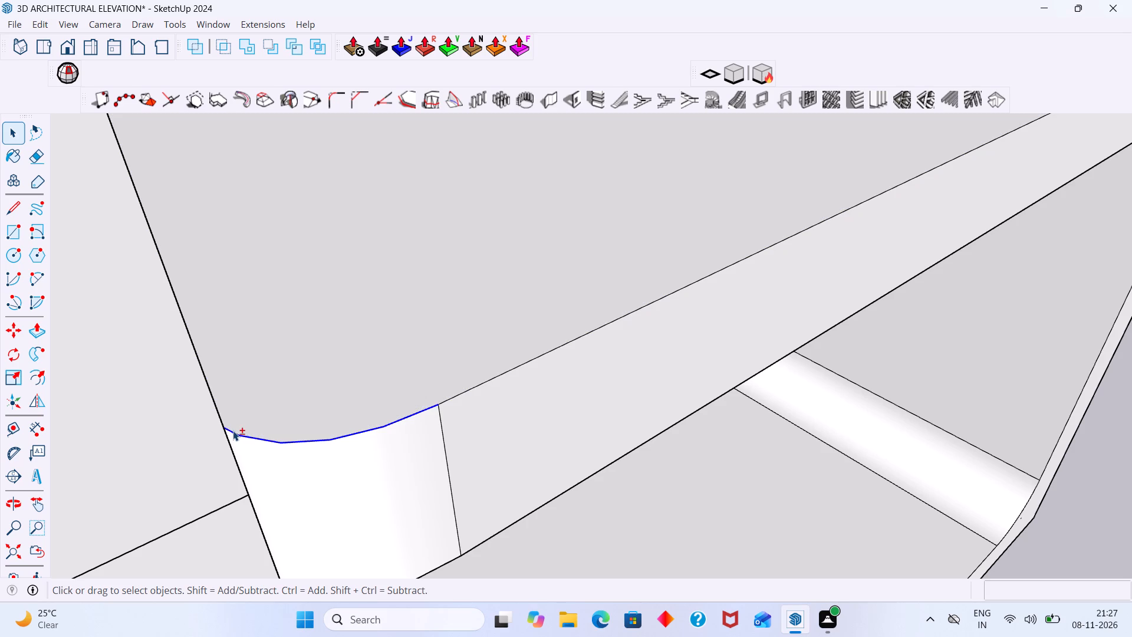
{"action": "right_click", "coordinate": [233, 431]}
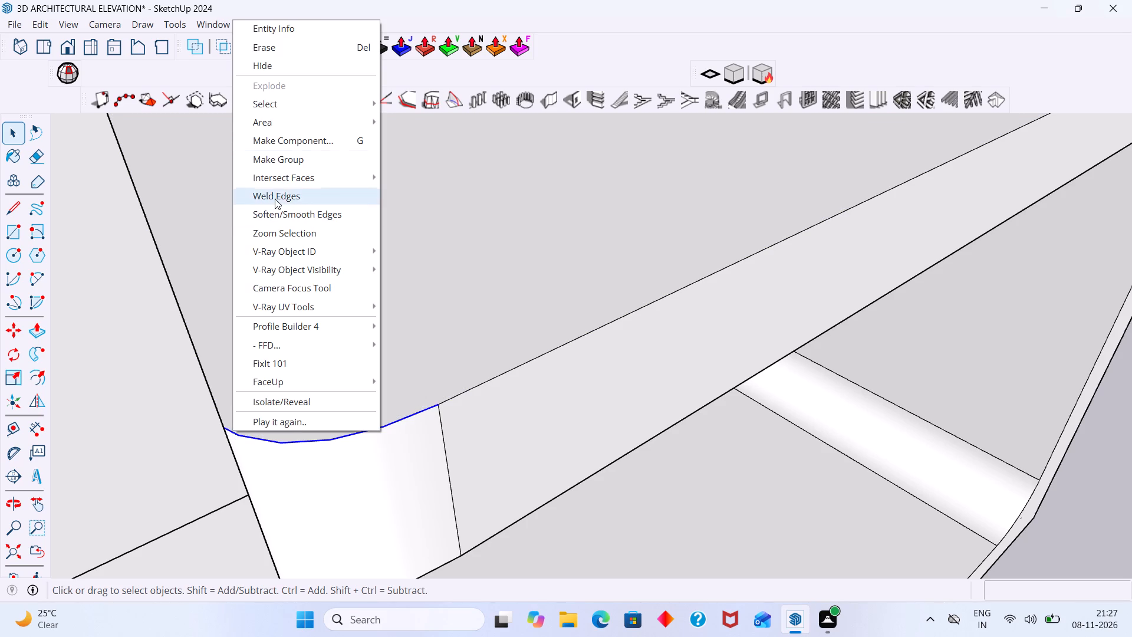
{"action": "left_click", "coordinate": [275, 198]}
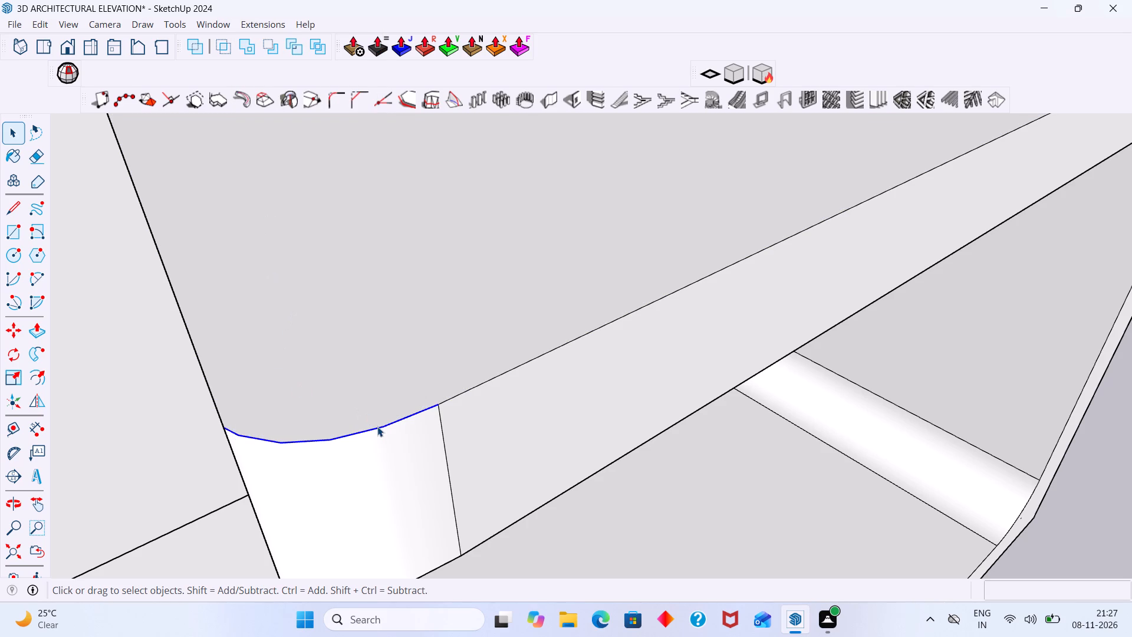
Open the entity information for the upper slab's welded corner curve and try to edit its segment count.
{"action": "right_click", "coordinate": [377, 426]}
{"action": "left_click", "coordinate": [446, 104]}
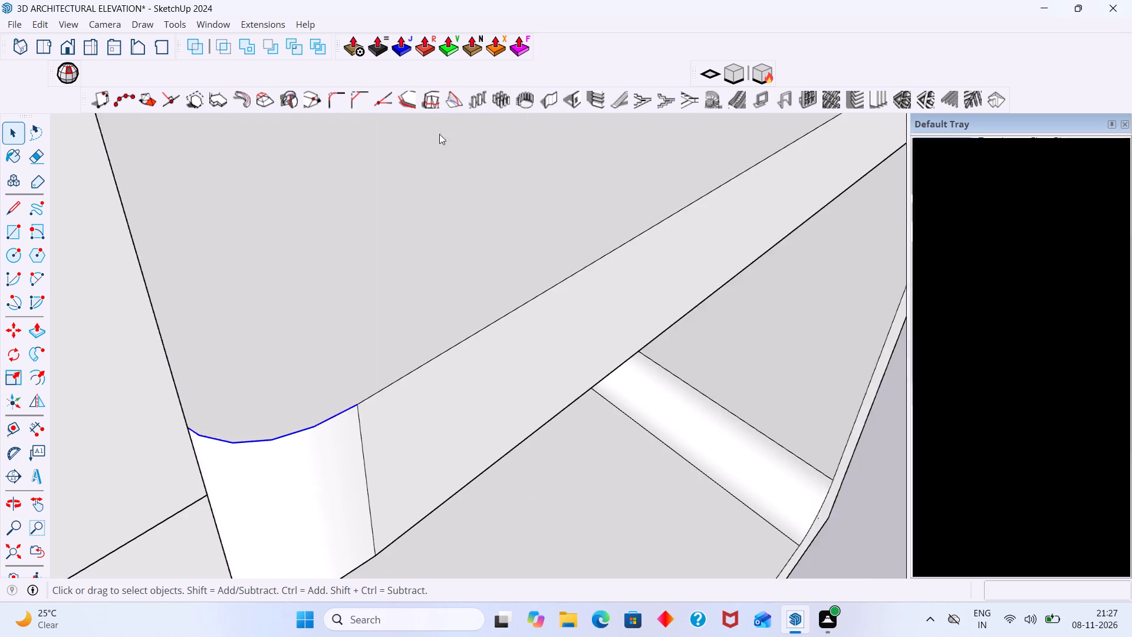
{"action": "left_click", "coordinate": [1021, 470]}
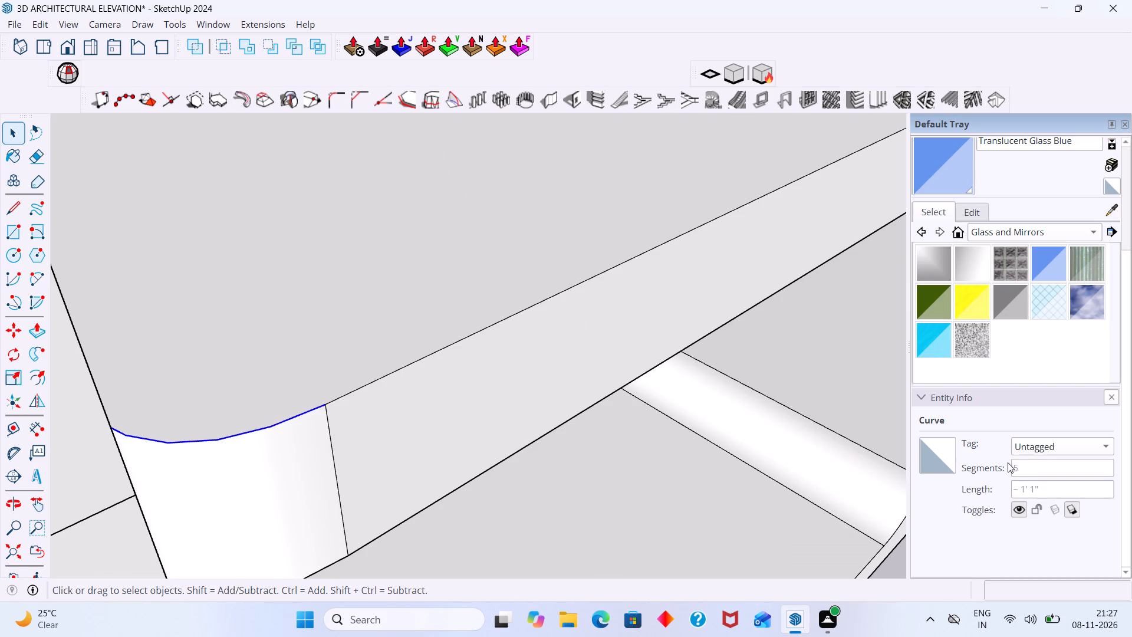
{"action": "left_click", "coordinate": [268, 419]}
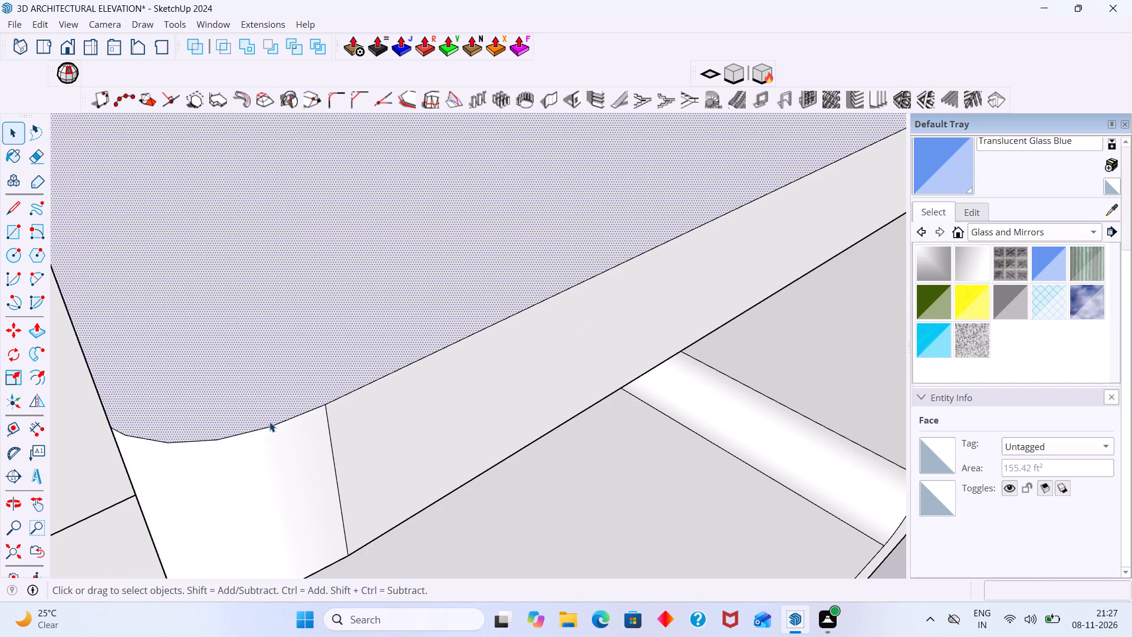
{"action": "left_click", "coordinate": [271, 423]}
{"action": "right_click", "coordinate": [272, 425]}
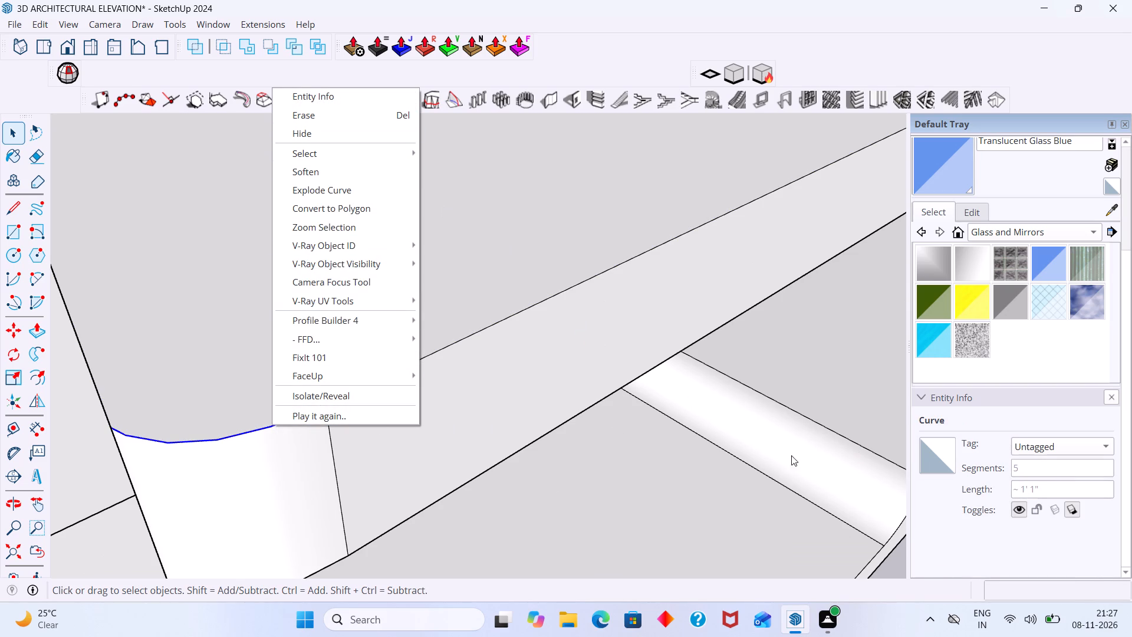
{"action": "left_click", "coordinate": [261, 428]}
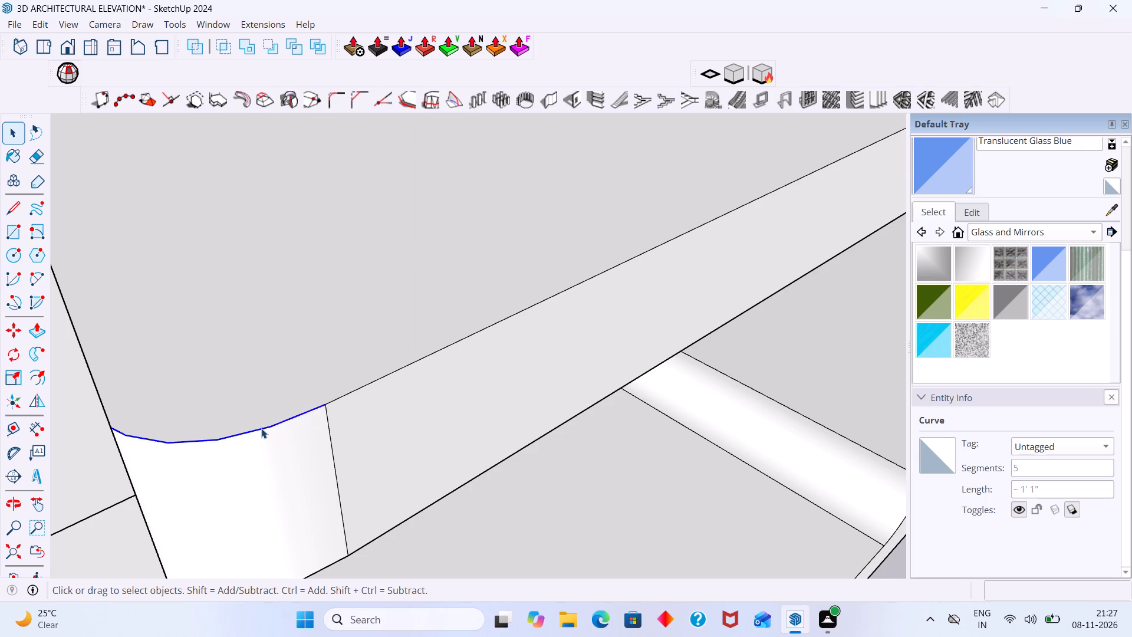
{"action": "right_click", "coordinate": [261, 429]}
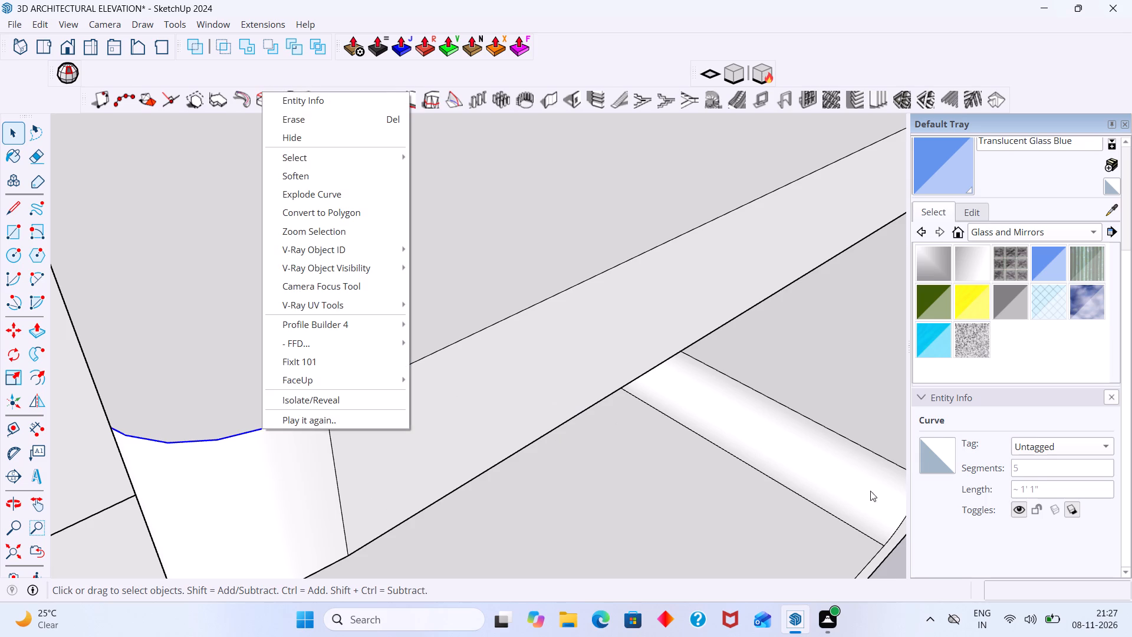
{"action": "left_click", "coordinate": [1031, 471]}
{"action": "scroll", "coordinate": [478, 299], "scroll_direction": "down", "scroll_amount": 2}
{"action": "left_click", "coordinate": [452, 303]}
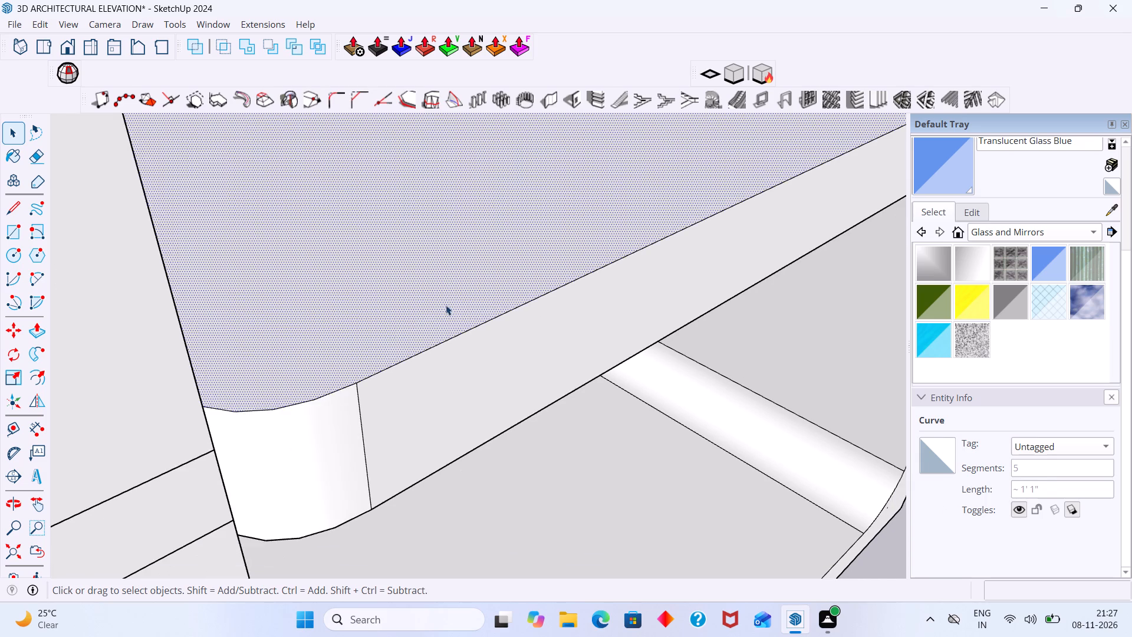
Convert the upper slab's welded corner curve to a polygon.
{"action": "middle_click_drag", "start_coordinate": [388, 346], "coordinate": [350, 421]}
{"action": "left_click", "coordinate": [305, 377]}
{"action": "left_click", "coordinate": [307, 393]}
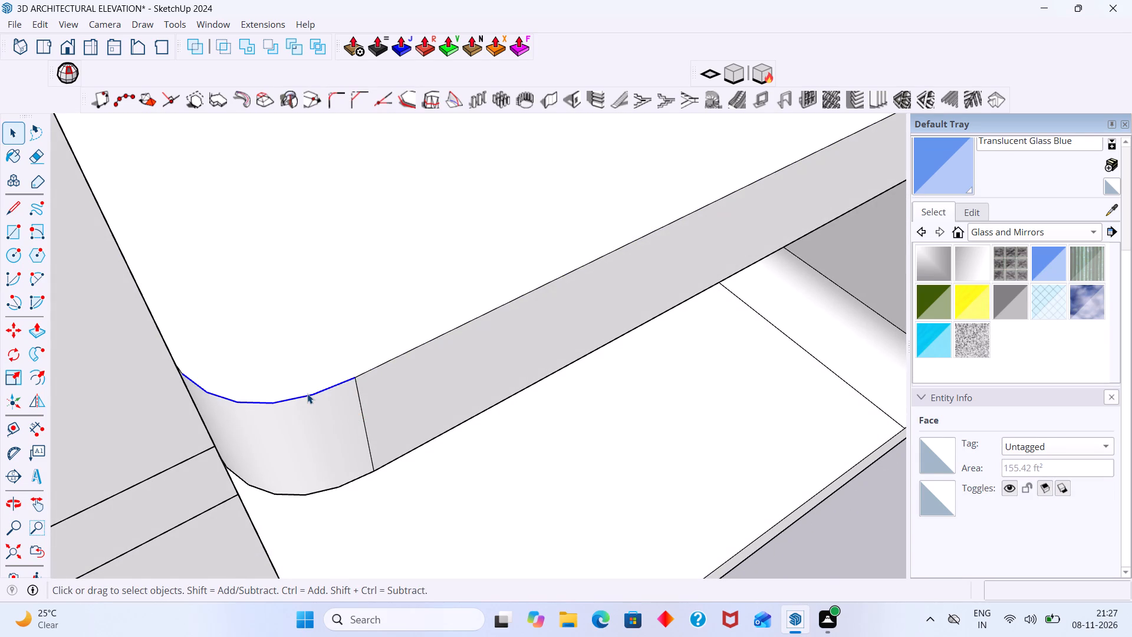
{"action": "right_click", "coordinate": [307, 393]}
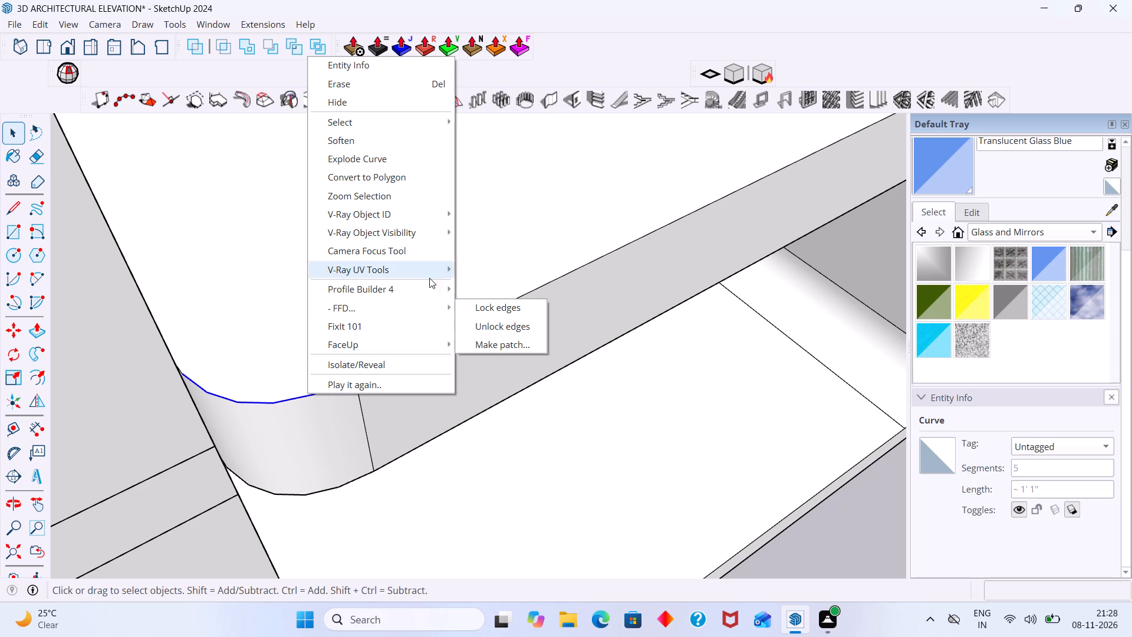
{"action": "left_click", "coordinate": [373, 182]}
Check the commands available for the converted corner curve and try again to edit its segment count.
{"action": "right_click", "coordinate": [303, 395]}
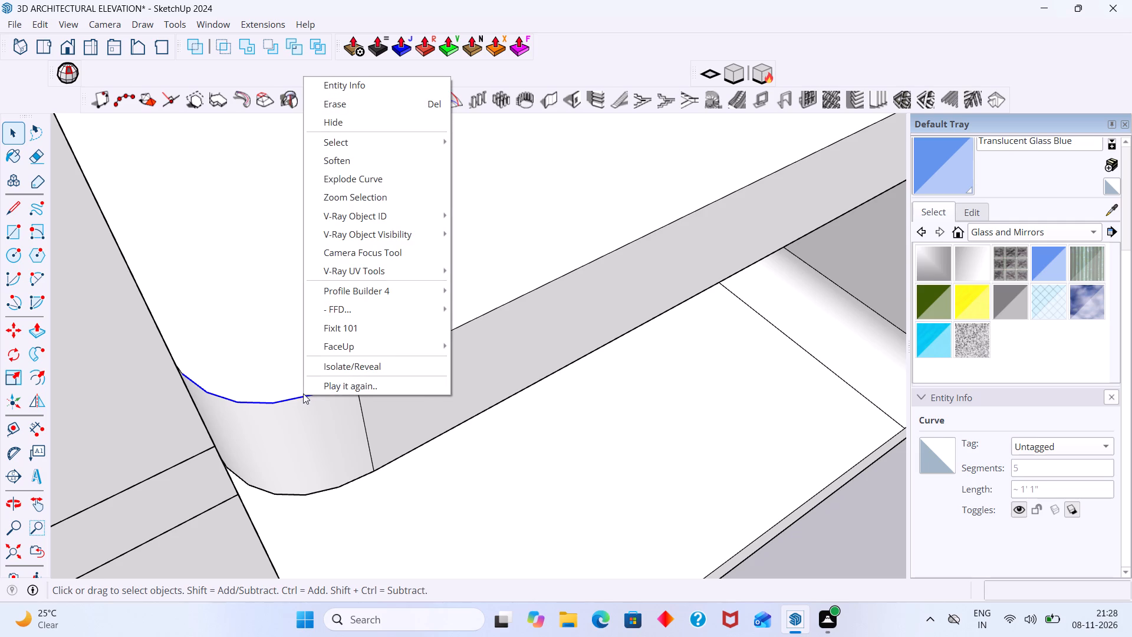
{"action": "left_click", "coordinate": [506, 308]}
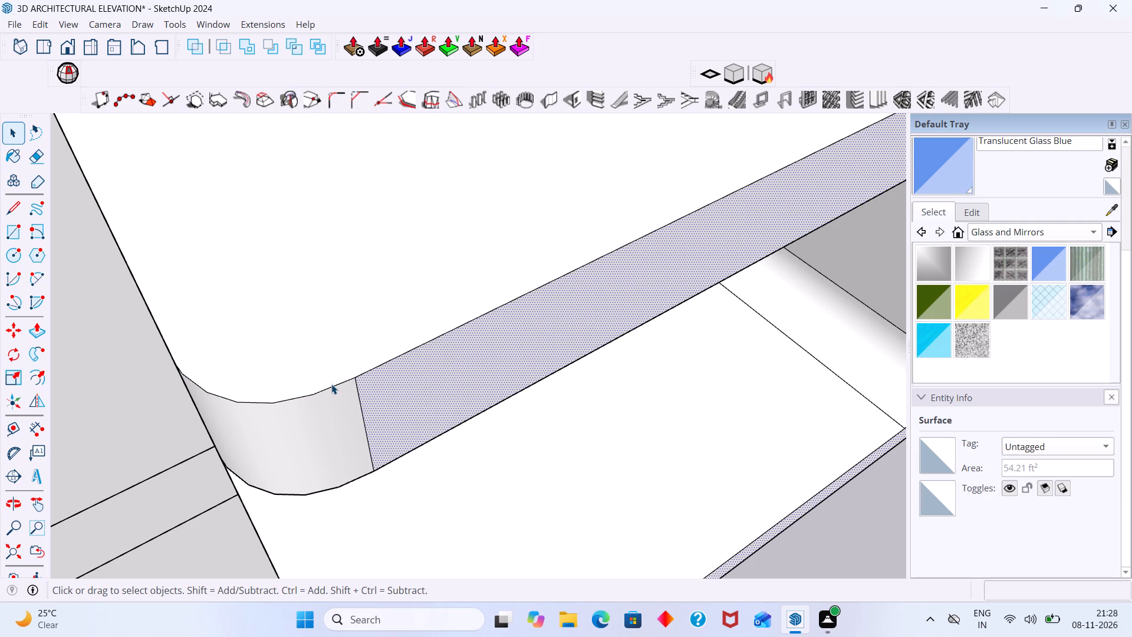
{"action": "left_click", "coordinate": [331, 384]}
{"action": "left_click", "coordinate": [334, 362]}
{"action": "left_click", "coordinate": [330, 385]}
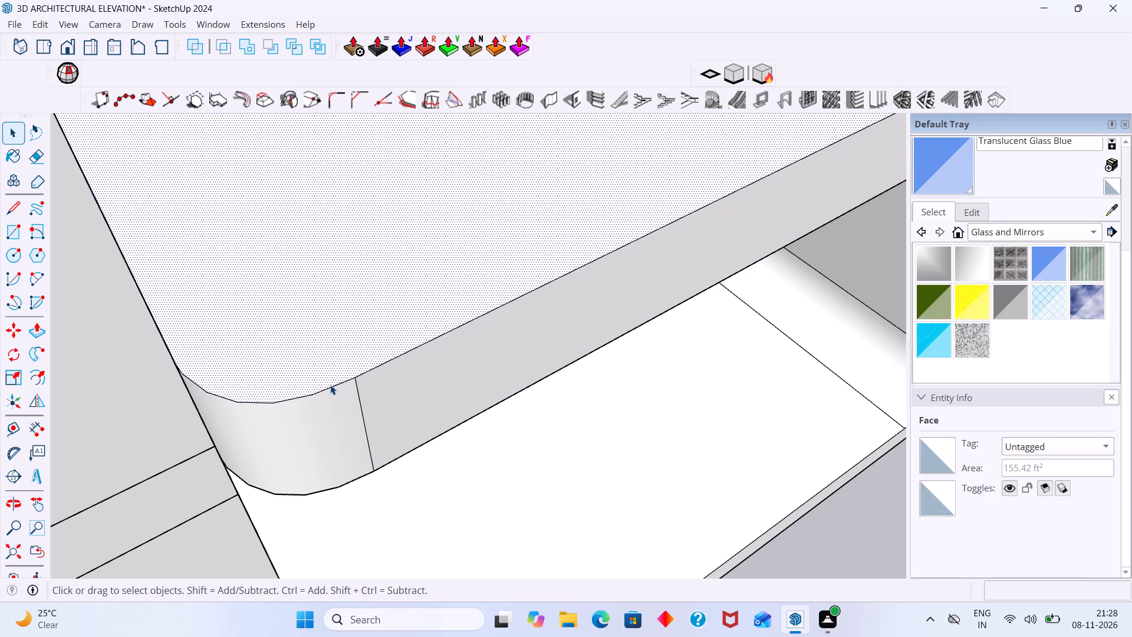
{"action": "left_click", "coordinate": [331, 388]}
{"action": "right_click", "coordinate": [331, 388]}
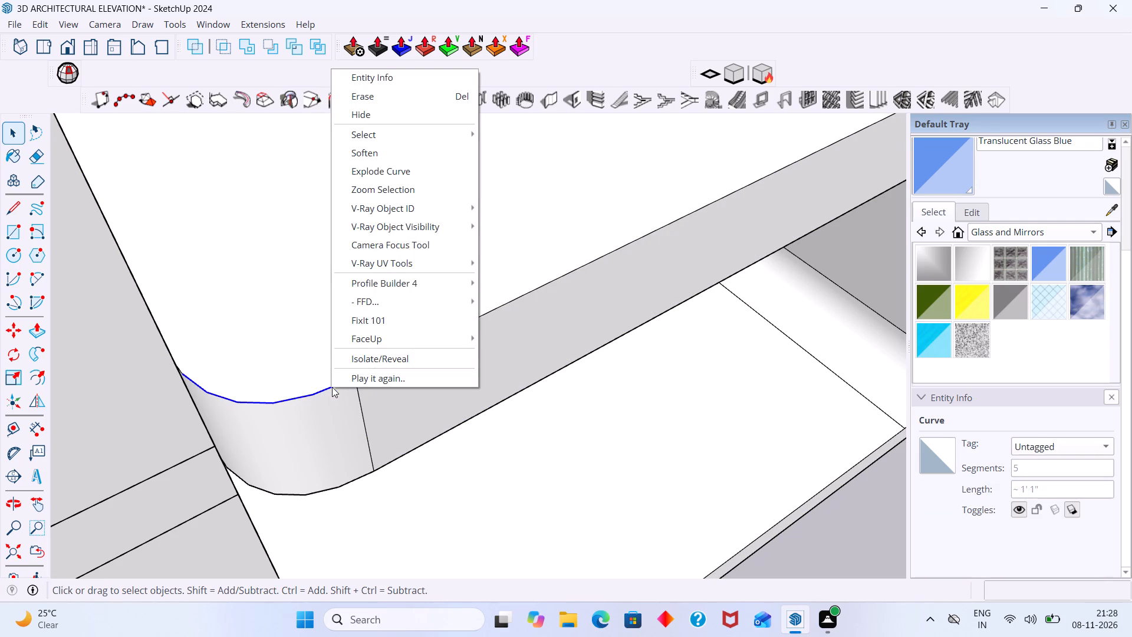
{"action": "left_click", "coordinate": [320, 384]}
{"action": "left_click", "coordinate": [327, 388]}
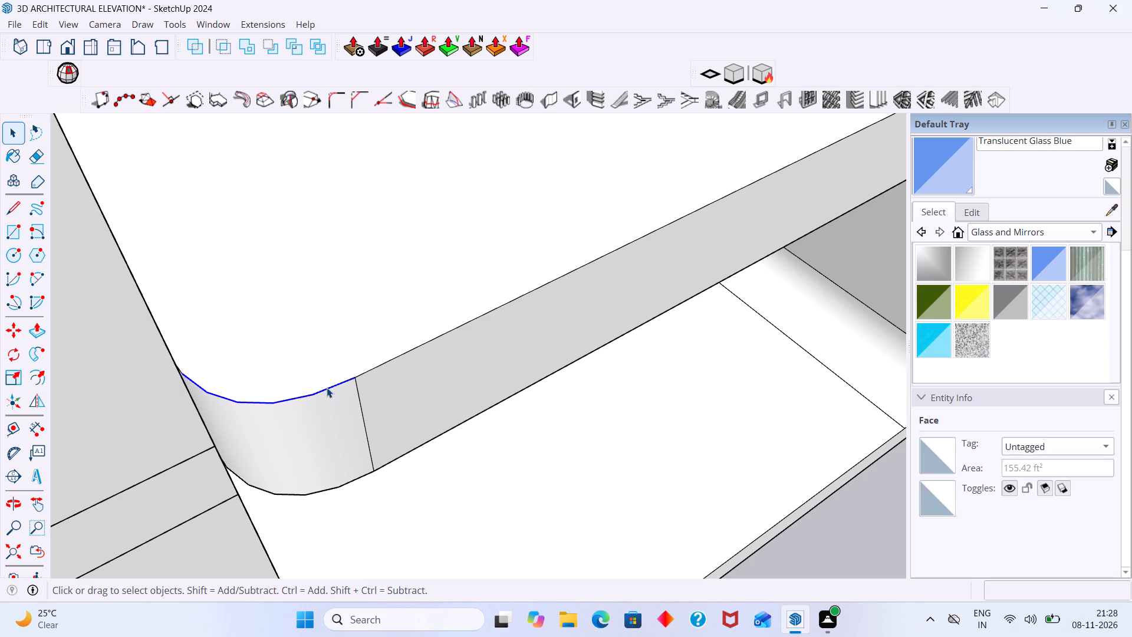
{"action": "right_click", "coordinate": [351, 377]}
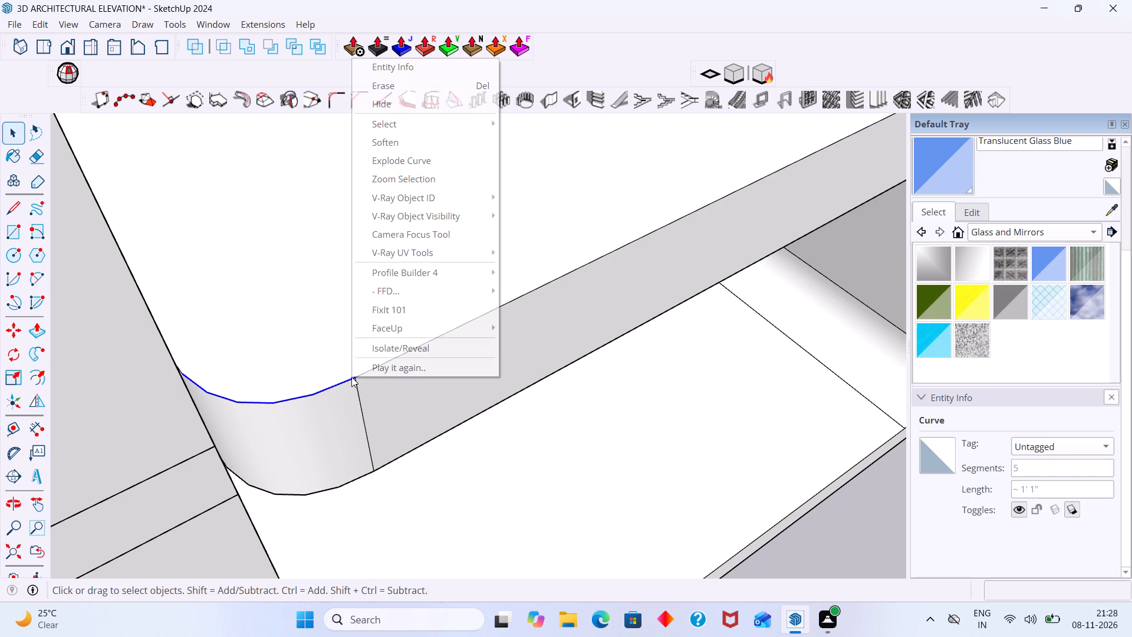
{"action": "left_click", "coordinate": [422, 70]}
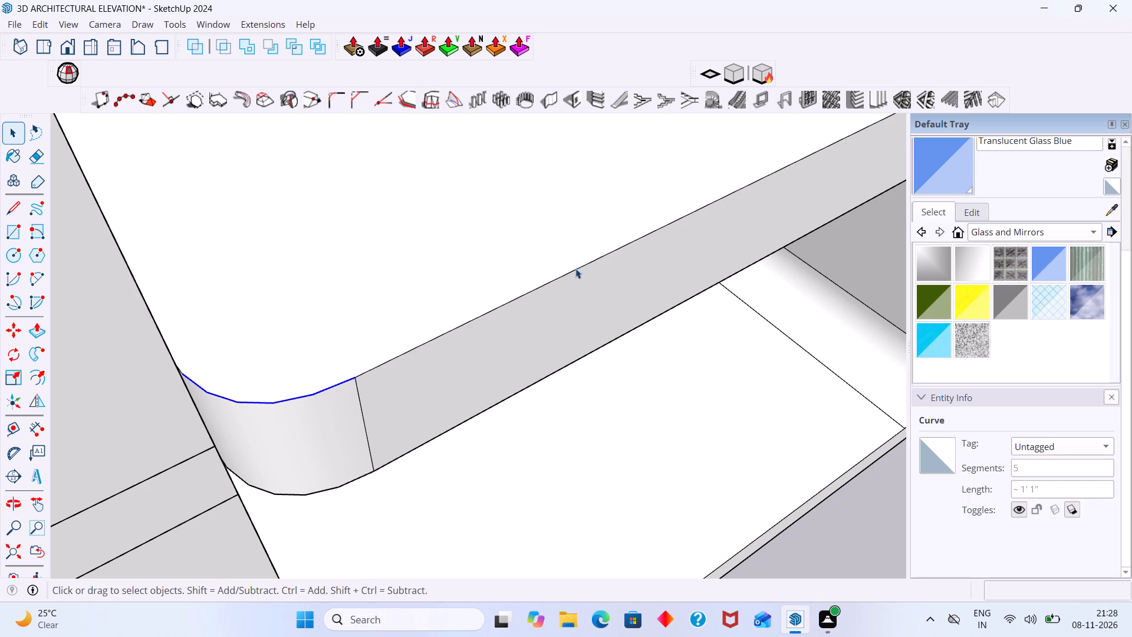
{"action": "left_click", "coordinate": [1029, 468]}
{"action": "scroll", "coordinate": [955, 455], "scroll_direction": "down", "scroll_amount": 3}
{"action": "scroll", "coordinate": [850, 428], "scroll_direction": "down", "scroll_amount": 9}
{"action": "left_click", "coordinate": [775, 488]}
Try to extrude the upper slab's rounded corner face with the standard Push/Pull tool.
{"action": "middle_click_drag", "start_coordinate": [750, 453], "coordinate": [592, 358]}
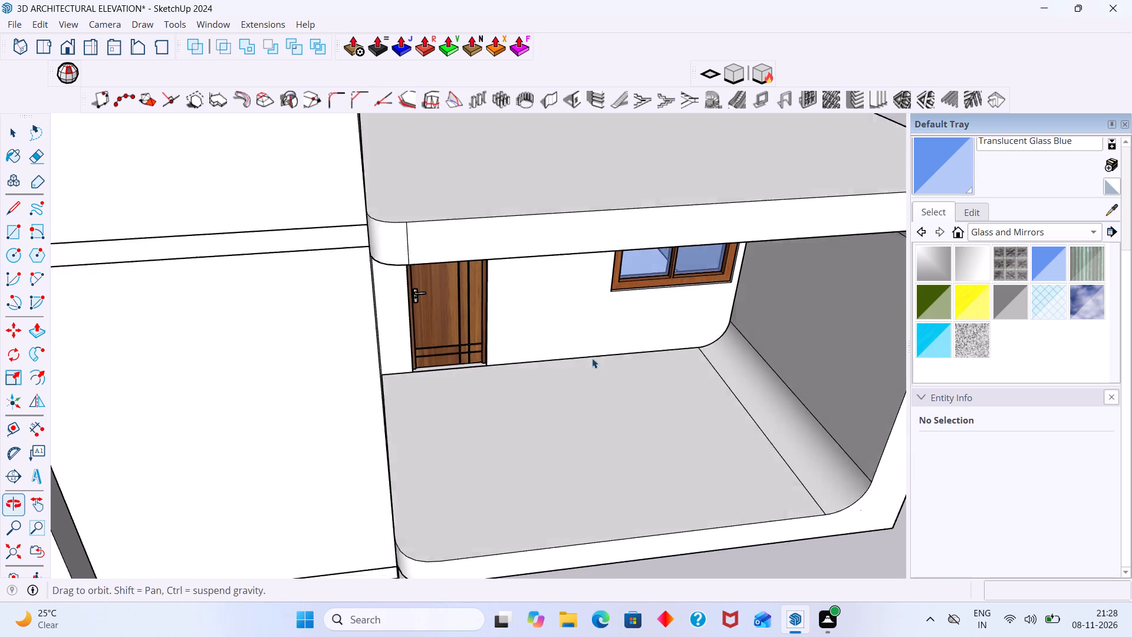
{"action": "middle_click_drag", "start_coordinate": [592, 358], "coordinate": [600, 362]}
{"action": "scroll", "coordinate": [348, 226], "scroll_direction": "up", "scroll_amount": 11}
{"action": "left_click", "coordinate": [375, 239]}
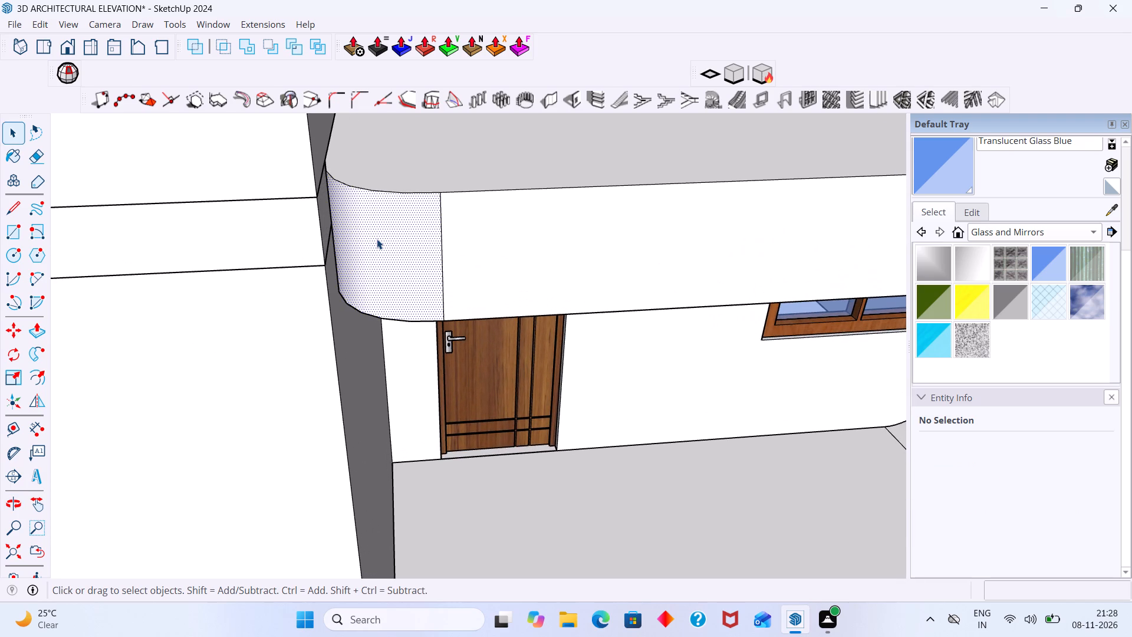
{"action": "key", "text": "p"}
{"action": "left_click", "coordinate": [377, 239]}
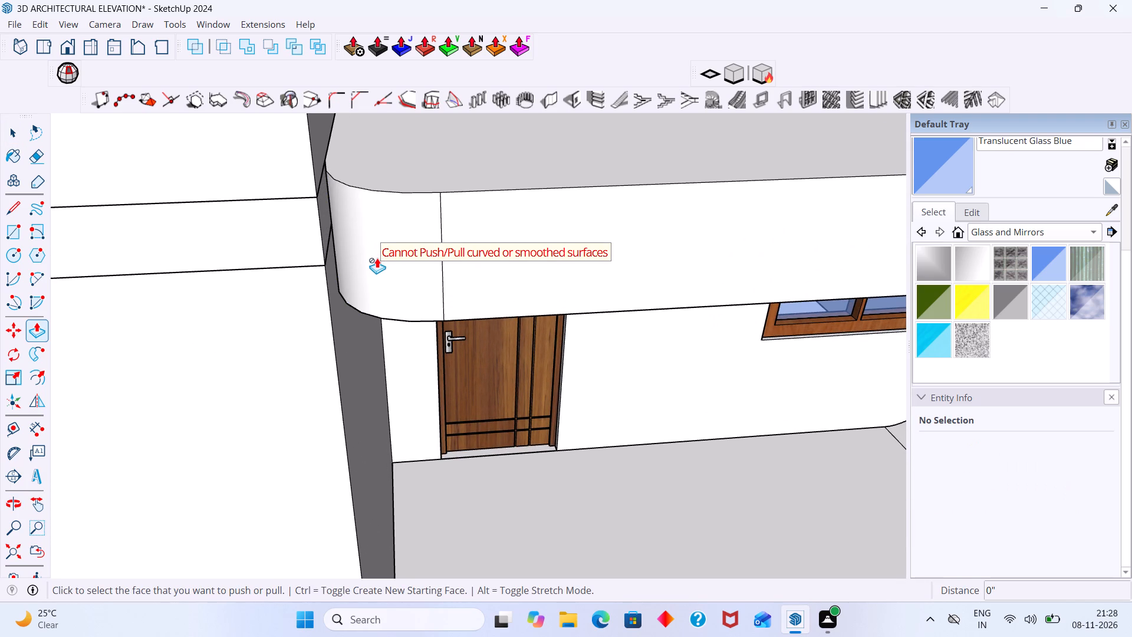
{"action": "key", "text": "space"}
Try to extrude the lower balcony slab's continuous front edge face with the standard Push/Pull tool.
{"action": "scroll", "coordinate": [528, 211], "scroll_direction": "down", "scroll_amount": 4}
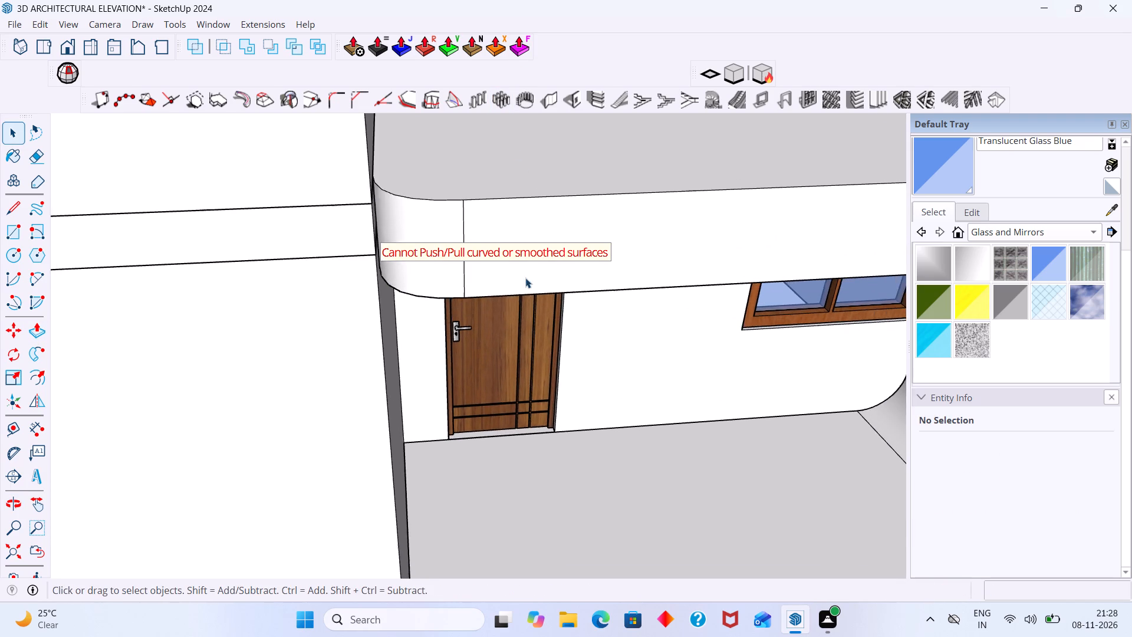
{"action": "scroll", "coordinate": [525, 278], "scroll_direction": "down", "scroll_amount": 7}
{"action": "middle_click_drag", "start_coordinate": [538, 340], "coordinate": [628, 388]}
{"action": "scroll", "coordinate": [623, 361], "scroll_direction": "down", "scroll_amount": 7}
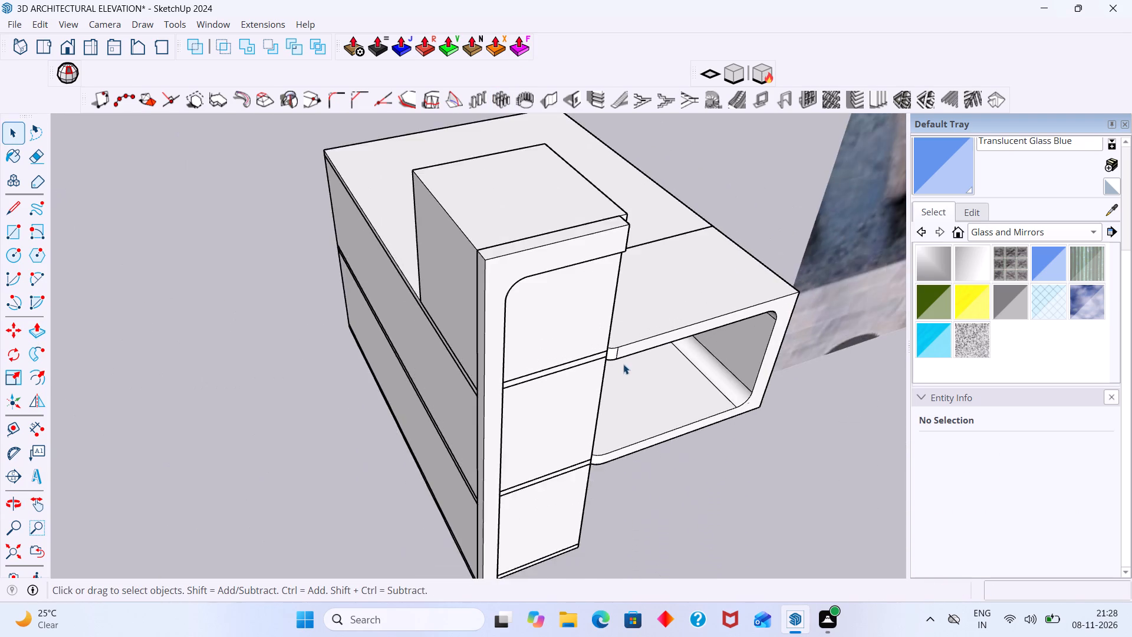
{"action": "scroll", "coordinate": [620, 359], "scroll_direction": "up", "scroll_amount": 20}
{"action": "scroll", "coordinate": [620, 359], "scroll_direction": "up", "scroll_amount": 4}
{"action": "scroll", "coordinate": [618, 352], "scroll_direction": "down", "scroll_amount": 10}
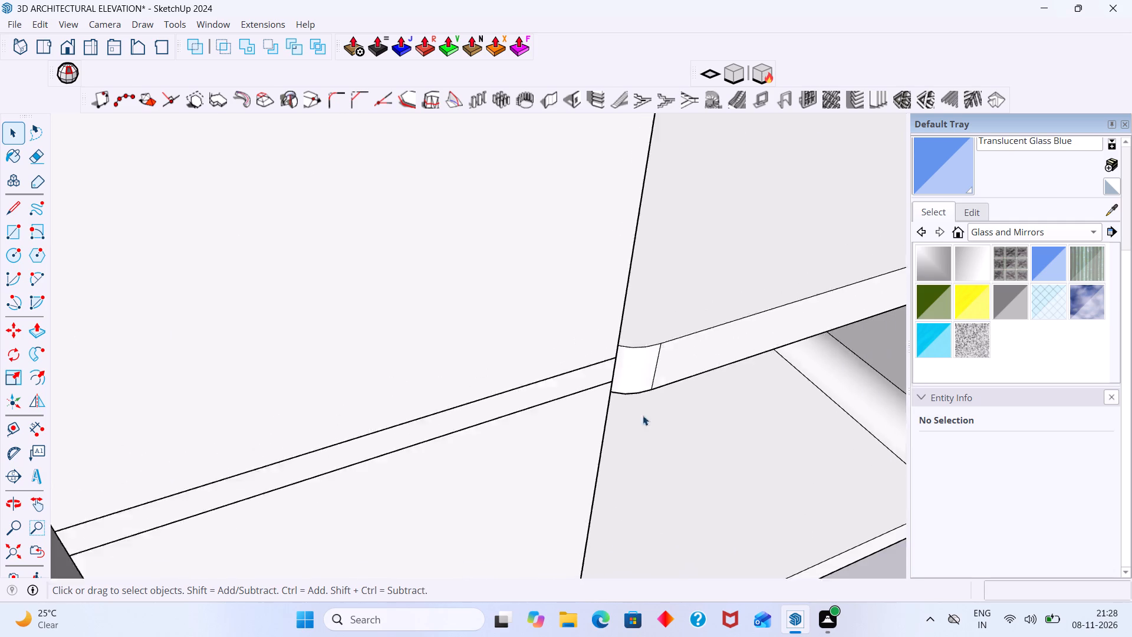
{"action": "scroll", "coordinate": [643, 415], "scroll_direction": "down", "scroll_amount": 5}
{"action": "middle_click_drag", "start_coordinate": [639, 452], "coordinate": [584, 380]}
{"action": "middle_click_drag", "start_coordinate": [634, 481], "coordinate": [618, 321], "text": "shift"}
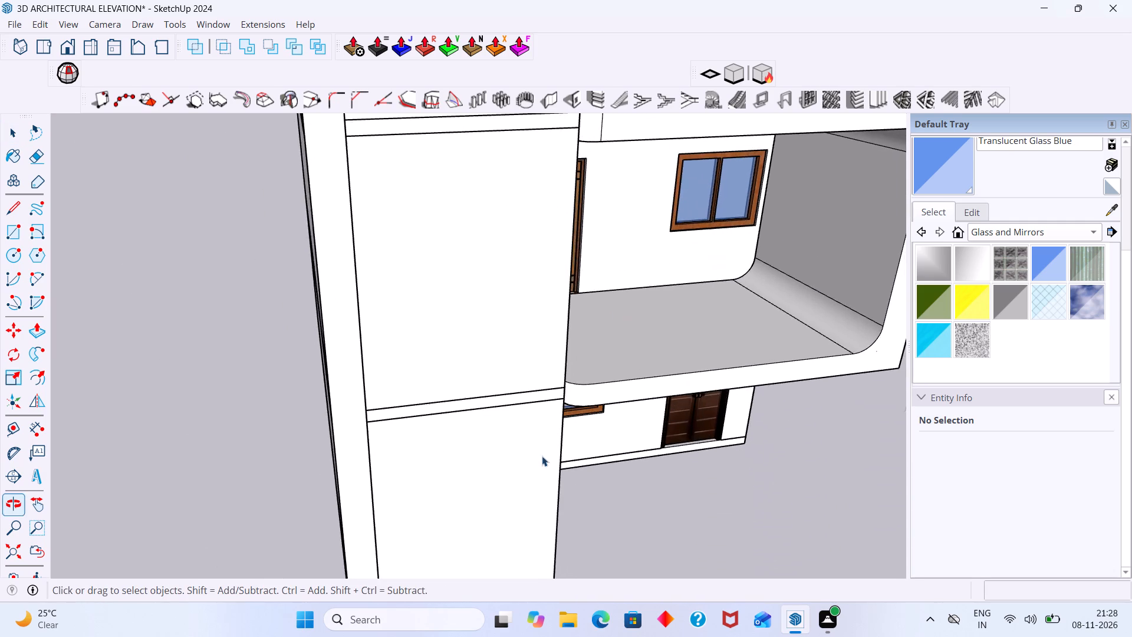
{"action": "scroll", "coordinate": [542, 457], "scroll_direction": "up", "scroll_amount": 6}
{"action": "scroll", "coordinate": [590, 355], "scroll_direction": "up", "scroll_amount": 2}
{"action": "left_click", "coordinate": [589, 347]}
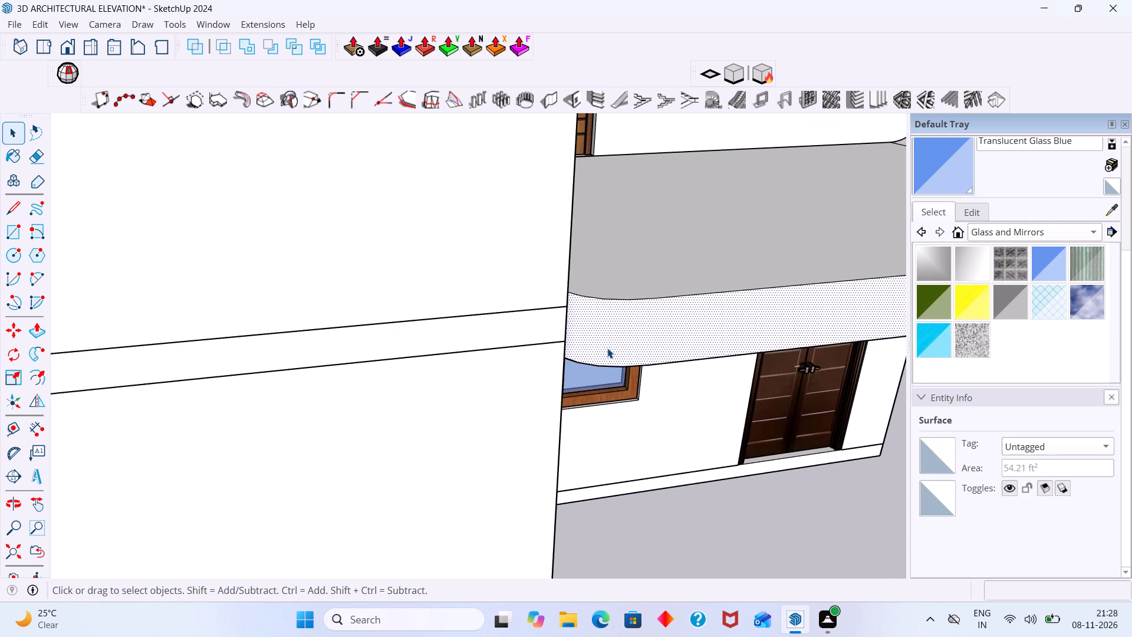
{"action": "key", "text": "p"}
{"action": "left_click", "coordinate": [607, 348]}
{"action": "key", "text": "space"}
Offset the lower balcony slab's continuous front edge surface outward about 1' 6 7/16" with Round Push Pull, using 6 segments.
{"action": "left_click", "coordinate": [615, 338]}
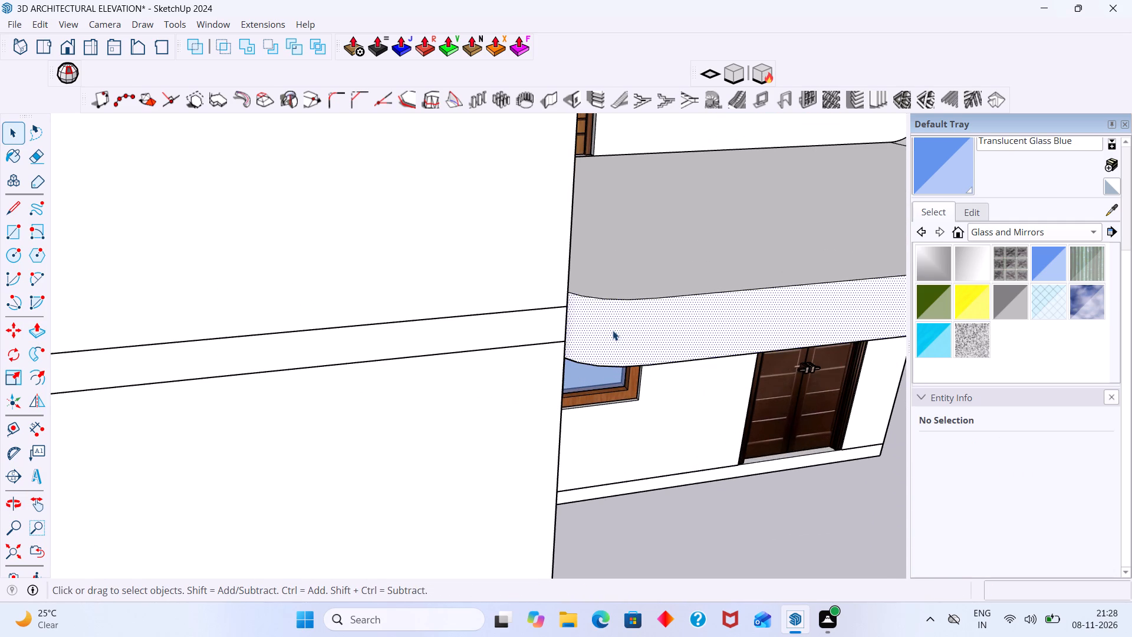
{"action": "left_click", "coordinate": [429, 53]}
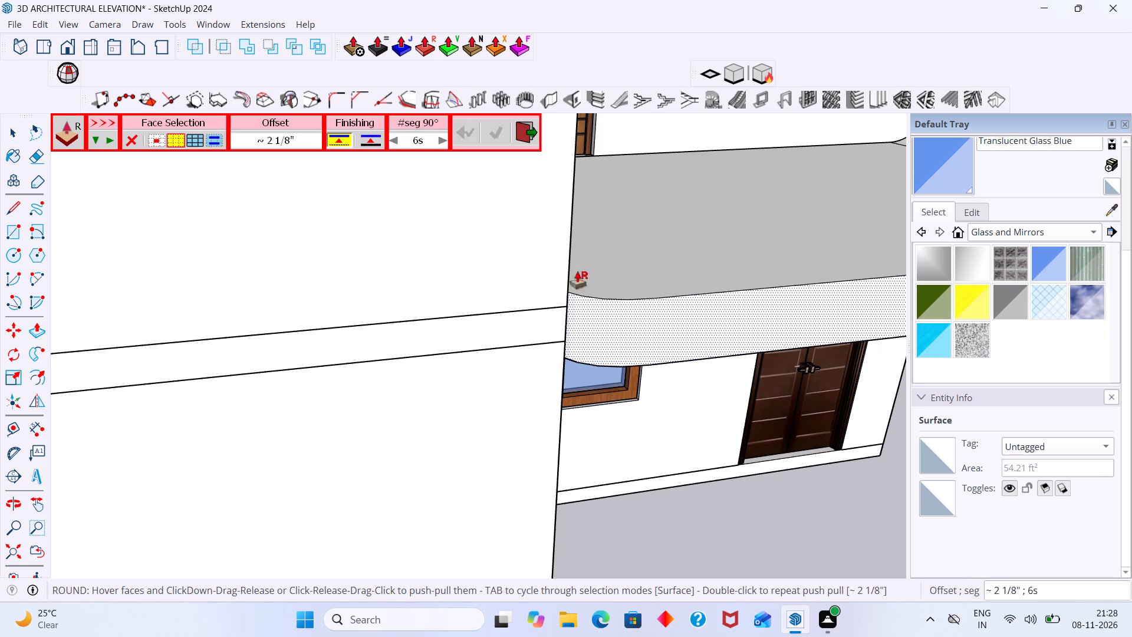
{"action": "left_click", "coordinate": [669, 352]}
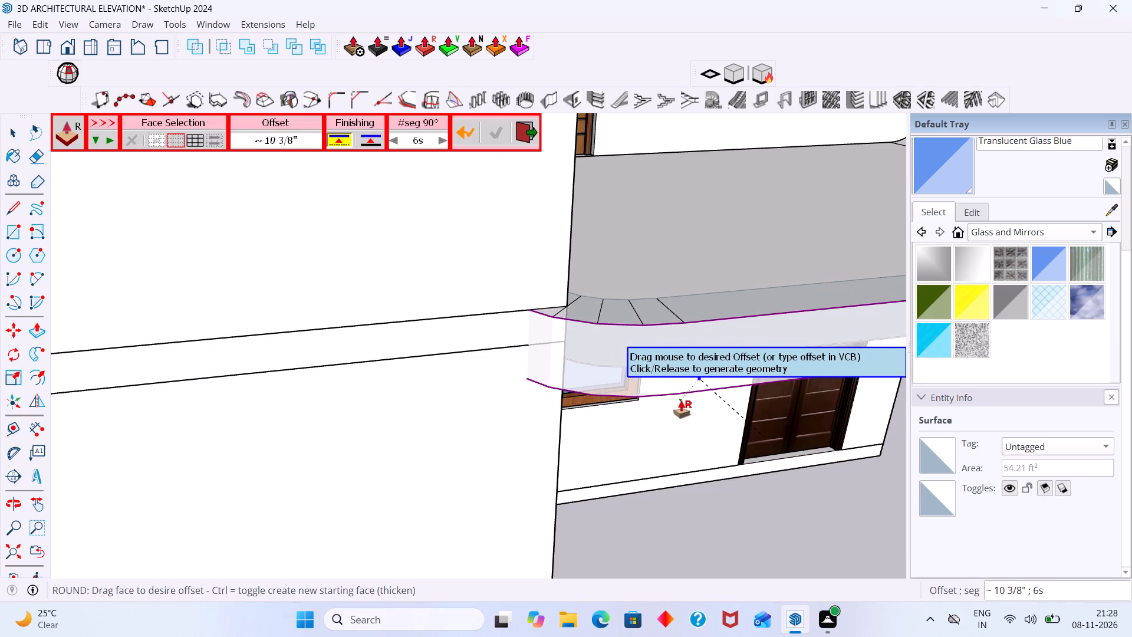
{"action": "left_click", "coordinate": [682, 455]}
{"action": "scroll", "coordinate": [670, 422], "scroll_direction": "down", "scroll_amount": 3}
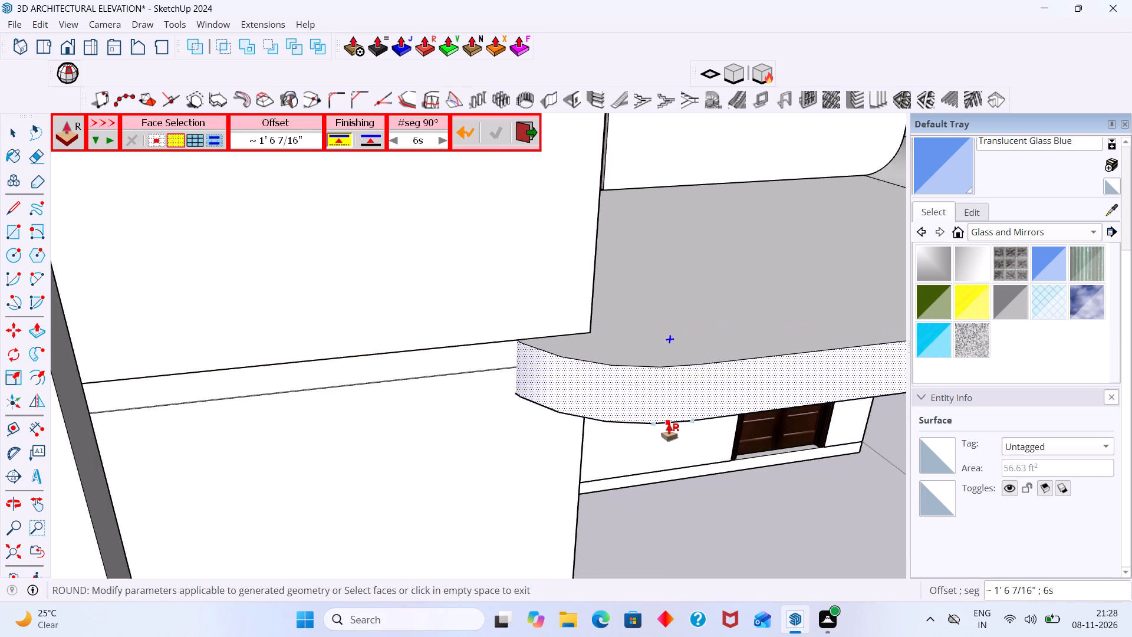
{"action": "scroll", "coordinate": [669, 424], "scroll_direction": "down", "scroll_amount": 14}
{"action": "middle_click_drag", "start_coordinate": [689, 356], "coordinate": [643, 406]}
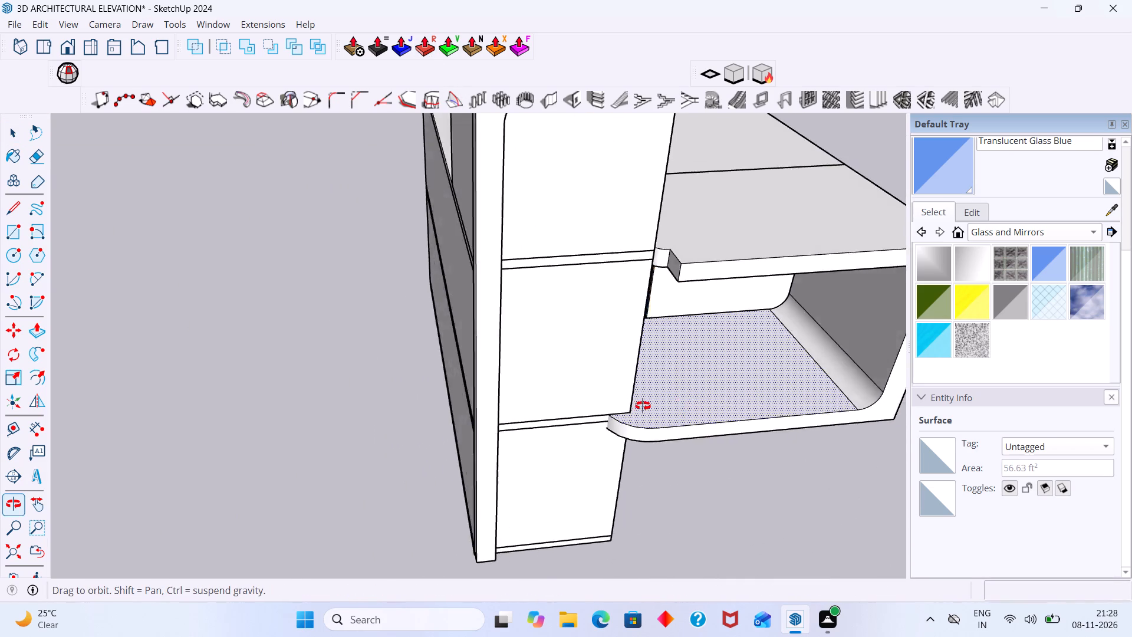
Offset the lower balcony slab's rounded front edge surface outward about 8 5/8" with Round Push Pull, using 6 segments.
{"action": "middle_click_drag", "start_coordinate": [643, 406], "coordinate": [634, 407]}
{"action": "scroll", "coordinate": [657, 333], "scroll_direction": "up", "scroll_amount": 5}
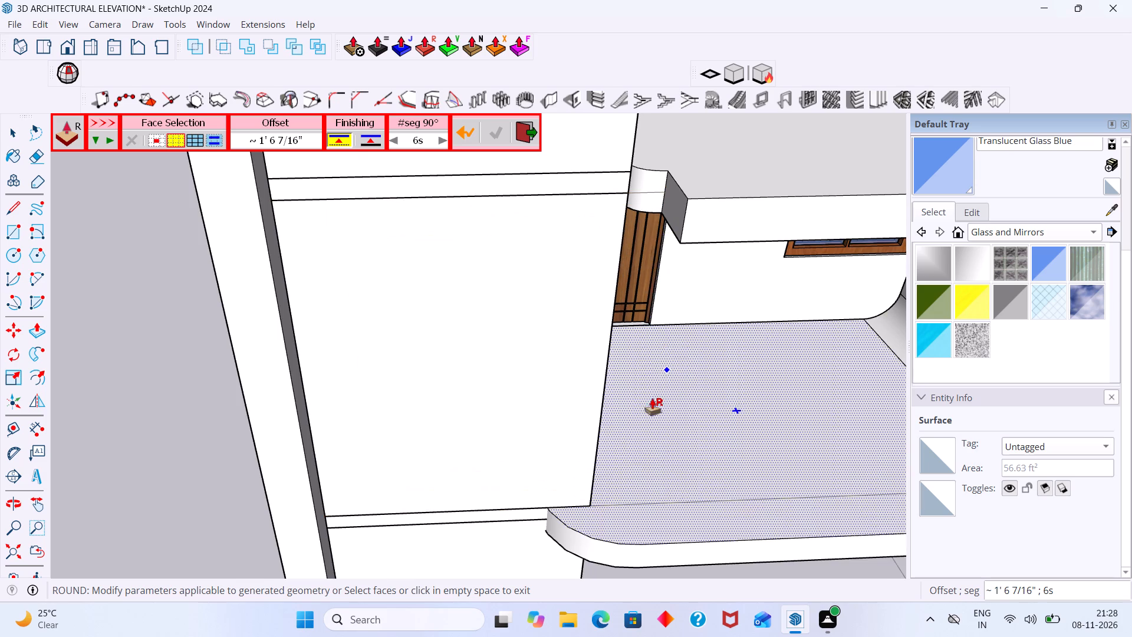
{"action": "scroll", "coordinate": [577, 529], "scroll_direction": "up", "scroll_amount": 1}
{"action": "middle_click_drag", "start_coordinate": [582, 538], "coordinate": [607, 469]}
{"action": "left_click", "coordinate": [613, 514]}
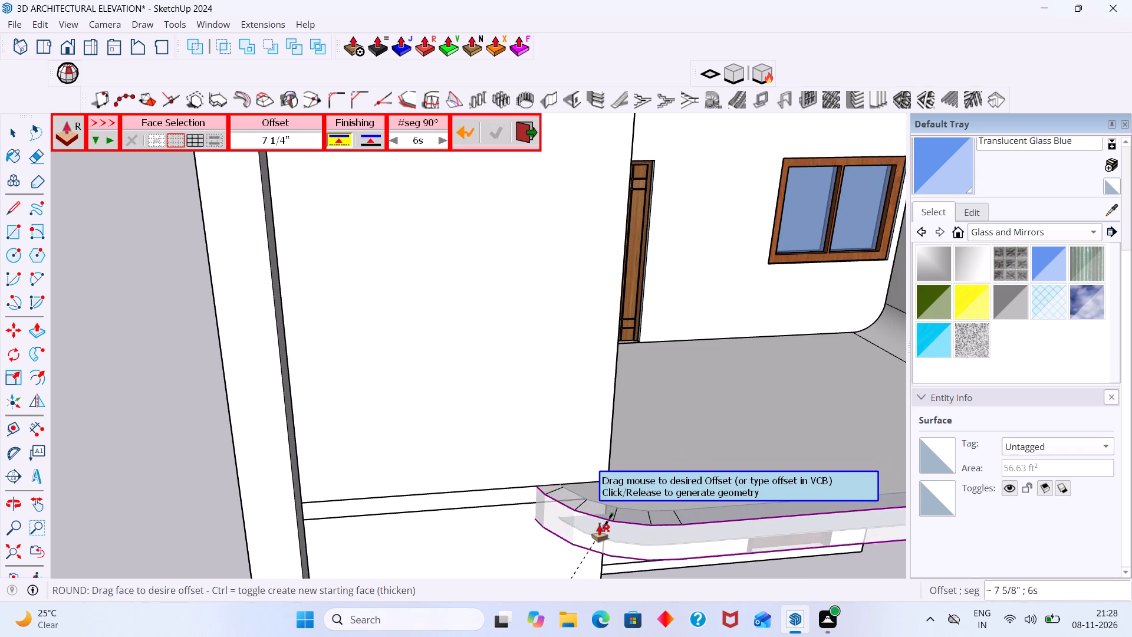
{"action": "left_click", "coordinate": [598, 527]}
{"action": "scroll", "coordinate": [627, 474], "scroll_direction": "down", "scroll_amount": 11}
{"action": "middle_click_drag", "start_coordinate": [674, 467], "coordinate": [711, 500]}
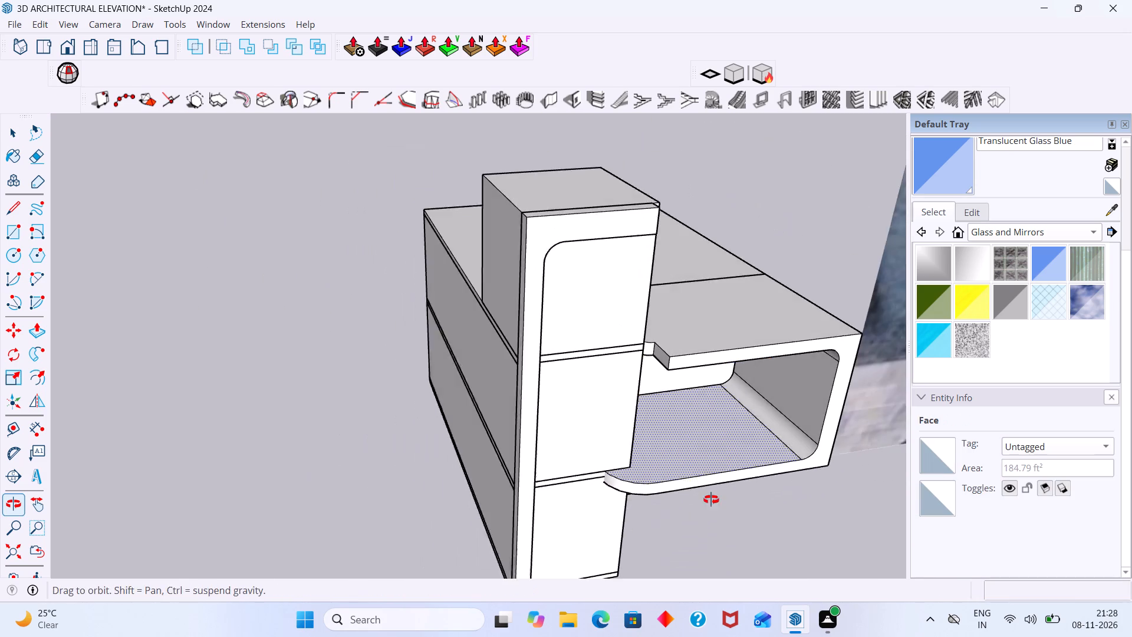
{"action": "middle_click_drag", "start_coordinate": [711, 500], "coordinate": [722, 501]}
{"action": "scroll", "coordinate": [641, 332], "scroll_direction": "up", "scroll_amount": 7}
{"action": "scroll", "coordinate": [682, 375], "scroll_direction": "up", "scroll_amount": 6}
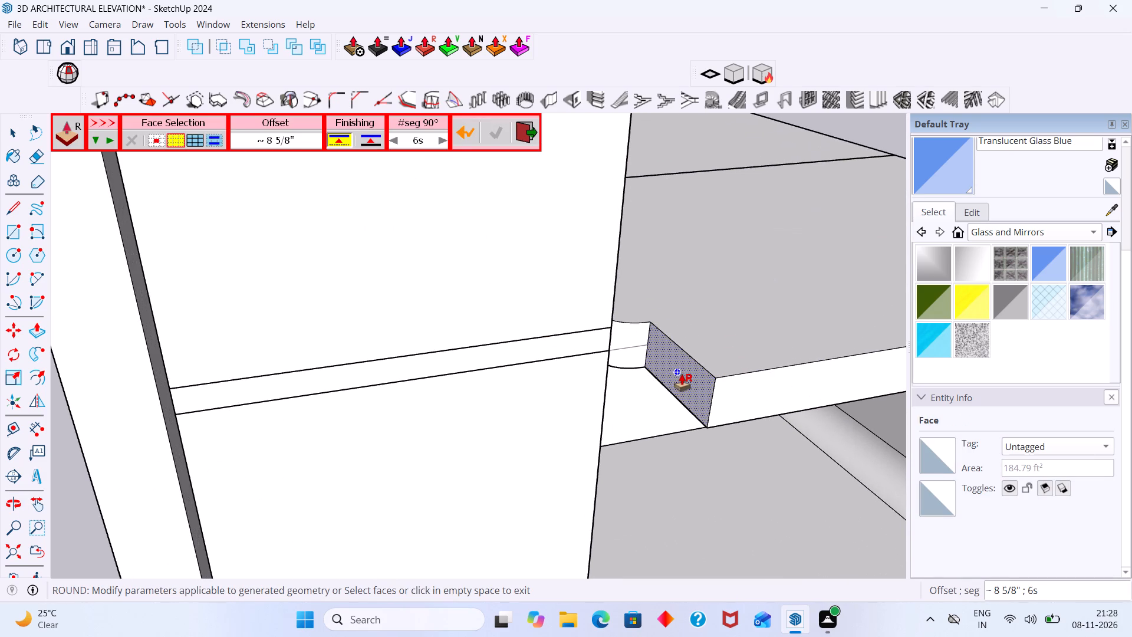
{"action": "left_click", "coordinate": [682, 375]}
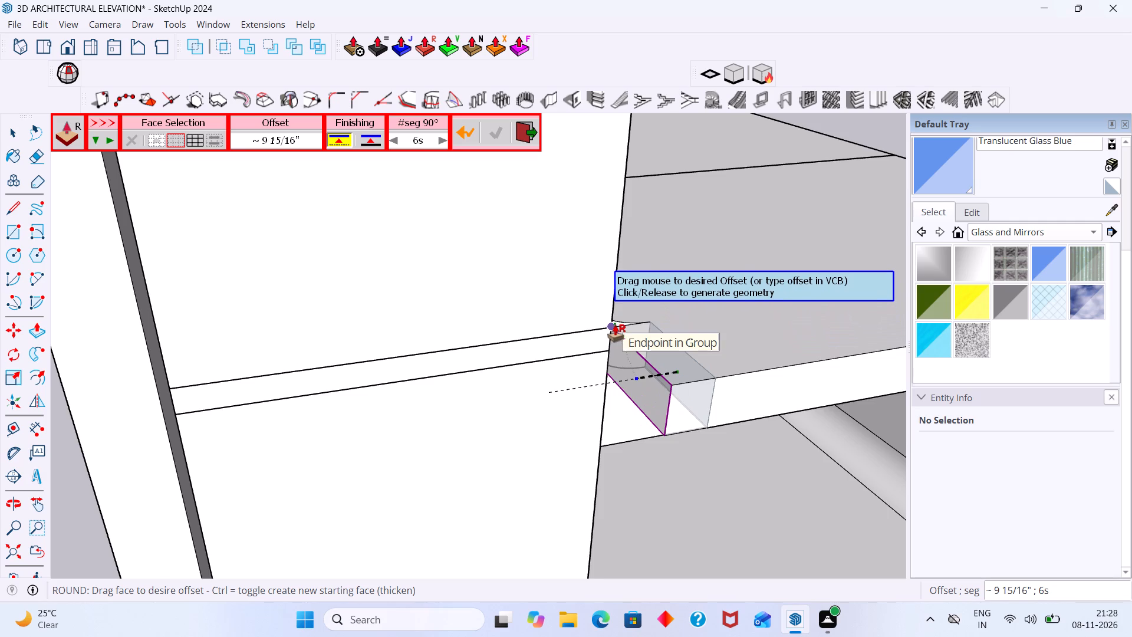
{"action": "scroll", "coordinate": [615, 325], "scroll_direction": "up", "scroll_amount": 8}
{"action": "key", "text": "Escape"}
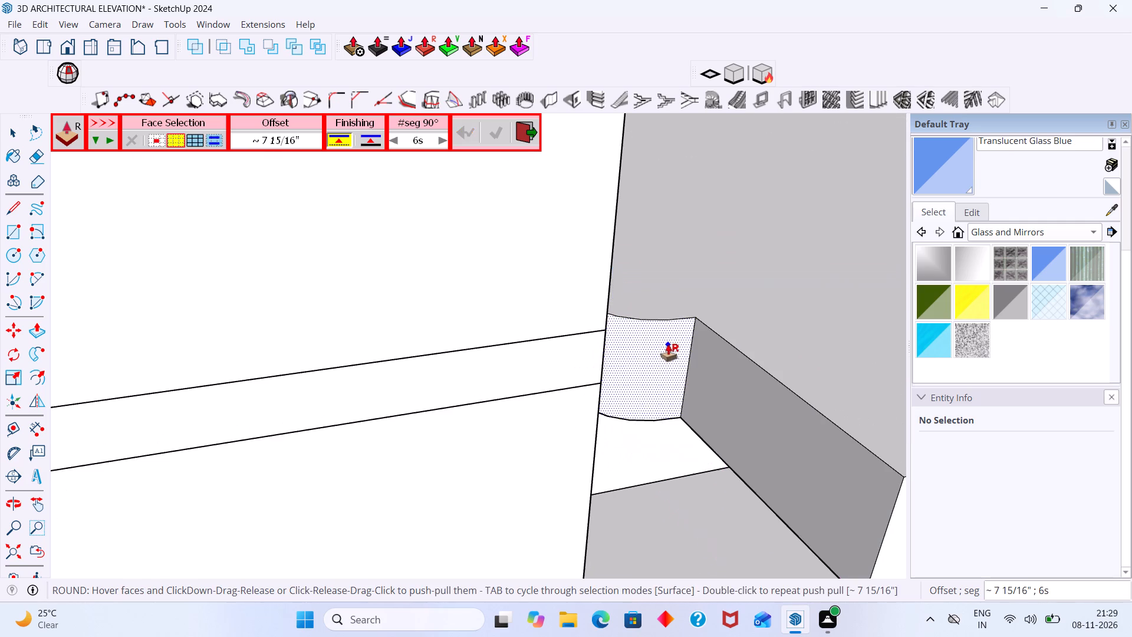
Offset the upper slab's small rounded corner face beside the tower outward about 2' 1" with Round Push Pull, using 6 segments.
{"action": "left_click", "coordinate": [650, 340]}
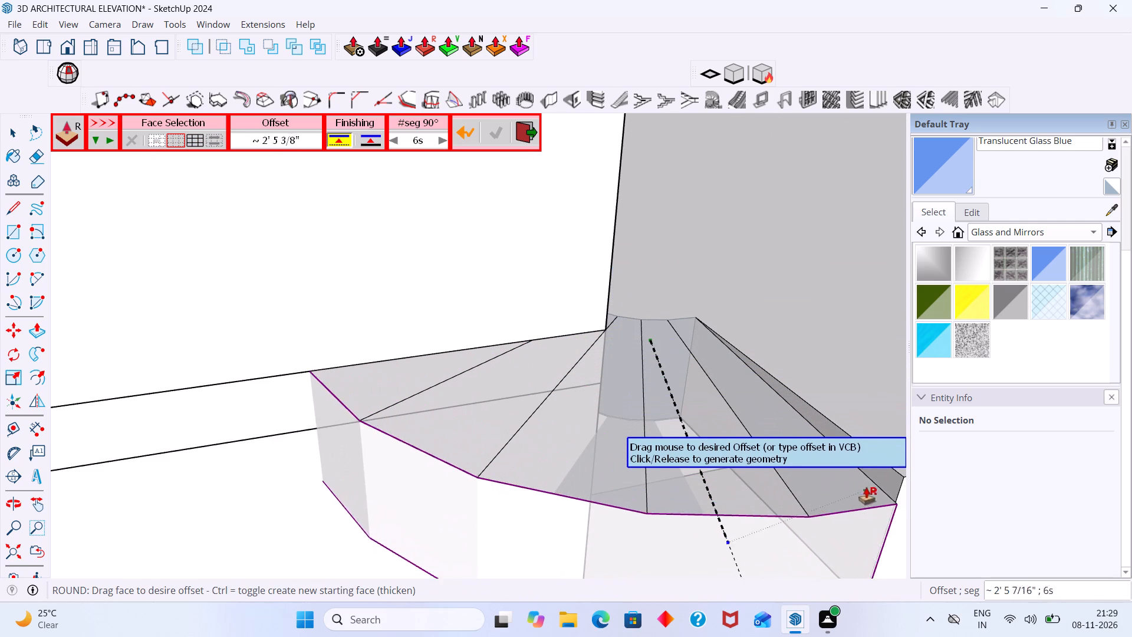
{"action": "middle_click_drag", "start_coordinate": [899, 472], "coordinate": [796, 424]}
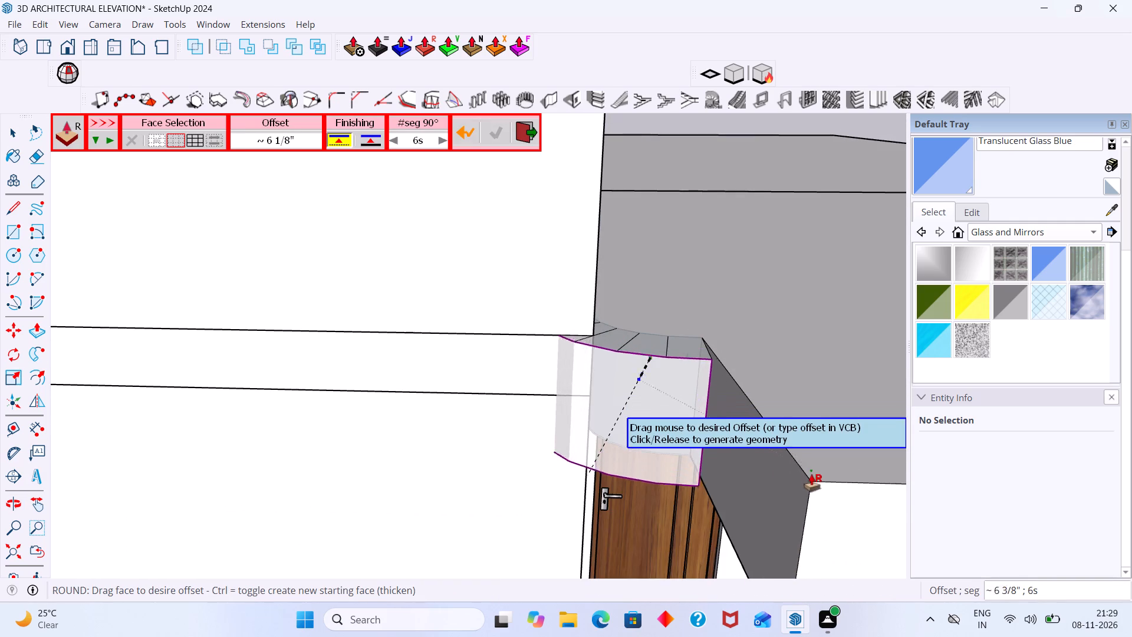
{"action": "left_click", "coordinate": [810, 482]}
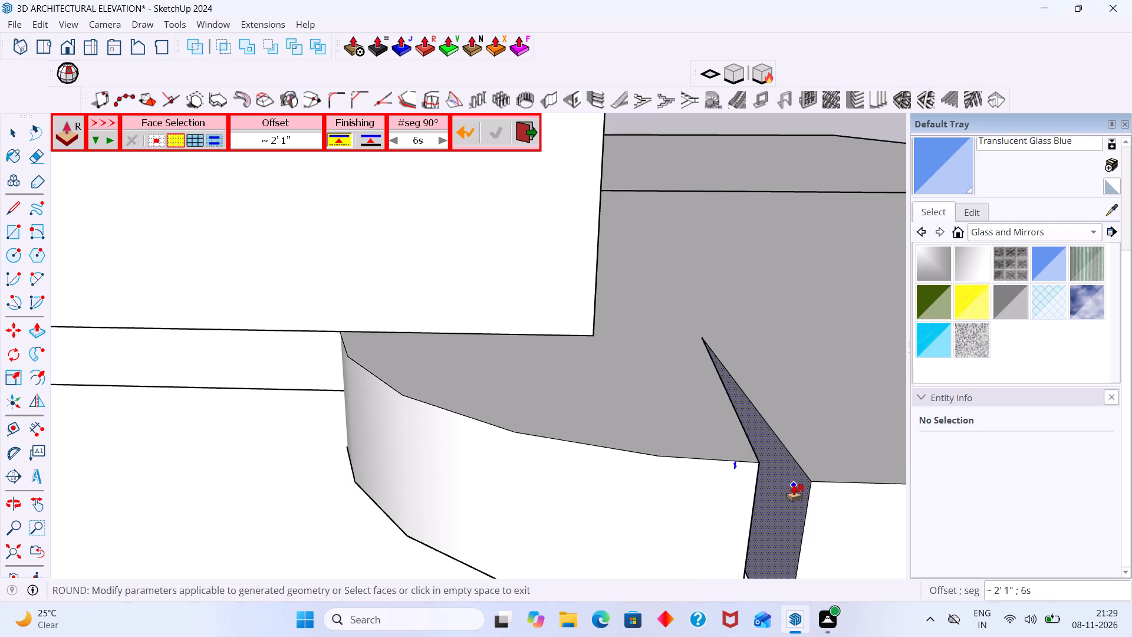
Offset the upper slab's narrow side face about 2 1/4" toward the rounded corner with Round Push Pull.
{"action": "left_click", "coordinate": [794, 485]}
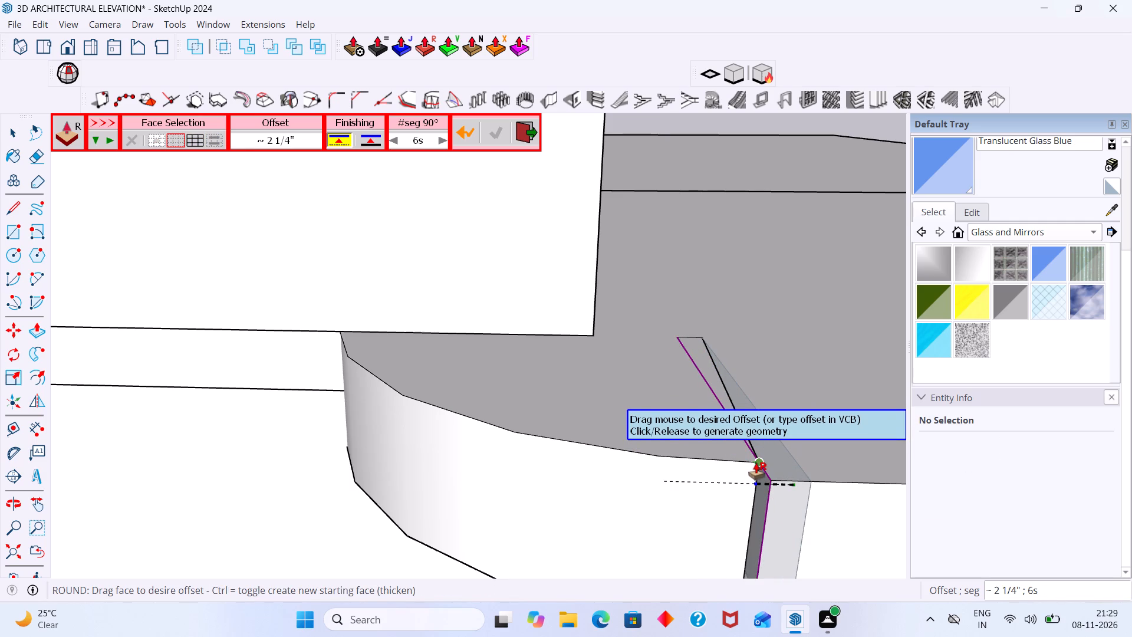
{"action": "left_click", "coordinate": [756, 462]}
Erase the leftover sliver of edges on the upper slab's top face behind the rounded corner joint.
{"action": "scroll", "coordinate": [764, 456], "scroll_direction": "down", "scroll_amount": 2}
{"action": "middle_click_drag", "start_coordinate": [759, 416], "coordinate": [847, 429]}
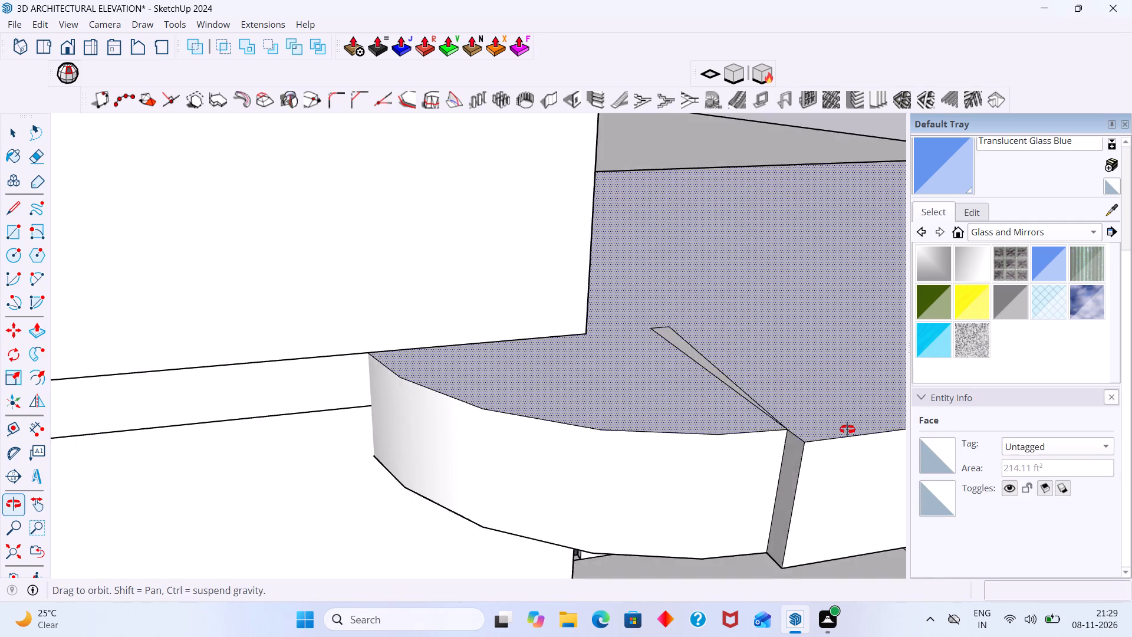
{"action": "middle_click_drag", "start_coordinate": [847, 429], "coordinate": [903, 467]}
{"action": "key", "text": "space"}
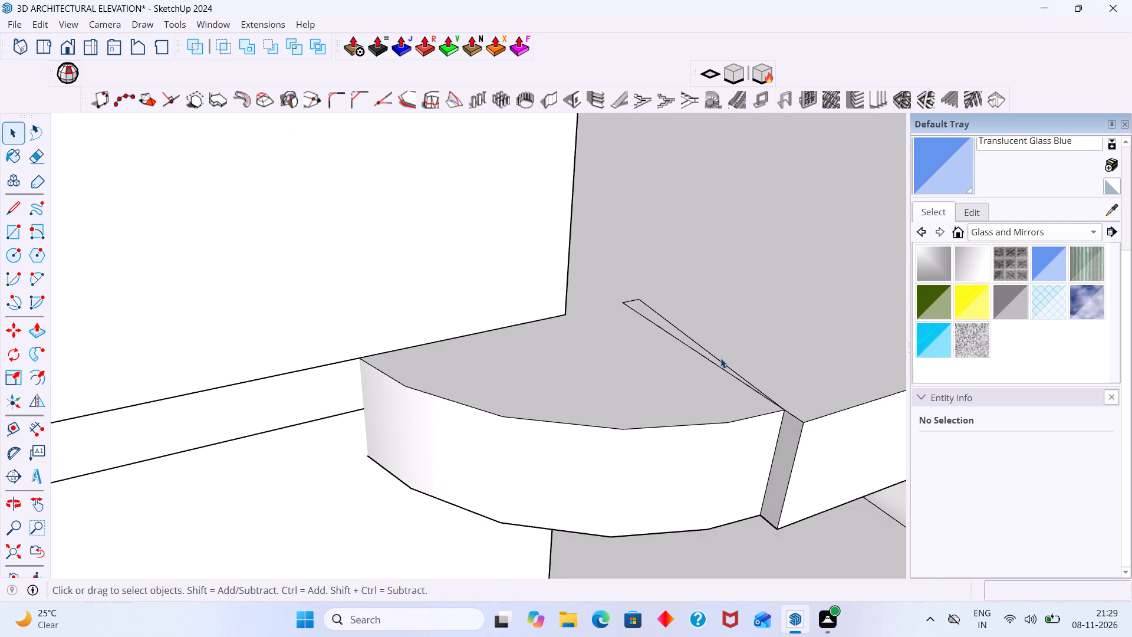
{"action": "key", "text": "e"}
{"action": "left_click_drag", "start_coordinate": [712, 317], "coordinate": [693, 355]}
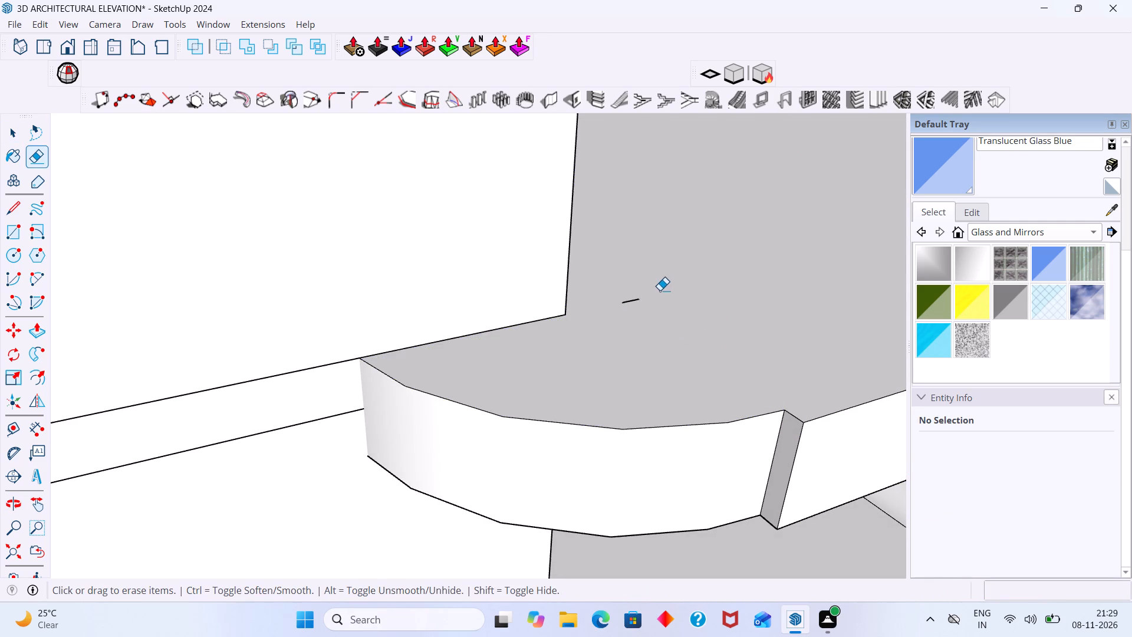
{"action": "left_click_drag", "start_coordinate": [657, 288], "coordinate": [631, 303]}
{"action": "left_click_drag", "start_coordinate": [644, 301], "coordinate": [620, 300]}
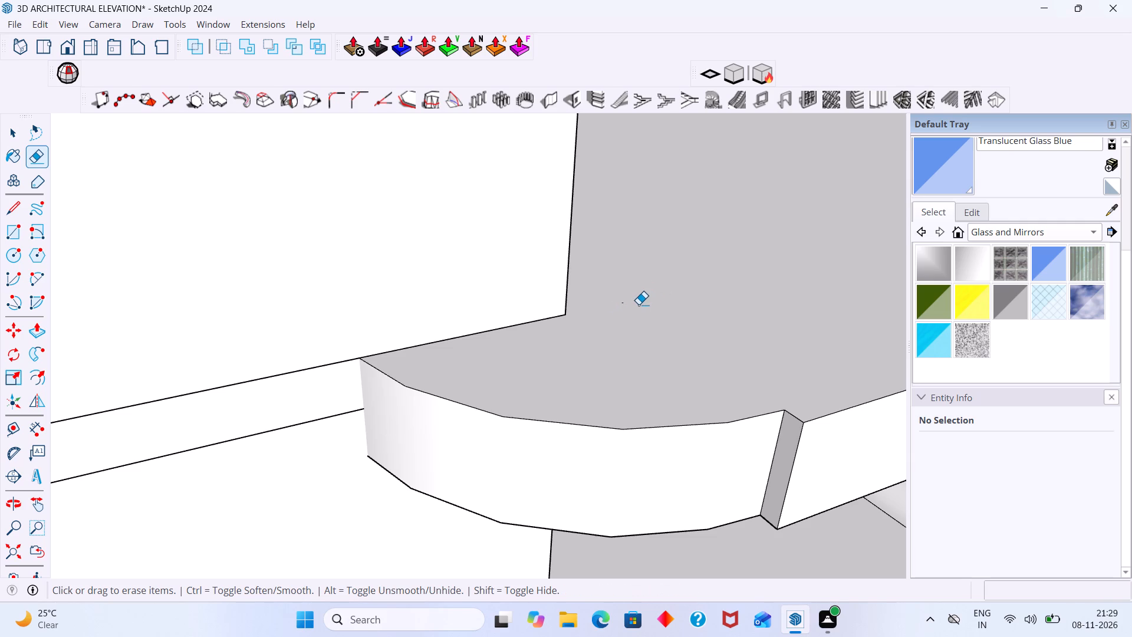
{"action": "left_click", "coordinate": [639, 304]}
{"action": "left_click", "coordinate": [624, 301]}
{"action": "left_click", "coordinate": [640, 300]}
Round Push Pull the upper slab's rounded corner face inward about 3 15/16", and back outward about 6 1/8" to meet the front edge.
{"action": "scroll", "coordinate": [582, 441], "scroll_direction": "down", "scroll_amount": 5}
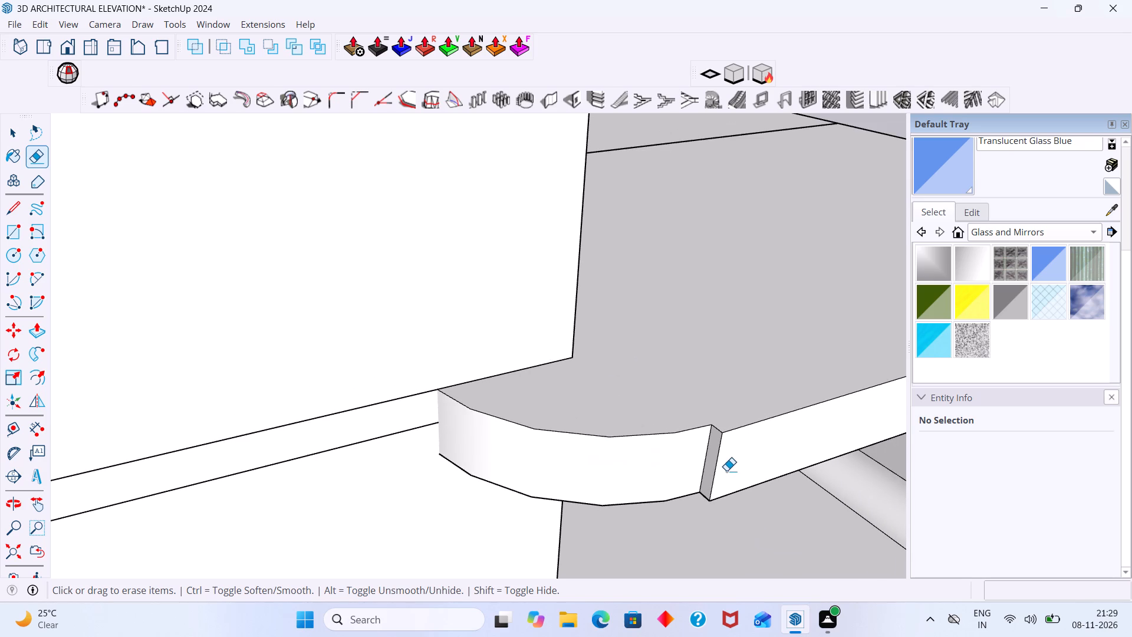
{"action": "key", "text": "space"}
{"action": "scroll", "coordinate": [712, 463], "scroll_direction": "up", "scroll_amount": 2}
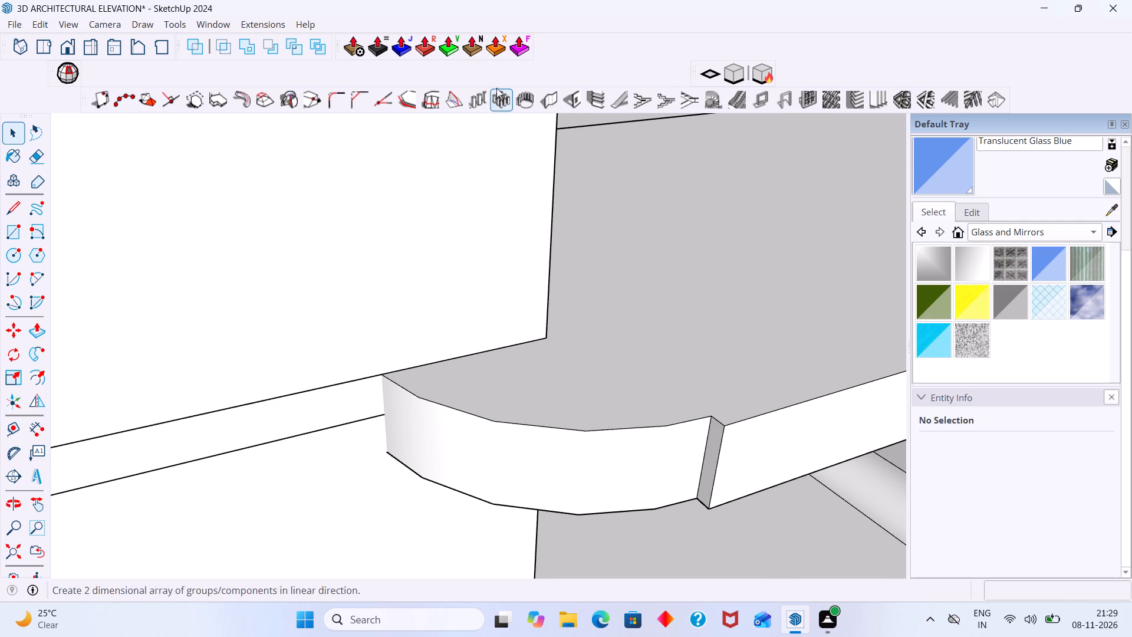
{"action": "left_click", "coordinate": [429, 46]}
{"action": "left_click", "coordinate": [547, 478]}
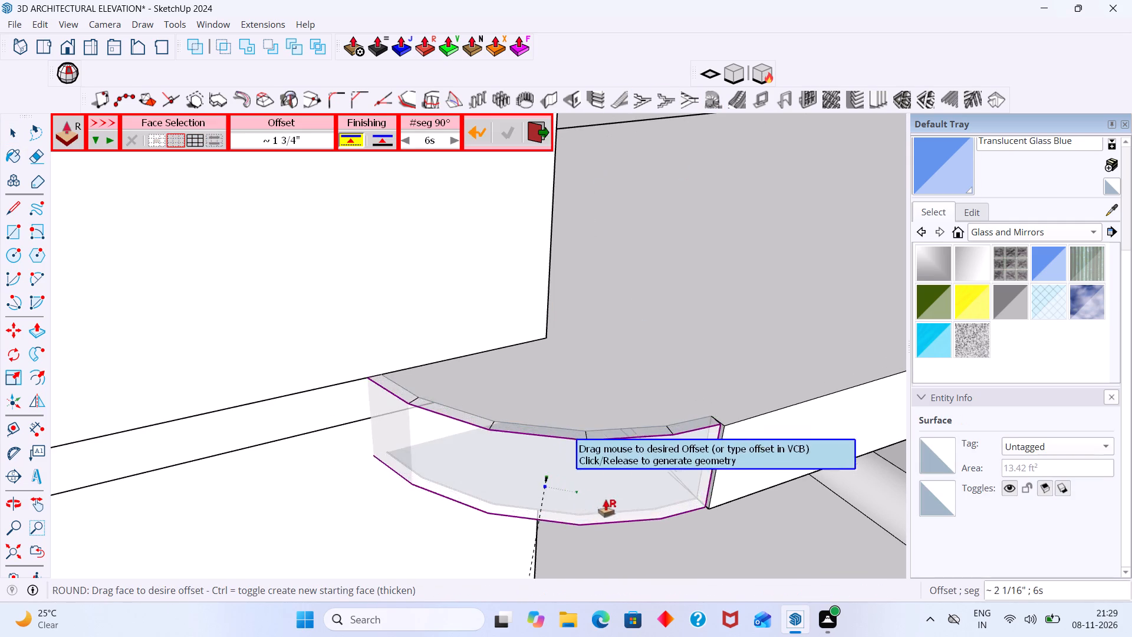
{"action": "left_click", "coordinate": [726, 429]}
{"action": "left_click", "coordinate": [682, 425]}
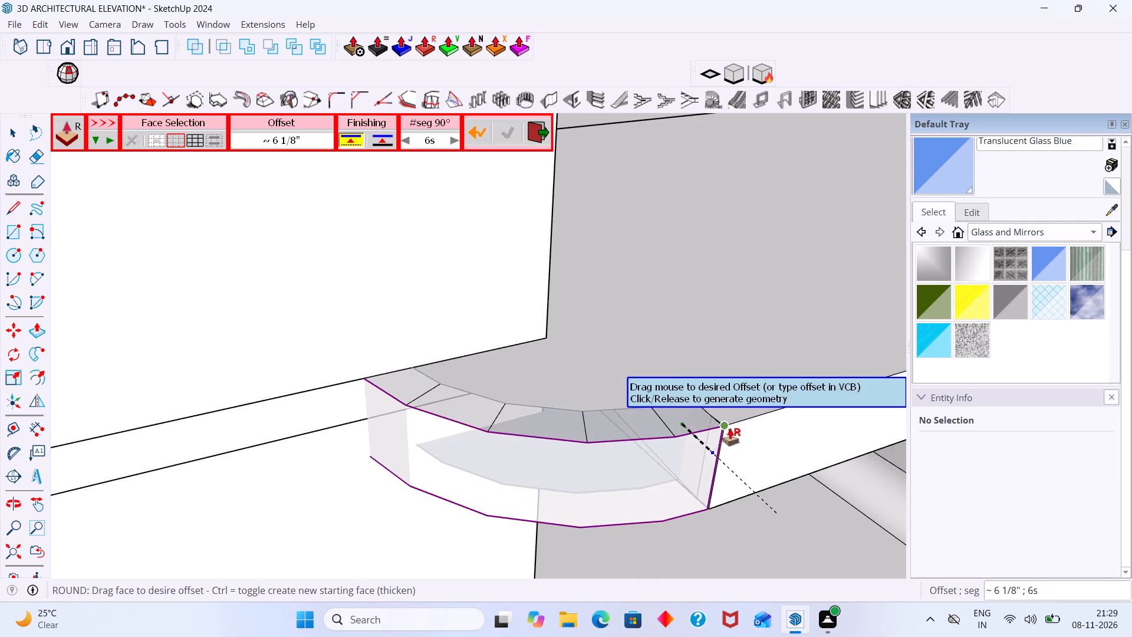
{"action": "left_click", "coordinate": [730, 428]}
Offset the thin side face at the upper slab's corner joint about 3/16" with Round Push Pull to close the gap.
{"action": "scroll", "coordinate": [744, 446], "scroll_direction": "up", "scroll_amount": 6}
{"action": "middle_click_drag", "start_coordinate": [717, 438], "coordinate": [670, 438]}
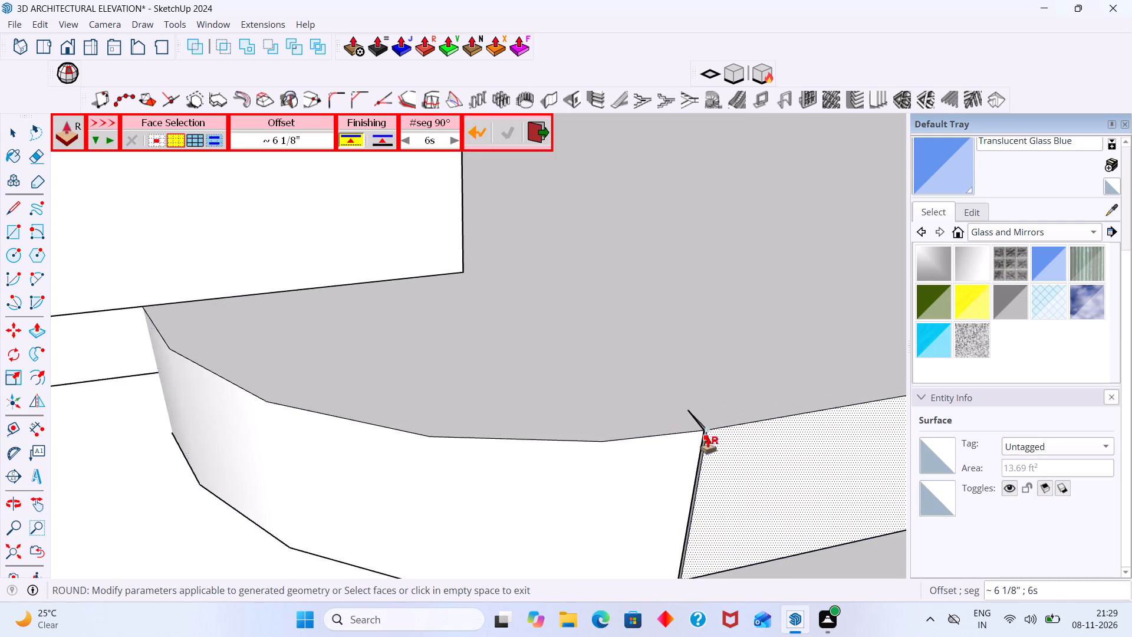
{"action": "scroll", "coordinate": [707, 437], "scroll_direction": "up", "scroll_amount": 18}
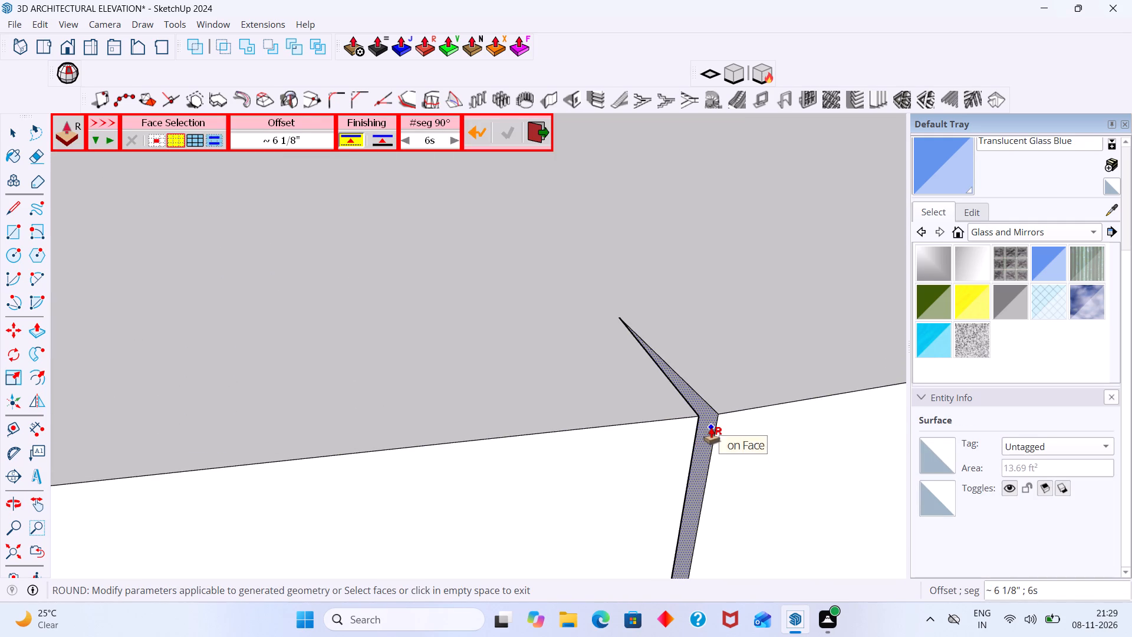
{"action": "left_click", "coordinate": [711, 428]}
{"action": "left_click", "coordinate": [691, 417]}
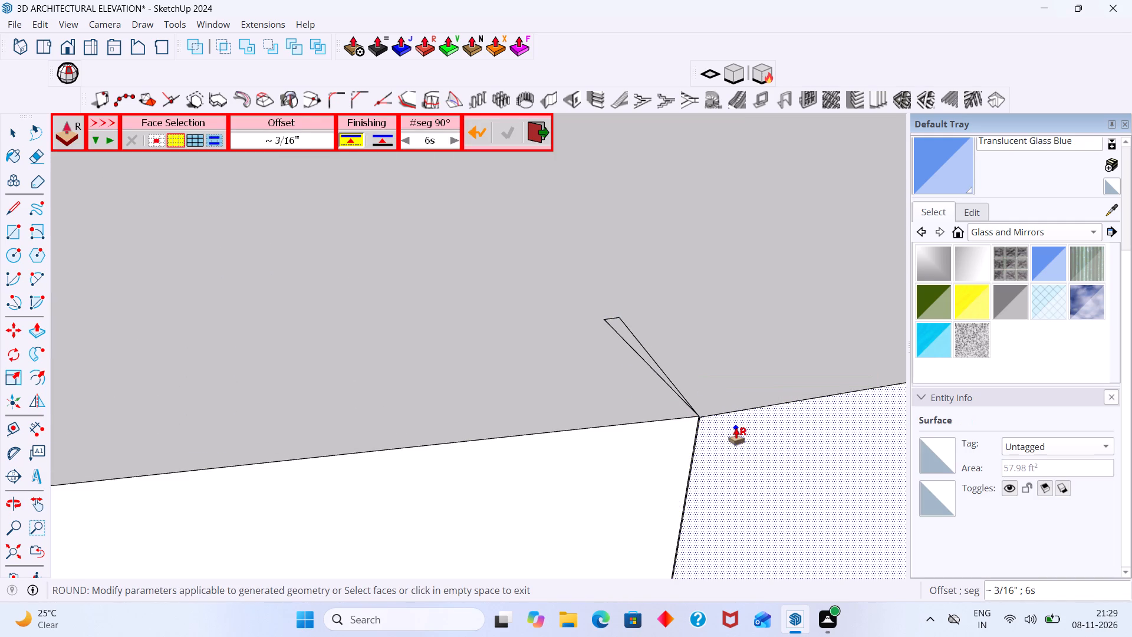
{"action": "scroll", "coordinate": [725, 432], "scroll_direction": "down", "scroll_amount": 6}
{"action": "key", "text": "space"}
Push the upper slab's rounded corner face inward about 1' 11 11/16" to the tower with Round Push Pull, using 6 segments.
{"action": "scroll", "coordinate": [702, 459], "scroll_direction": "down", "scroll_amount": 16}
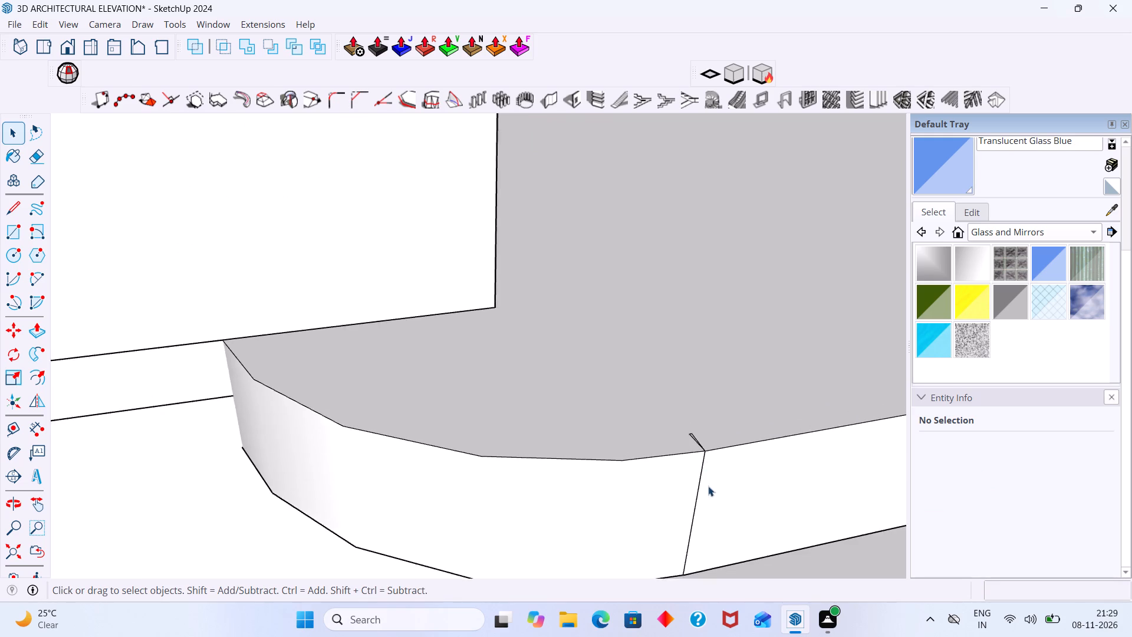
{"action": "scroll", "coordinate": [708, 485], "scroll_direction": "down", "scroll_amount": 1}
{"action": "middle_click_drag", "start_coordinate": [705, 488], "coordinate": [775, 498]}
{"action": "scroll", "coordinate": [676, 463], "scroll_direction": "down", "scroll_amount": 10}
{"action": "scroll", "coordinate": [692, 450], "scroll_direction": "up", "scroll_amount": 5}
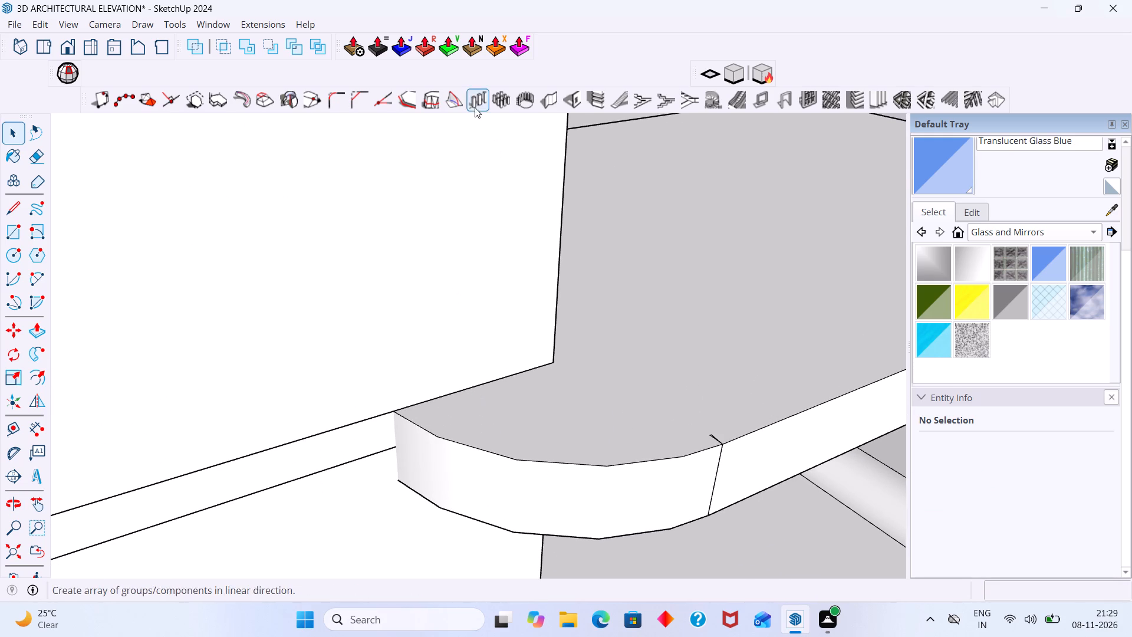
{"action": "left_click", "coordinate": [433, 42]}
{"action": "left_click", "coordinate": [470, 461]}
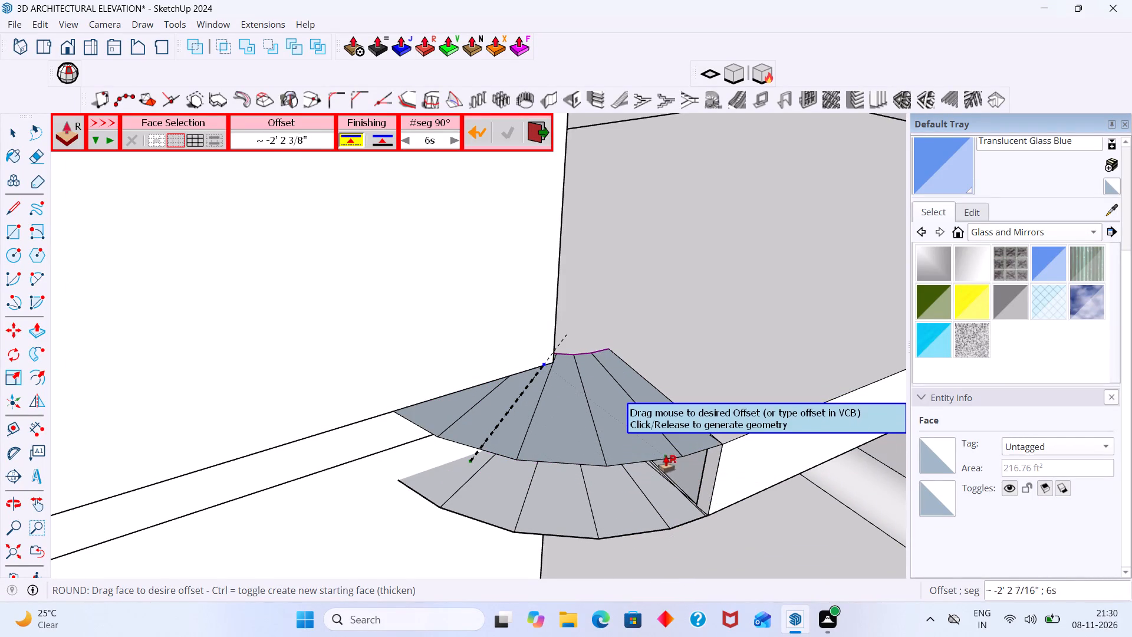
{"action": "middle_click_drag", "start_coordinate": [662, 454], "coordinate": [537, 428]}
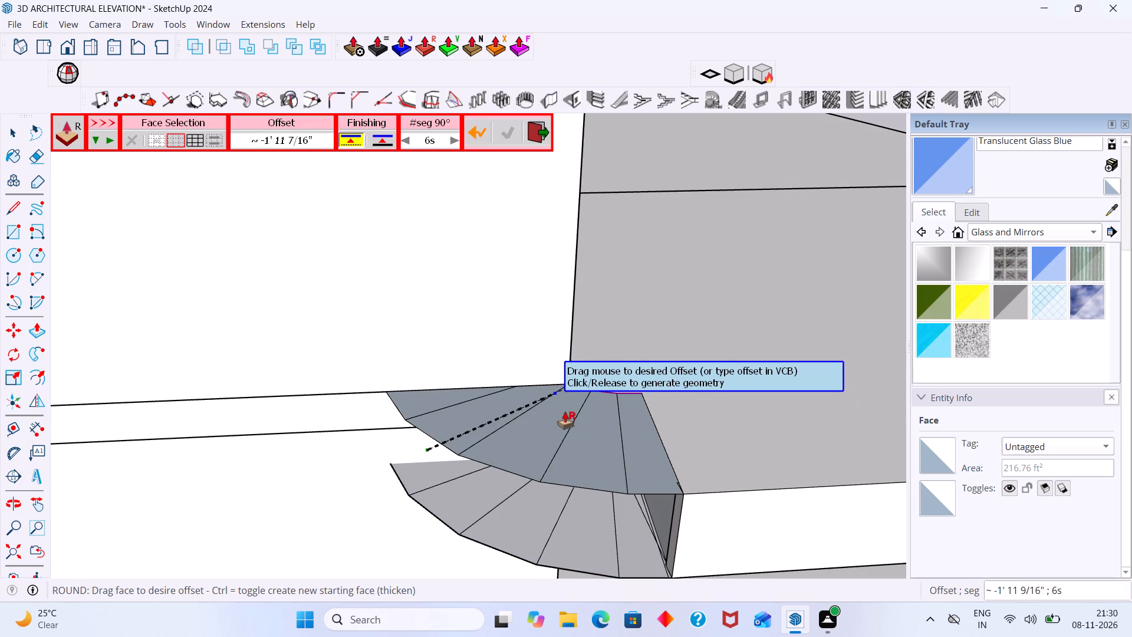
{"action": "left_click", "coordinate": [564, 388]}
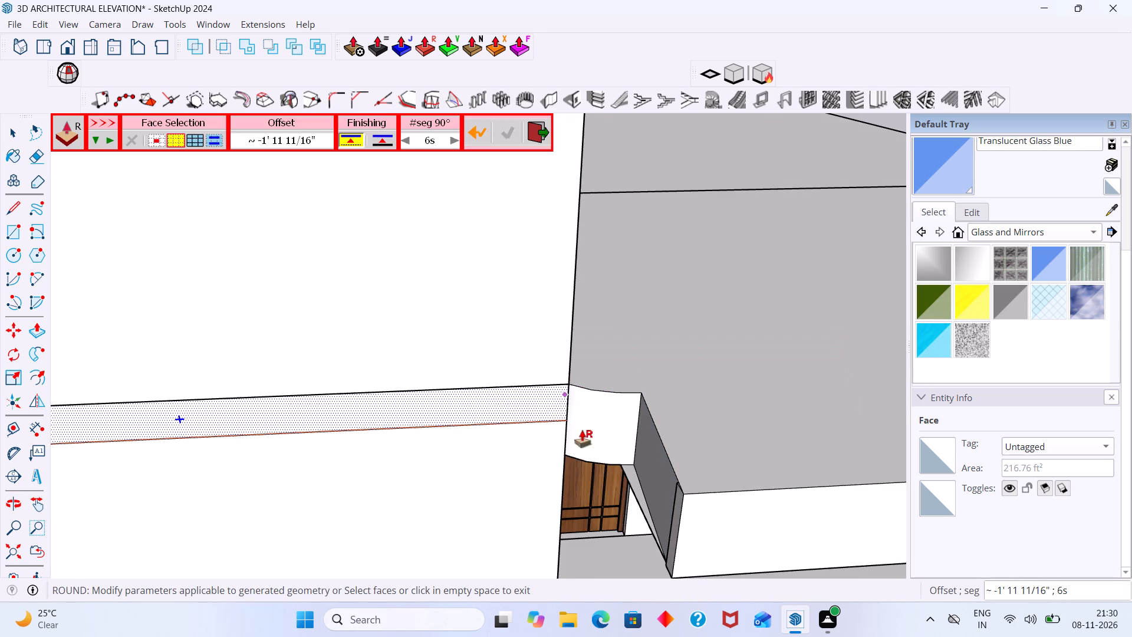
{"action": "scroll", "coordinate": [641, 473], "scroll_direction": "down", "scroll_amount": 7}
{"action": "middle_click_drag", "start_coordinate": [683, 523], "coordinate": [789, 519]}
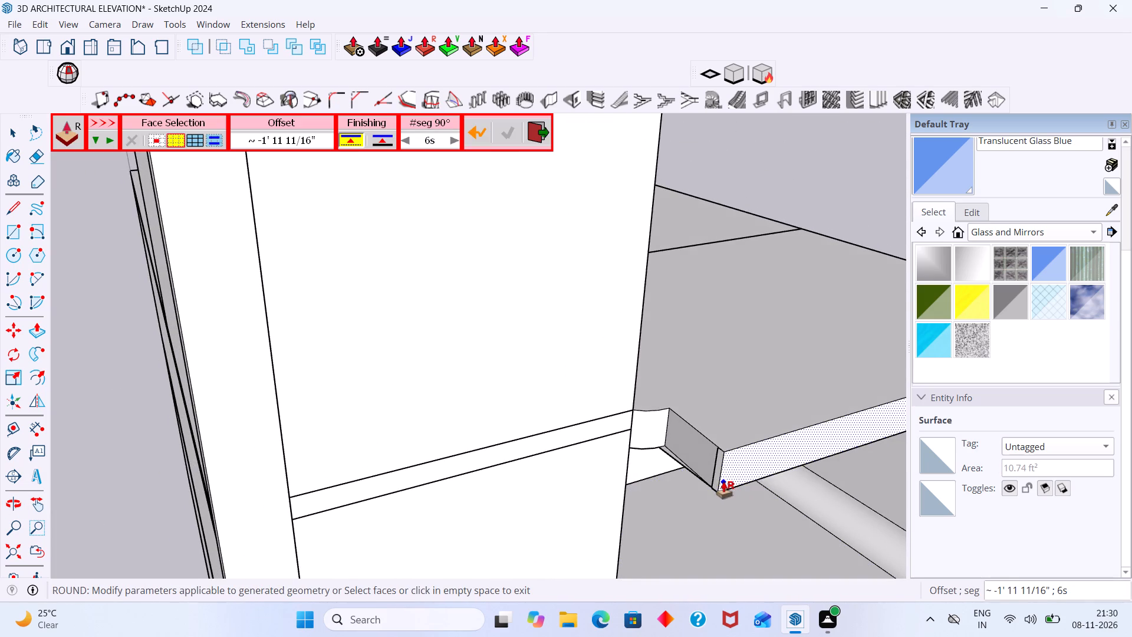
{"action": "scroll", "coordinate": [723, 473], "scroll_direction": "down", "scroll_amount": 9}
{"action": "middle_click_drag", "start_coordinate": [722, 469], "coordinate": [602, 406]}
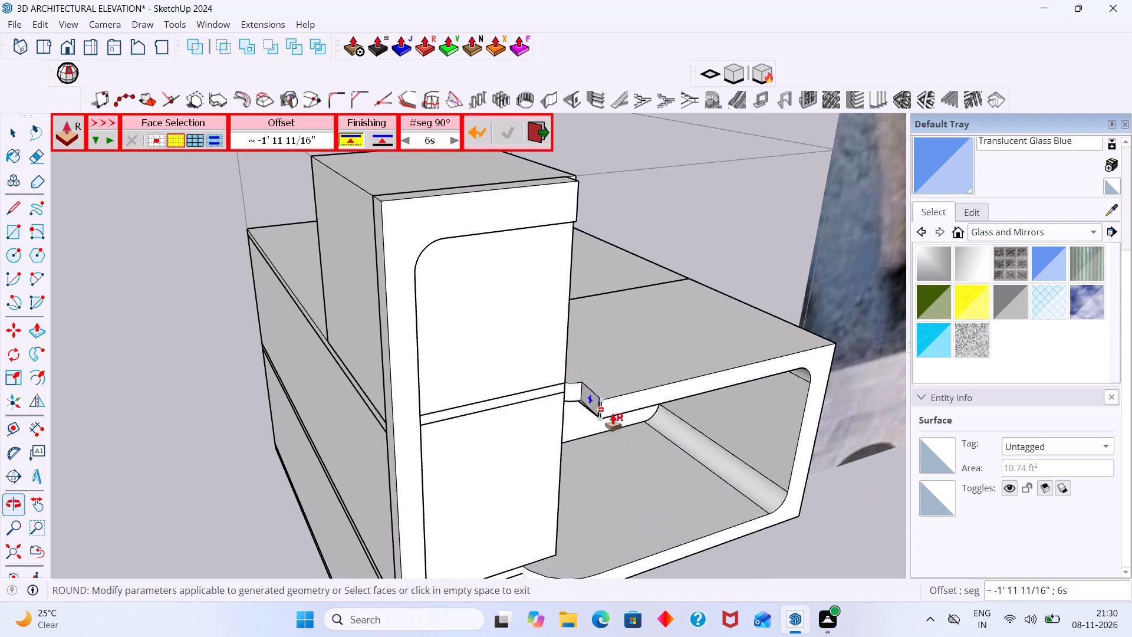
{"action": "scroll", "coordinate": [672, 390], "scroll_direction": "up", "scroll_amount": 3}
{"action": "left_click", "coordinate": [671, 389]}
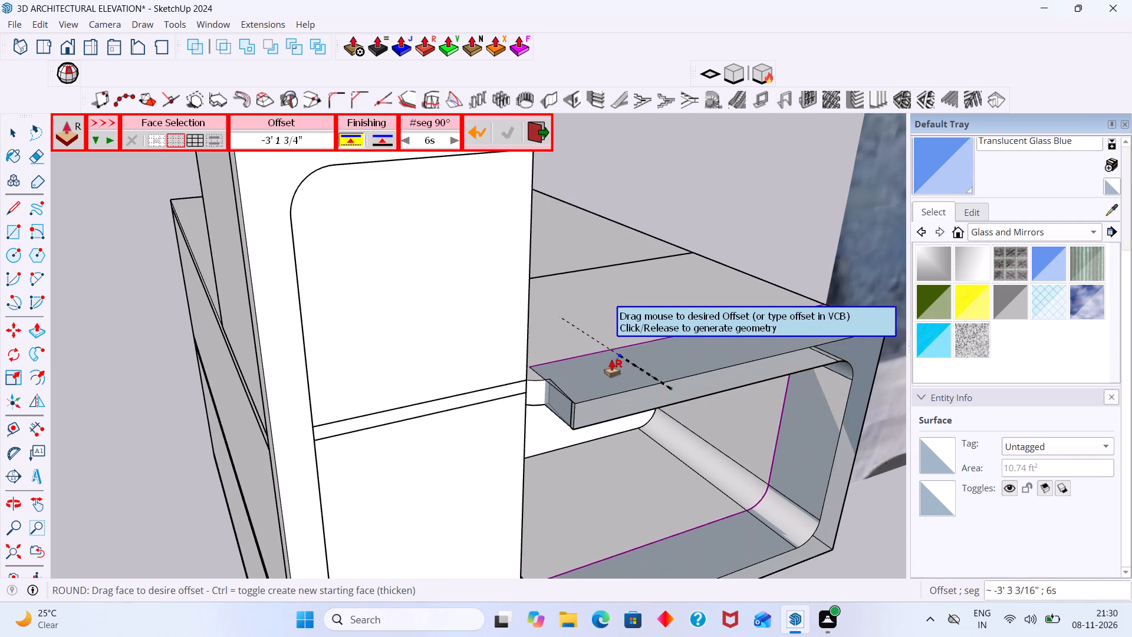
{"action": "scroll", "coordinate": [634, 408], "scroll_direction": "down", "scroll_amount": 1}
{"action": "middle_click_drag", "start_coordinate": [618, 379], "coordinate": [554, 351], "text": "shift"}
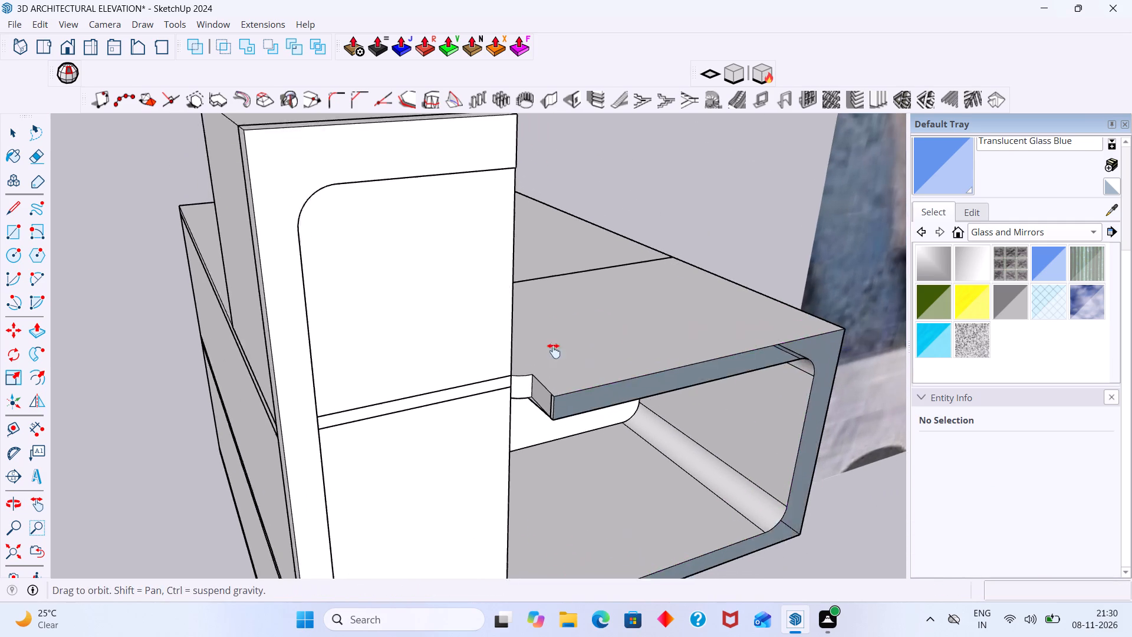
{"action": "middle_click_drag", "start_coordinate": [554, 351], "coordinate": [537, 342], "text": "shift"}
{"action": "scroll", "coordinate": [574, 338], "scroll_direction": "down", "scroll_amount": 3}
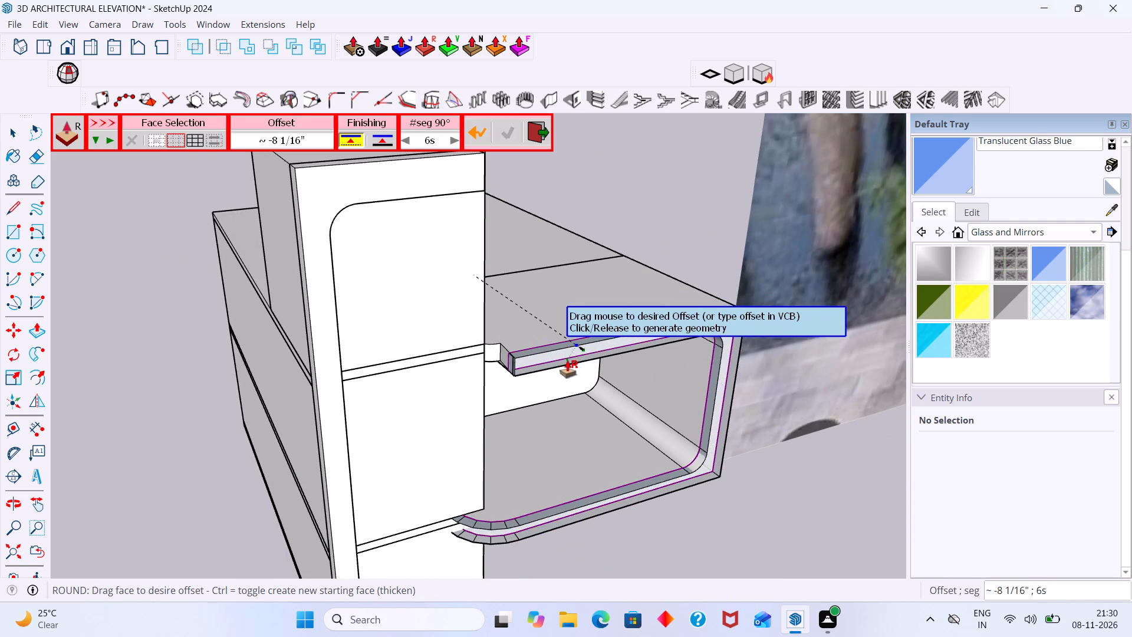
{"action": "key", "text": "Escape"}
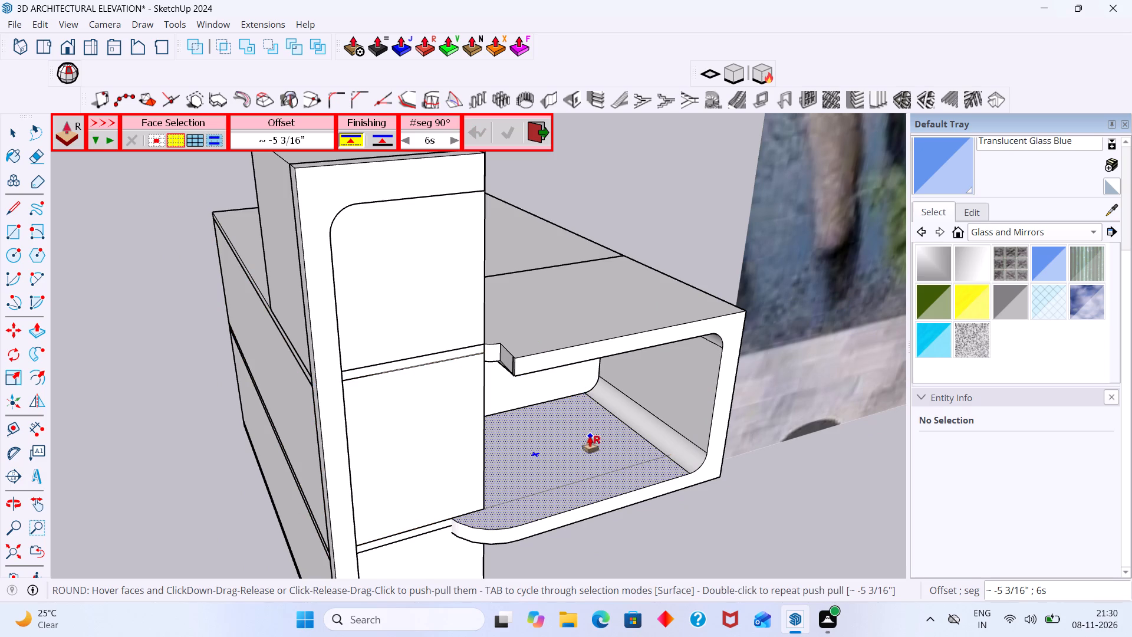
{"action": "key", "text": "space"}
Delete the leftover vertical edges of the thin strip at the upper slab's front corner beside the notch.
{"action": "middle_click_drag", "start_coordinate": [507, 361], "coordinate": [586, 369]}
{"action": "scroll", "coordinate": [567, 365], "scroll_direction": "up", "scroll_amount": 9}
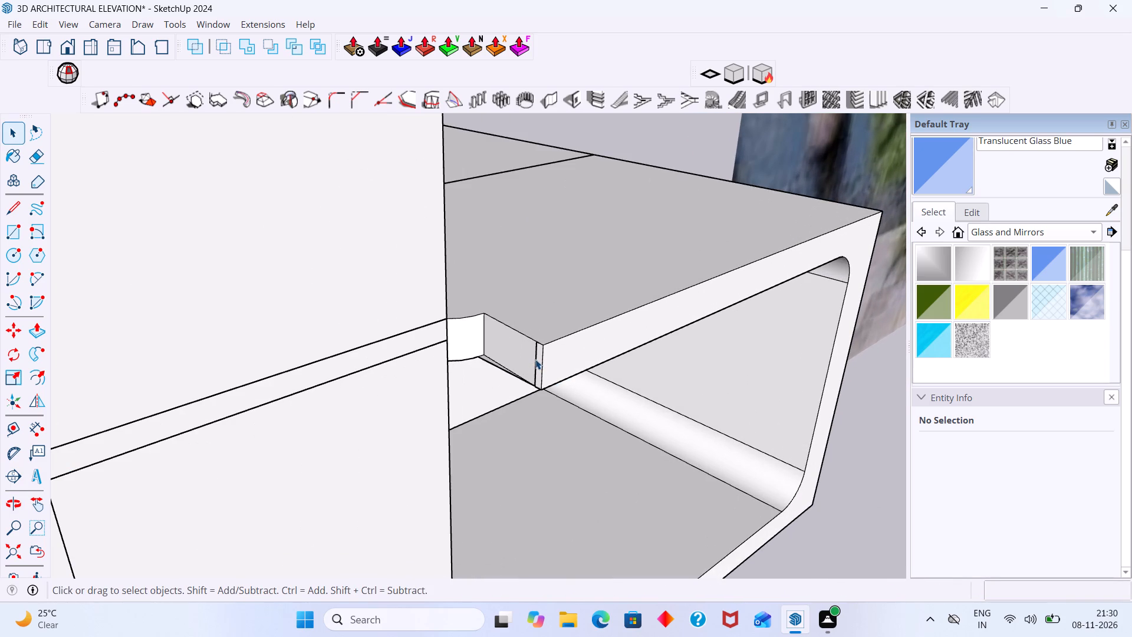
{"action": "left_click", "coordinate": [535, 359]}
{"action": "key", "text": "Delete"}
{"action": "left_click", "coordinate": [535, 362]}
{"action": "key", "text": "Delete"}
{"action": "scroll", "coordinate": [509, 373], "scroll_direction": "up", "scroll_amount": 5}
{"action": "left_click", "coordinate": [500, 367]}
{"action": "key", "text": "Delete"}
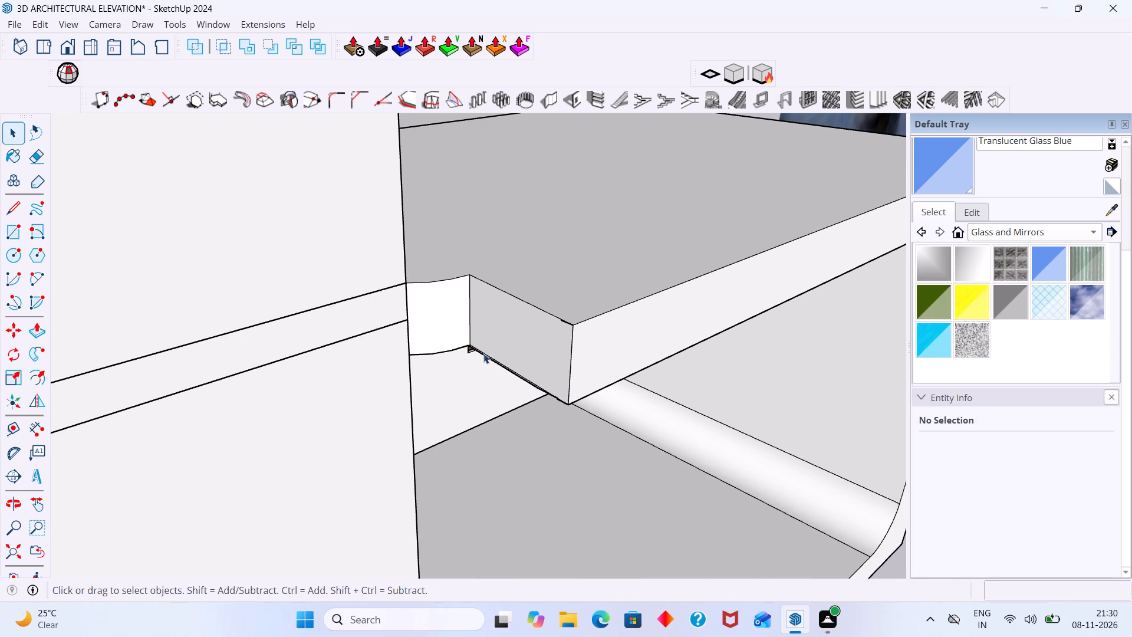
Erase the small leftover rectangle of edges on the upper slab's underside behind the notch corner.
{"action": "middle_click_drag", "start_coordinate": [482, 351], "coordinate": [482, 252]}
{"action": "middle_click_drag", "start_coordinate": [514, 345], "coordinate": [525, 259]}
{"action": "scroll", "coordinate": [533, 289], "scroll_direction": "up", "scroll_amount": 1}
{"action": "scroll", "coordinate": [544, 249], "scroll_direction": "down", "scroll_amount": 2}
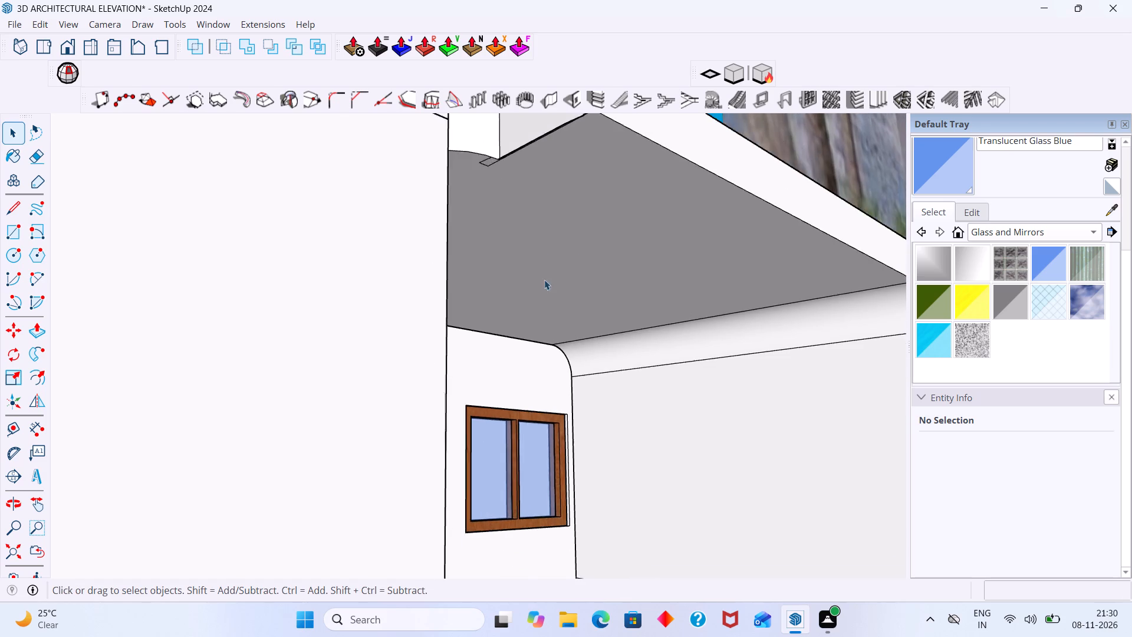
{"action": "middle_click_drag", "start_coordinate": [548, 295], "coordinate": [564, 390], "text": "shift"}
{"action": "scroll", "coordinate": [547, 335], "scroll_direction": "up", "scroll_amount": 1}
{"action": "middle_click_drag", "start_coordinate": [543, 339], "coordinate": [549, 287]}
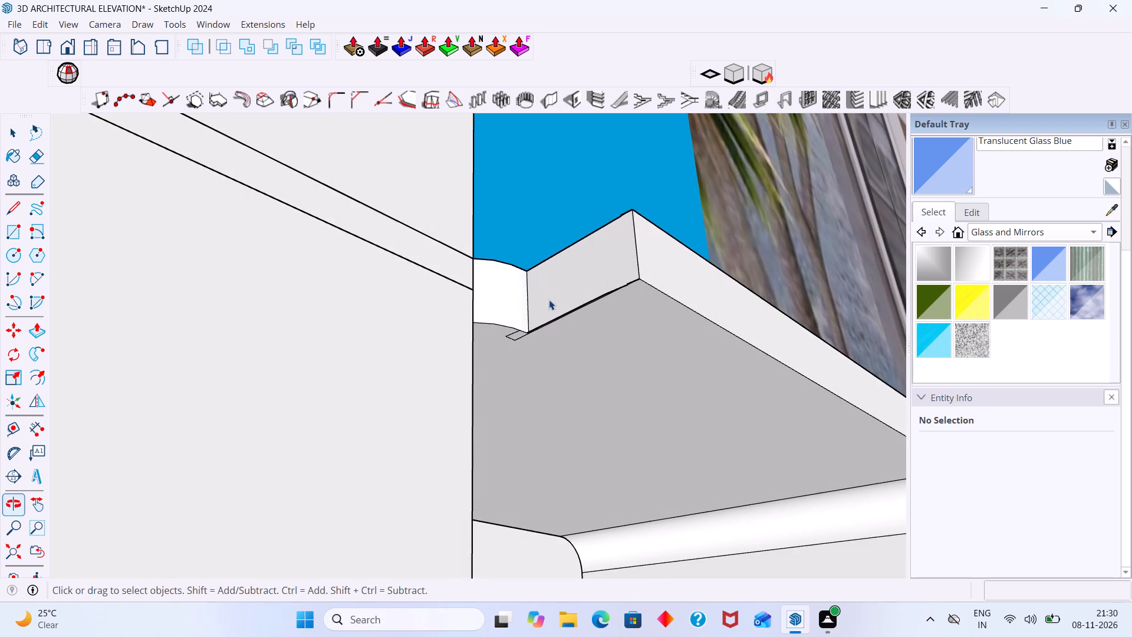
{"action": "scroll", "coordinate": [547, 311], "scroll_direction": "up", "scroll_amount": 5}
{"action": "middle_click_drag", "start_coordinate": [575, 342], "coordinate": [551, 377]}
{"action": "scroll", "coordinate": [508, 379], "scroll_direction": "up", "scroll_amount": 1}
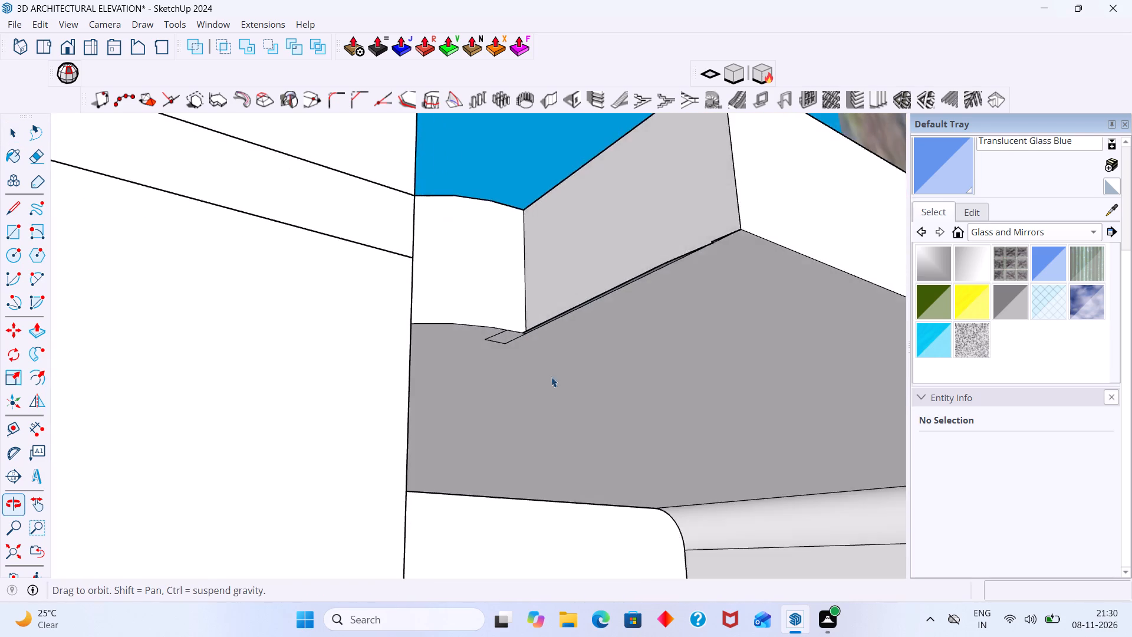
{"action": "middle_click_drag", "start_coordinate": [551, 377], "coordinate": [549, 377]}
{"action": "scroll", "coordinate": [571, 369], "scroll_direction": "down", "scroll_amount": 20}
{"action": "scroll", "coordinate": [571, 369], "scroll_direction": "down", "scroll_amount": 1}
{"action": "middle_click_drag", "start_coordinate": [755, 422], "coordinate": [753, 422]}
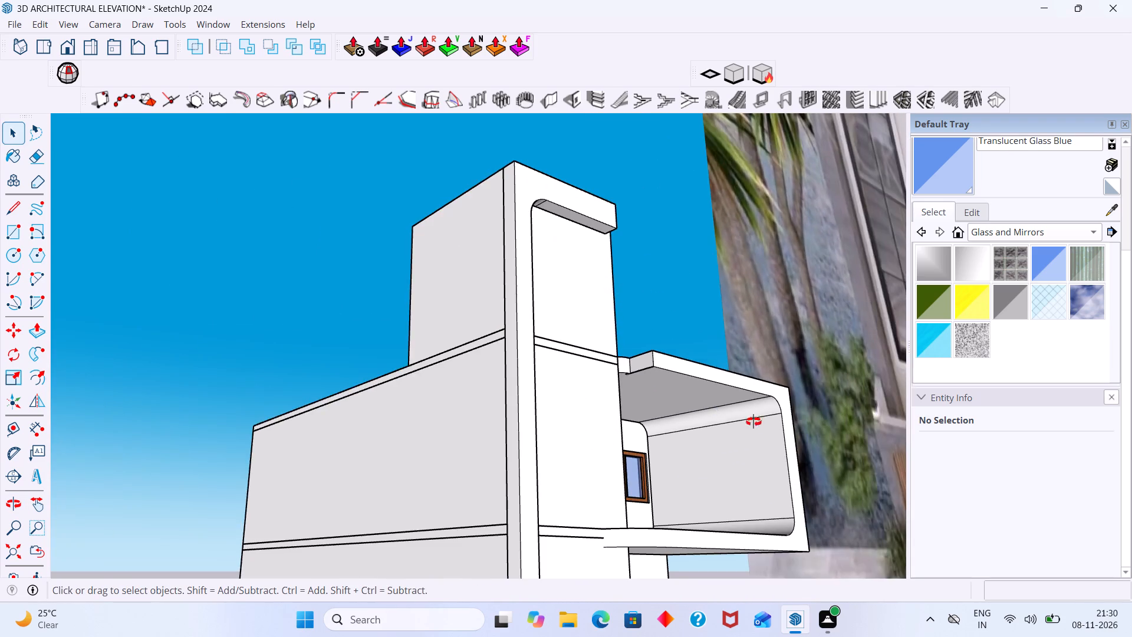
{"action": "middle_click_drag", "start_coordinate": [753, 422], "coordinate": [676, 396]}
{"action": "scroll", "coordinate": [613, 353], "scroll_direction": "up", "scroll_amount": 15}
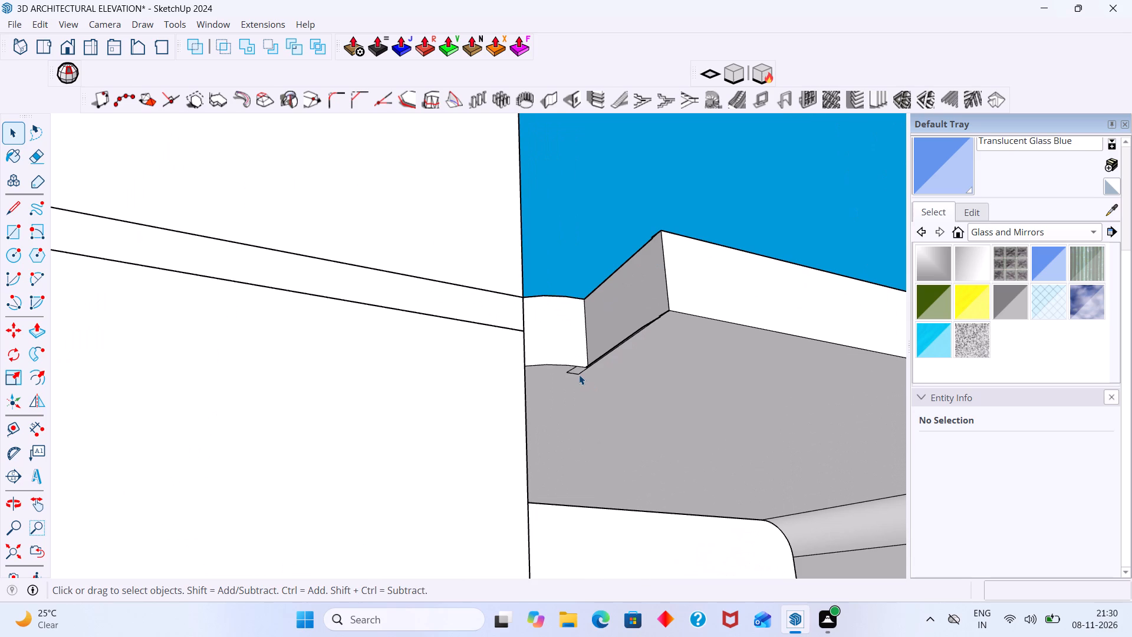
{"action": "key", "text": "e"}
{"action": "middle_click_drag", "start_coordinate": [565, 371], "coordinate": [571, 284]}
{"action": "scroll", "coordinate": [593, 373], "scroll_direction": "up", "scroll_amount": 4}
{"action": "left_click_drag", "start_coordinate": [599, 346], "coordinate": [581, 332]}
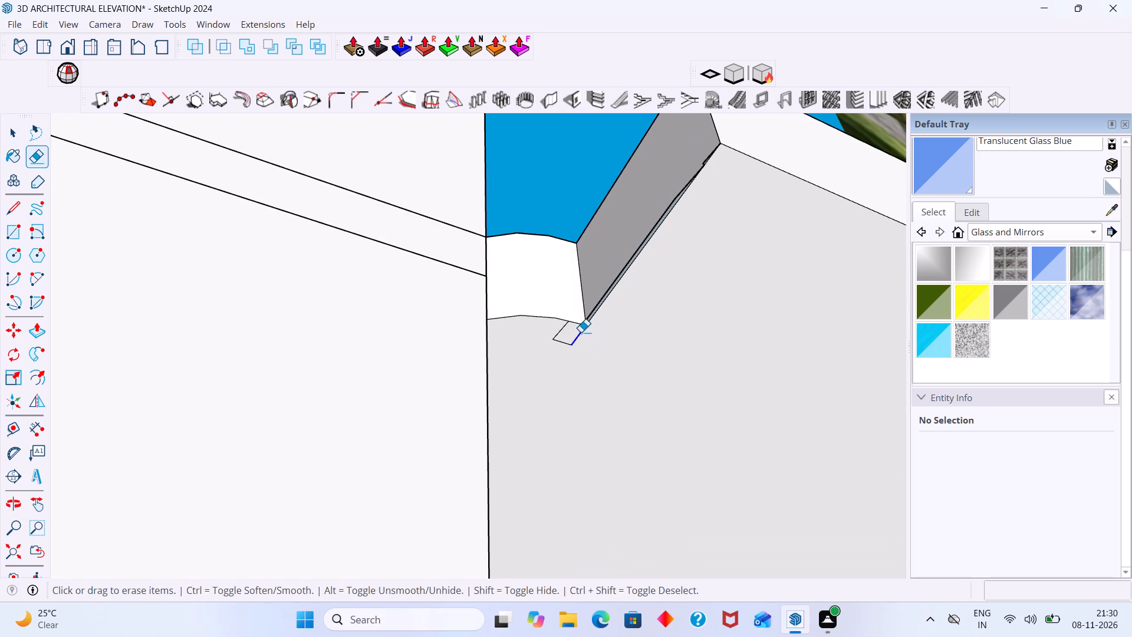
{"action": "left_click_drag", "start_coordinate": [581, 332], "coordinate": [572, 332]}
{"action": "left_click_drag", "start_coordinate": [570, 333], "coordinate": [559, 330]}
{"action": "left_click_drag", "start_coordinate": [568, 336], "coordinate": [565, 349]}
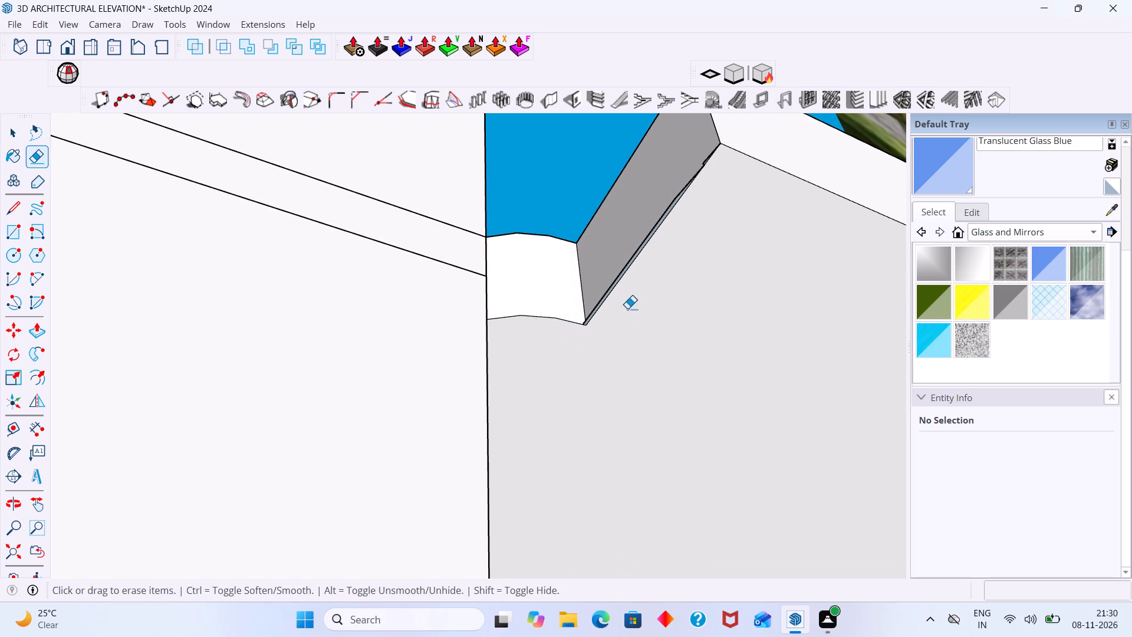
Erase the thin sliver and stray edges along the lower edge of the notch's flat side face.
{"action": "scroll", "coordinate": [619, 295], "scroll_direction": "up", "scroll_amount": 10}
{"action": "middle_click_drag", "start_coordinate": [590, 331], "coordinate": [611, 408]}
{"action": "middle_click_drag", "start_coordinate": [607, 375], "coordinate": [518, 310]}
{"action": "scroll", "coordinate": [557, 317], "scroll_direction": "up", "scroll_amount": 1}
{"action": "left_click", "coordinate": [566, 314]}
{"action": "left_click", "coordinate": [562, 311]}
{"action": "scroll", "coordinate": [578, 317], "scroll_direction": "down", "scroll_amount": 4}
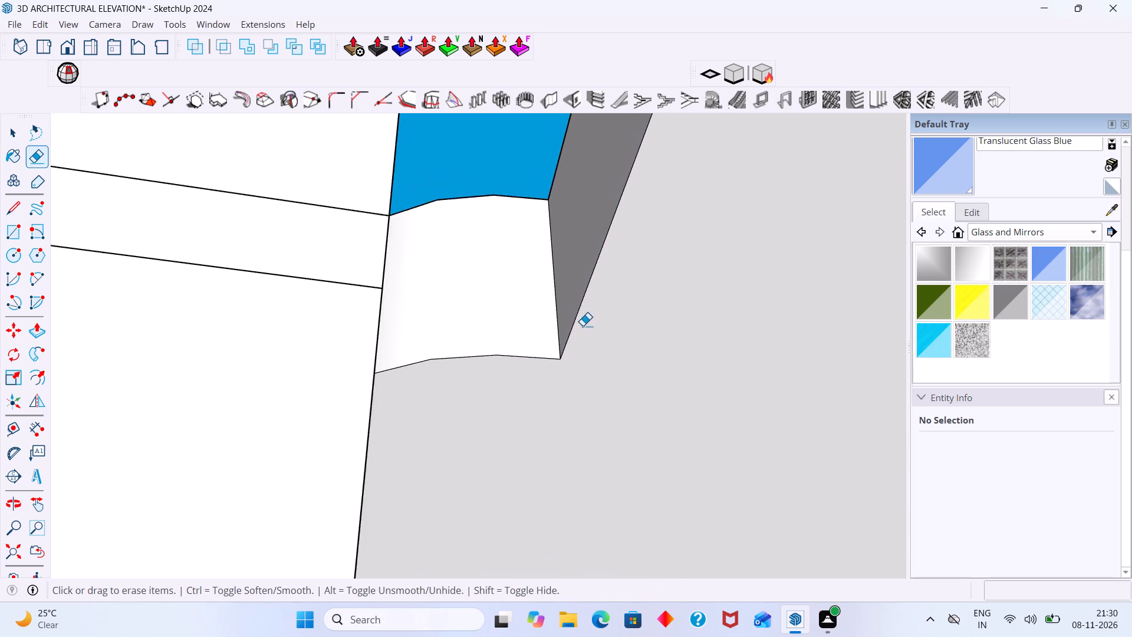
{"action": "scroll", "coordinate": [583, 326], "scroll_direction": "down", "scroll_amount": 5}
{"action": "middle_click_drag", "start_coordinate": [627, 272], "coordinate": [620, 435], "text": "shift"}
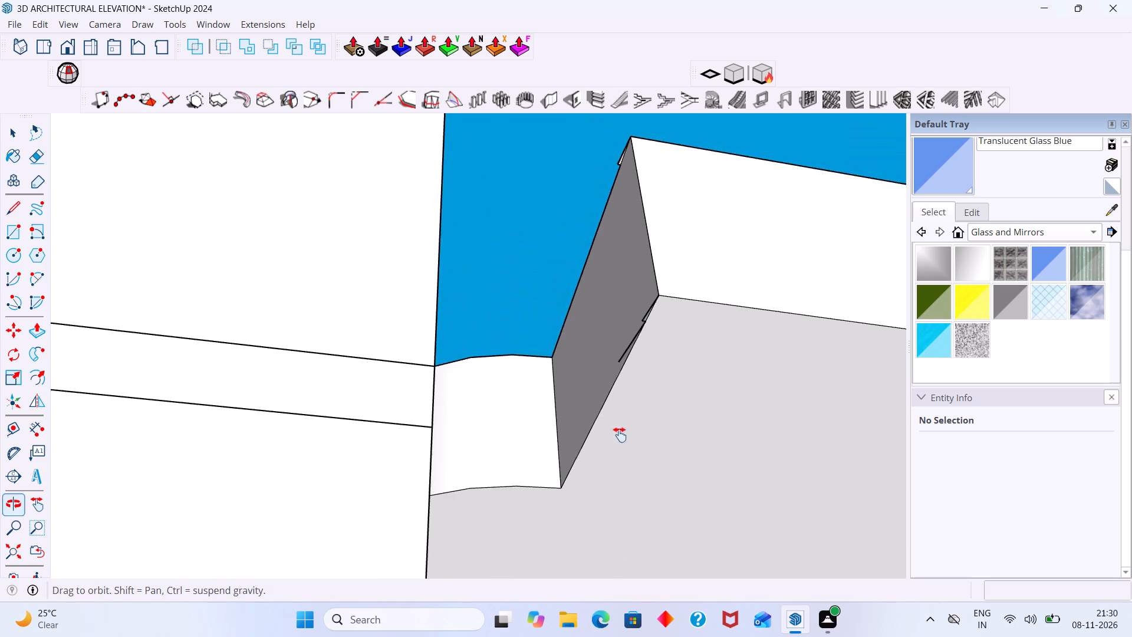
{"action": "middle_click_drag", "start_coordinate": [620, 435], "coordinate": [626, 416], "text": "shift"}
{"action": "scroll", "coordinate": [634, 313], "scroll_direction": "up", "scroll_amount": 8}
{"action": "left_click", "coordinate": [662, 280]}
{"action": "left_click", "coordinate": [666, 281]}
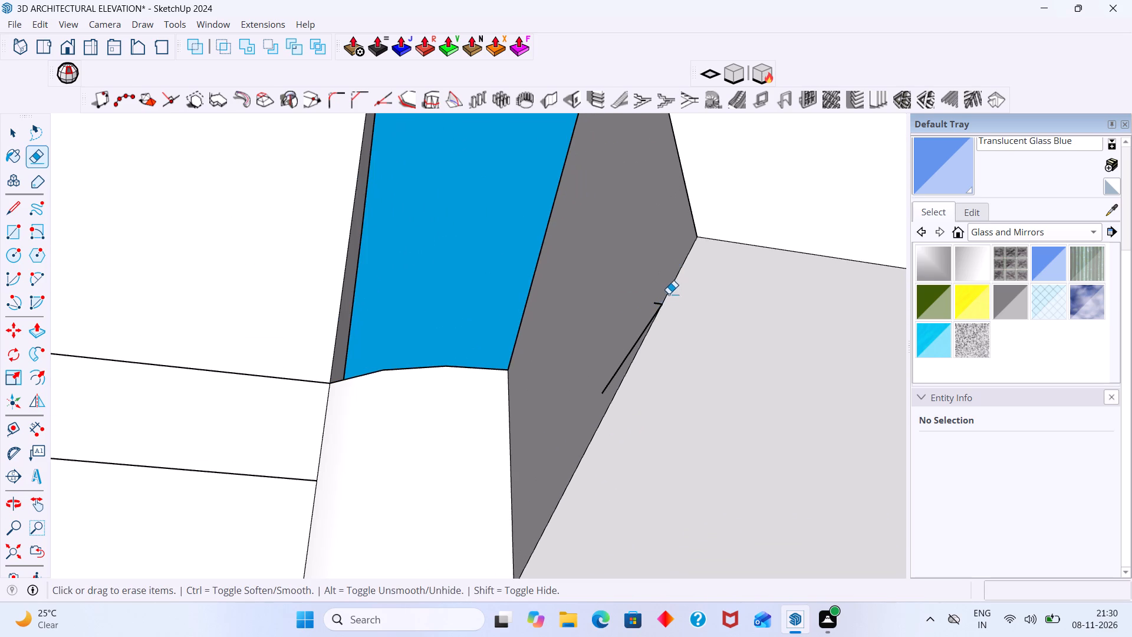
{"action": "left_click", "coordinate": [657, 303]}
{"action": "left_click_drag", "start_coordinate": [656, 303], "coordinate": [646, 323]}
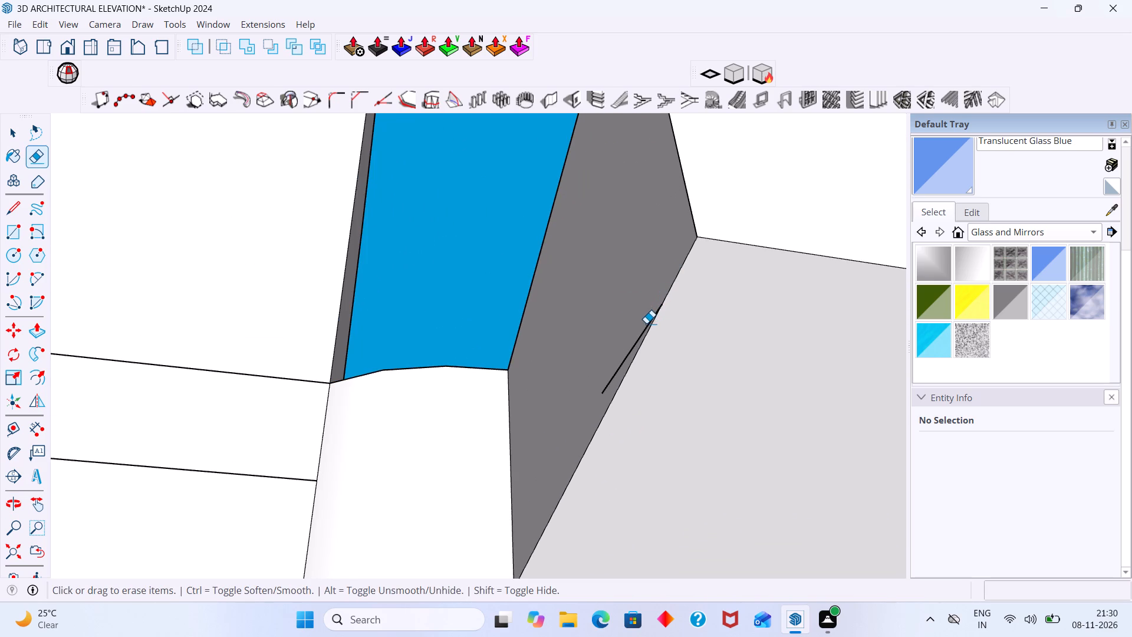
{"action": "left_click_drag", "start_coordinate": [646, 323], "coordinate": [646, 326]}
{"action": "left_click", "coordinate": [644, 329]}
Erase the stray edge segments along the top edge of the notch's flat side face.
{"action": "scroll", "coordinate": [644, 324], "scroll_direction": "down", "scroll_amount": 12}
{"action": "middle_click_drag", "start_coordinate": [650, 285], "coordinate": [654, 287]}
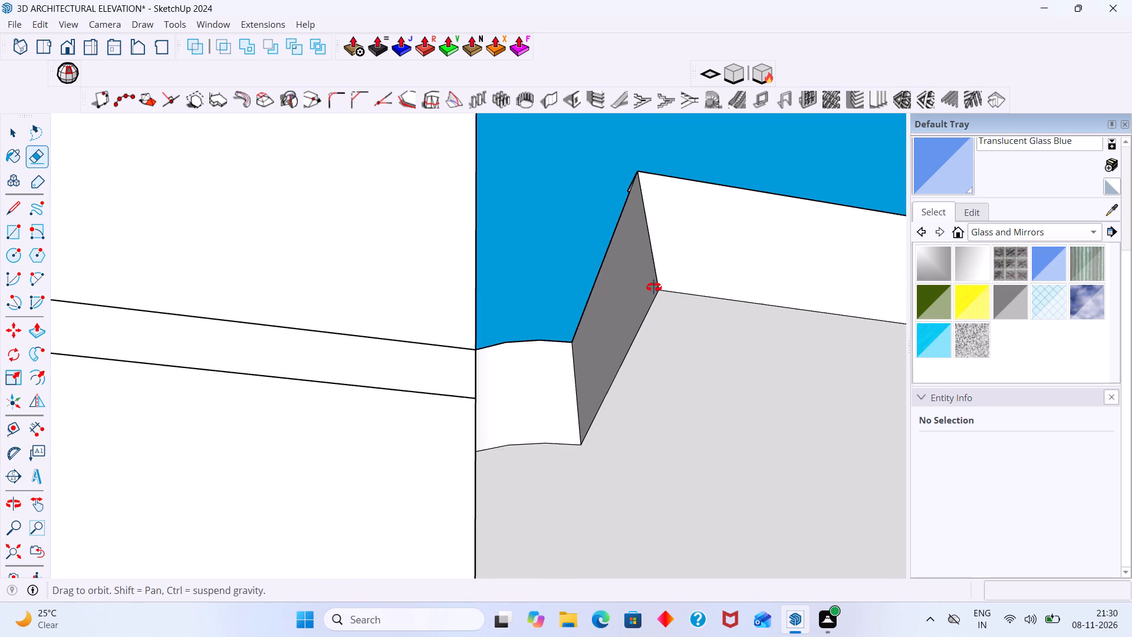
{"action": "middle_click_drag", "start_coordinate": [654, 287], "coordinate": [747, 477]}
{"action": "middle_click_drag", "start_coordinate": [726, 323], "coordinate": [704, 494]}
{"action": "middle_click_drag", "start_coordinate": [667, 378], "coordinate": [641, 463]}
{"action": "scroll", "coordinate": [649, 467], "scroll_direction": "up", "scroll_amount": 7}
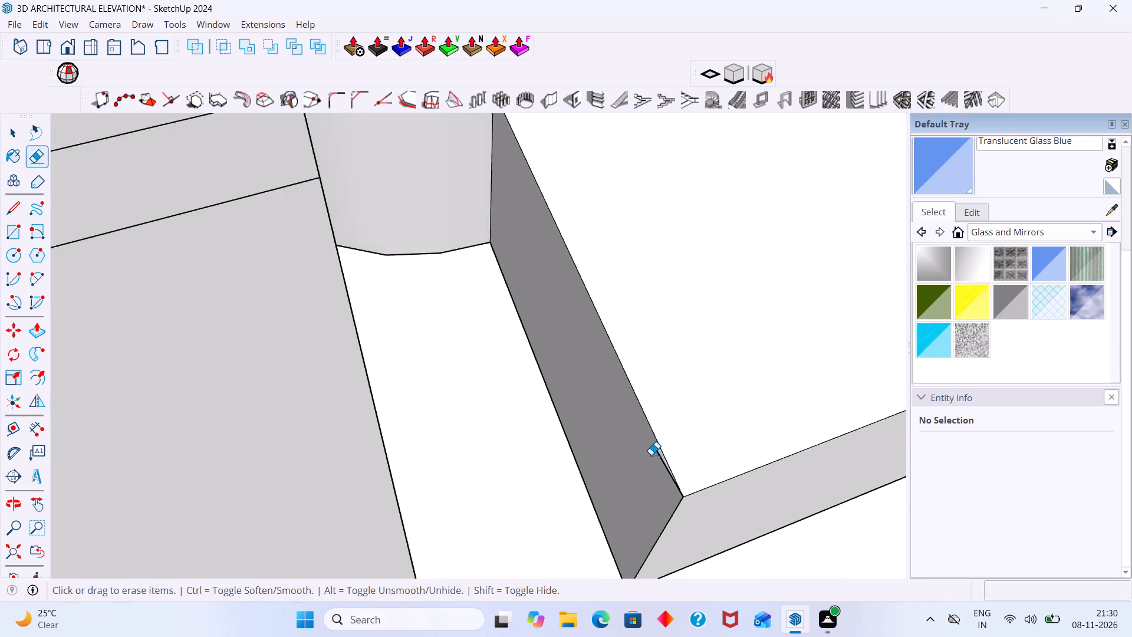
{"action": "scroll", "coordinate": [651, 455], "scroll_direction": "up", "scroll_amount": 7}
{"action": "left_click", "coordinate": [659, 451]}
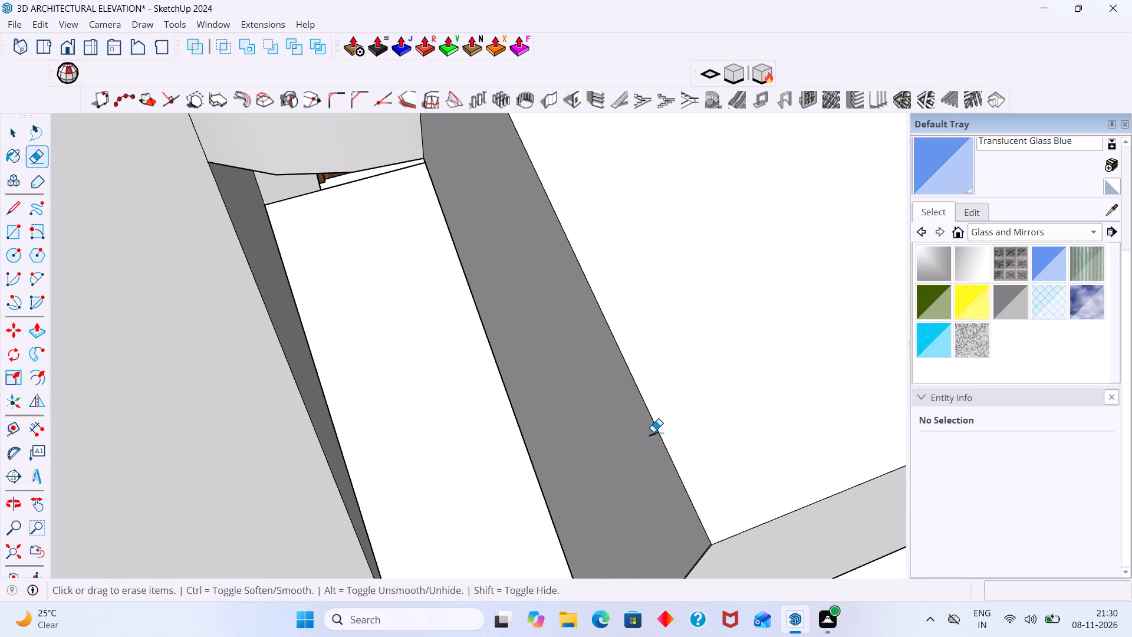
{"action": "left_click", "coordinate": [653, 435]}
{"action": "scroll", "coordinate": [654, 432], "scroll_direction": "down", "scroll_amount": 14}
{"action": "middle_click_drag", "start_coordinate": [682, 493], "coordinate": [697, 468]}
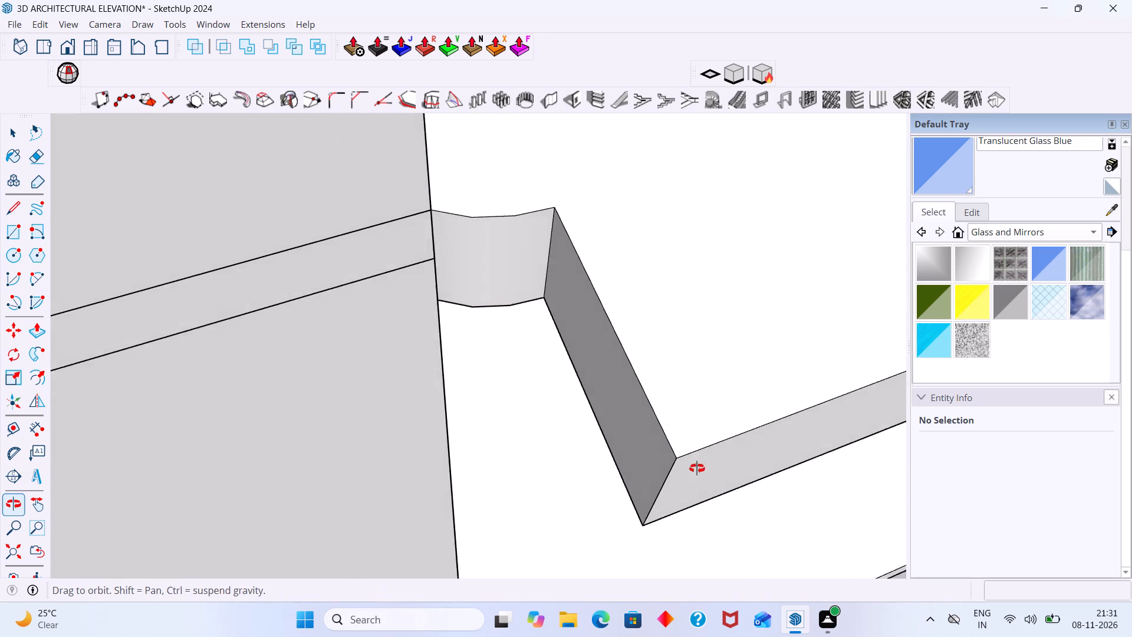
{"action": "middle_click_drag", "start_coordinate": [697, 468], "coordinate": [710, 383]}
{"action": "key", "text": "space"}
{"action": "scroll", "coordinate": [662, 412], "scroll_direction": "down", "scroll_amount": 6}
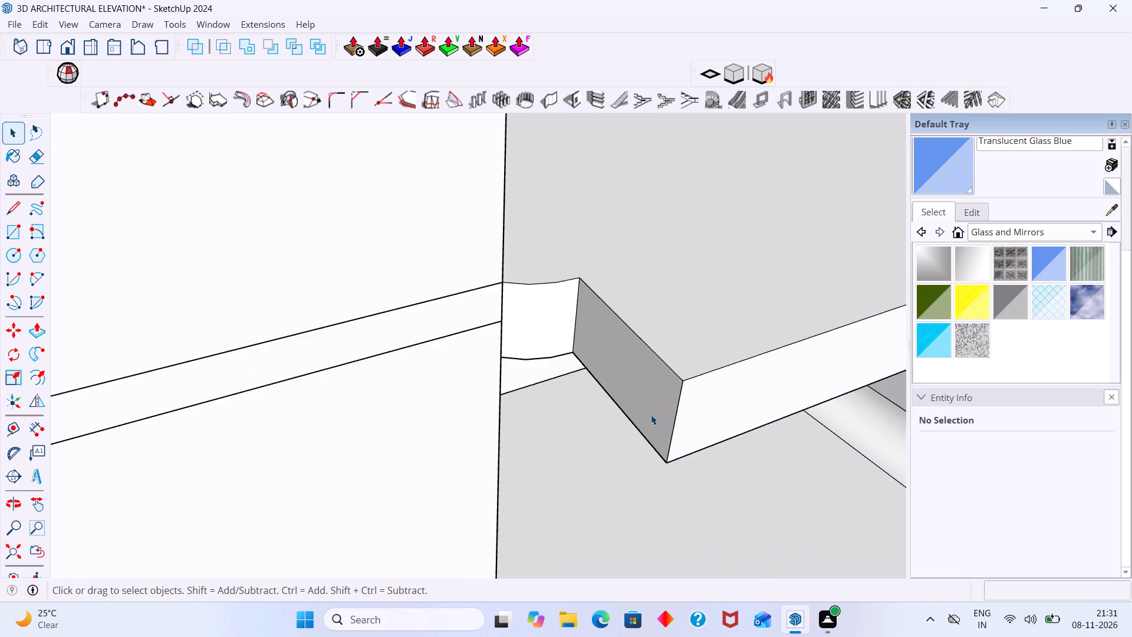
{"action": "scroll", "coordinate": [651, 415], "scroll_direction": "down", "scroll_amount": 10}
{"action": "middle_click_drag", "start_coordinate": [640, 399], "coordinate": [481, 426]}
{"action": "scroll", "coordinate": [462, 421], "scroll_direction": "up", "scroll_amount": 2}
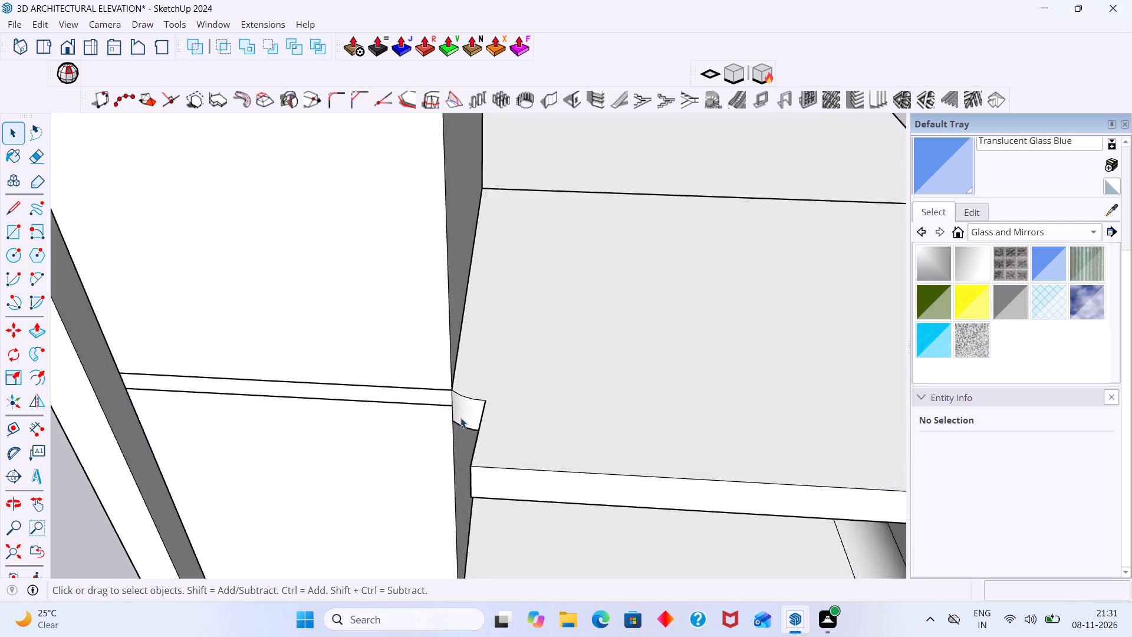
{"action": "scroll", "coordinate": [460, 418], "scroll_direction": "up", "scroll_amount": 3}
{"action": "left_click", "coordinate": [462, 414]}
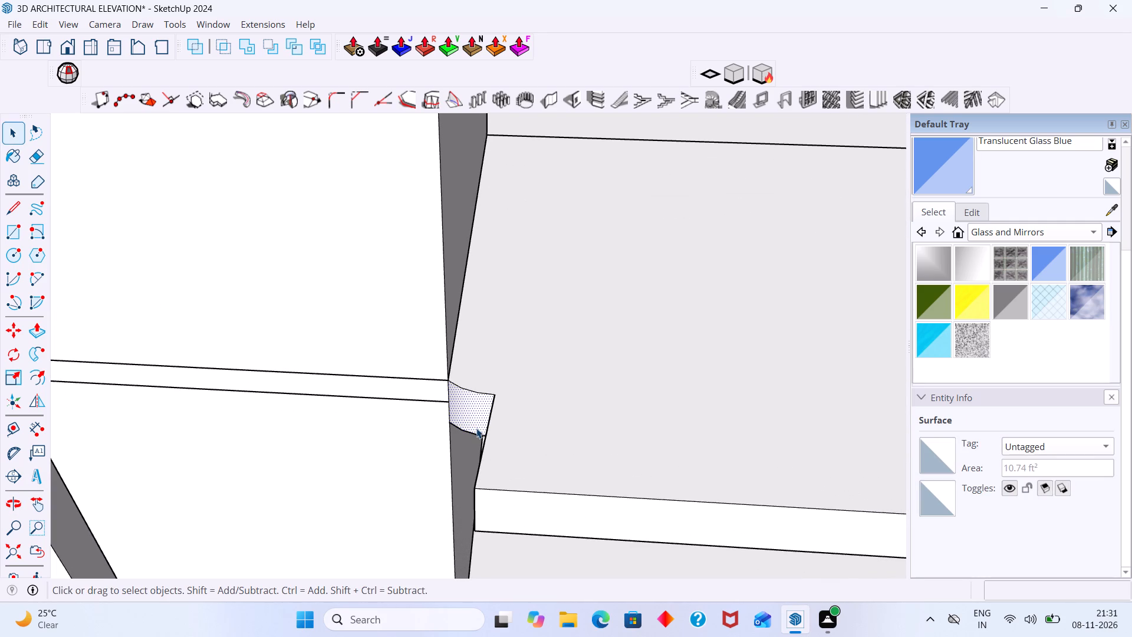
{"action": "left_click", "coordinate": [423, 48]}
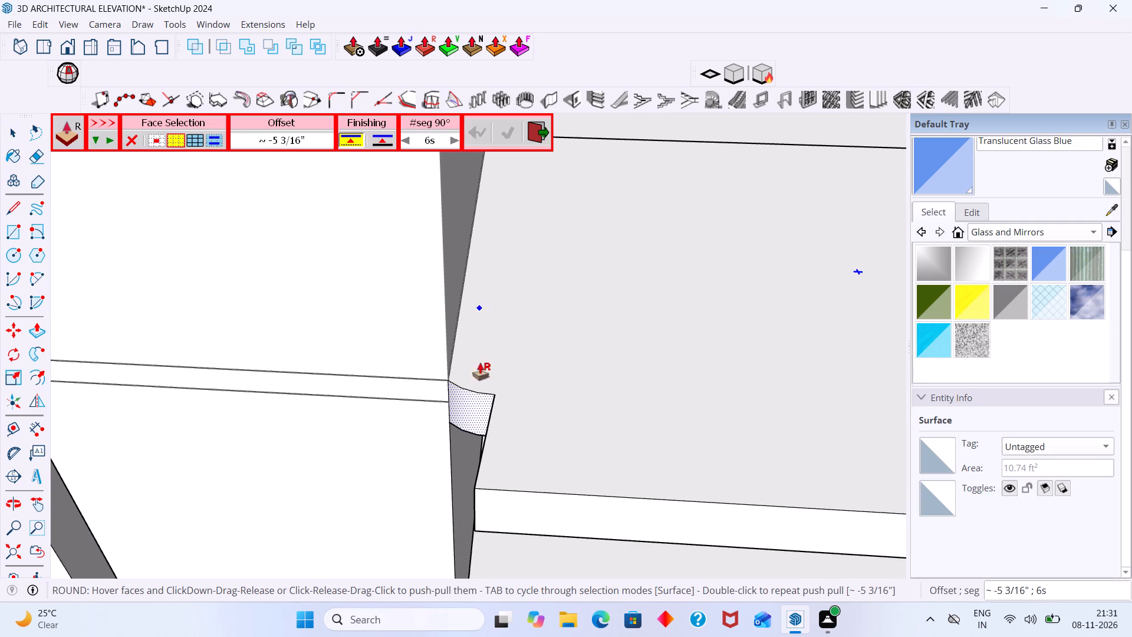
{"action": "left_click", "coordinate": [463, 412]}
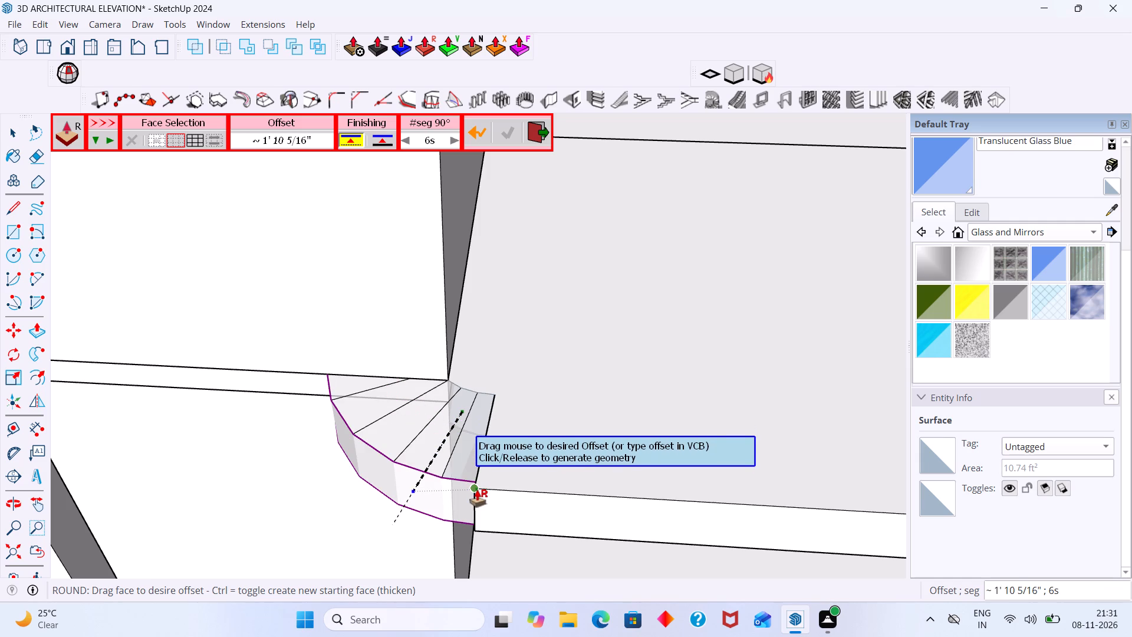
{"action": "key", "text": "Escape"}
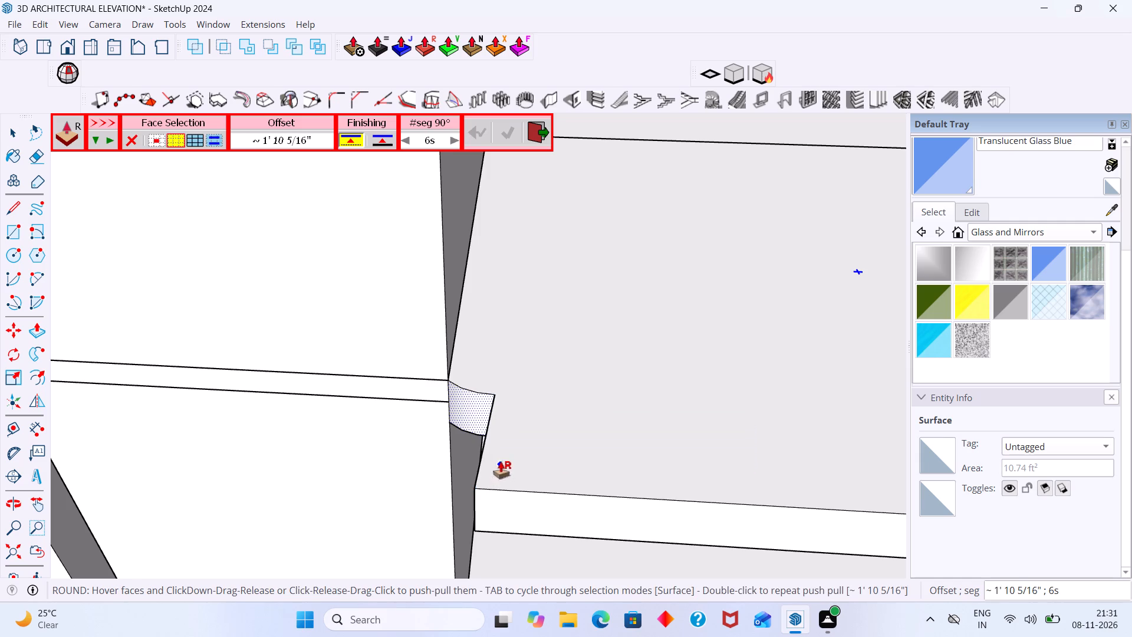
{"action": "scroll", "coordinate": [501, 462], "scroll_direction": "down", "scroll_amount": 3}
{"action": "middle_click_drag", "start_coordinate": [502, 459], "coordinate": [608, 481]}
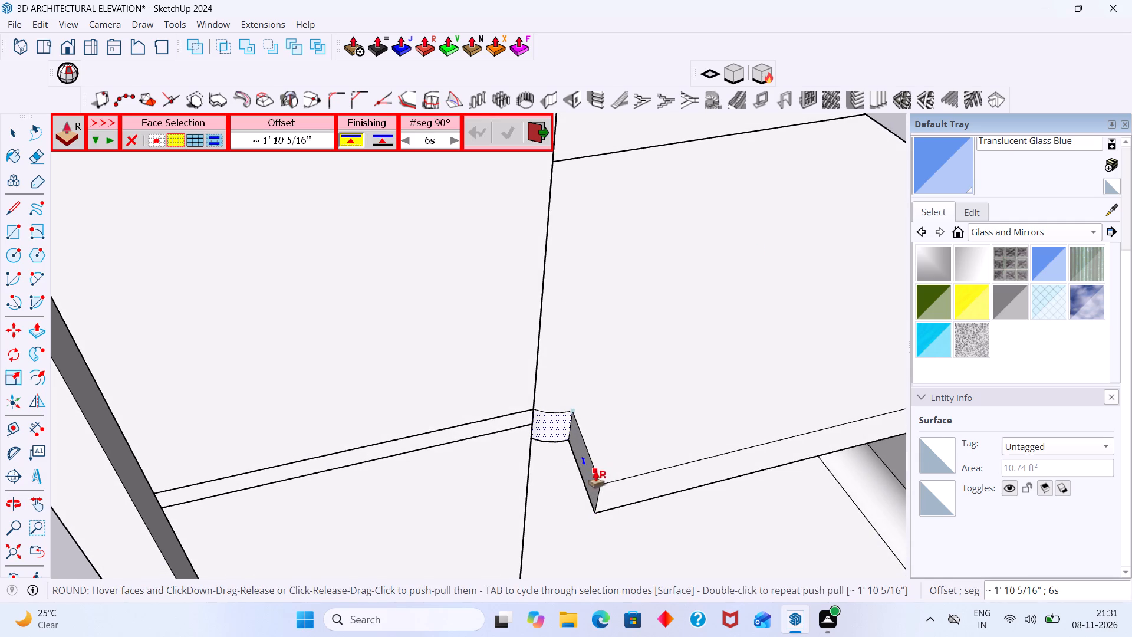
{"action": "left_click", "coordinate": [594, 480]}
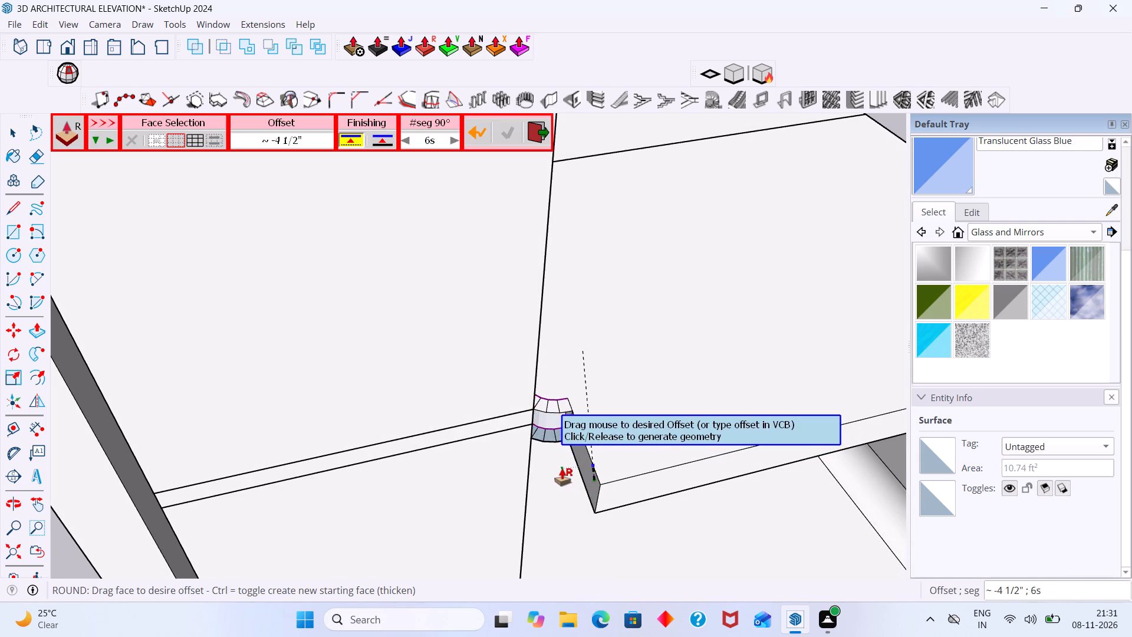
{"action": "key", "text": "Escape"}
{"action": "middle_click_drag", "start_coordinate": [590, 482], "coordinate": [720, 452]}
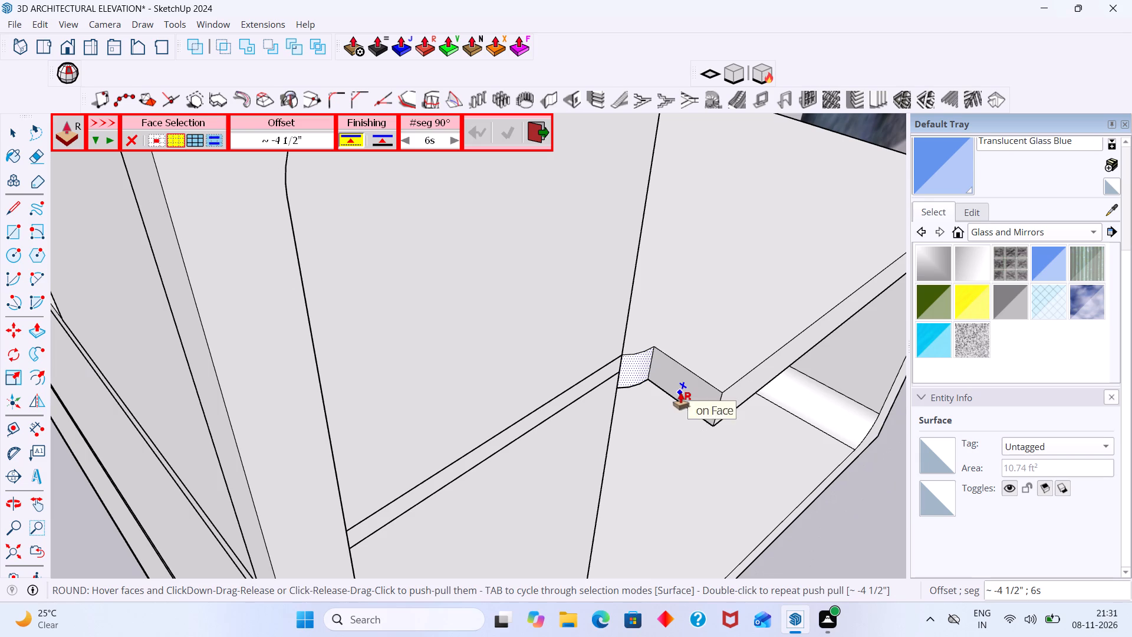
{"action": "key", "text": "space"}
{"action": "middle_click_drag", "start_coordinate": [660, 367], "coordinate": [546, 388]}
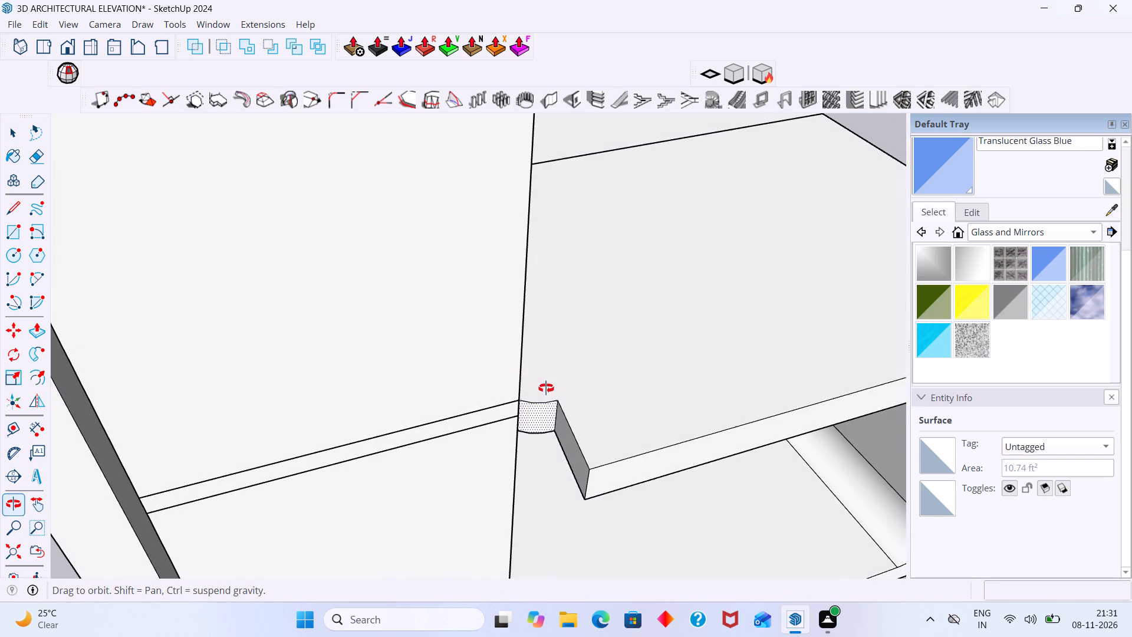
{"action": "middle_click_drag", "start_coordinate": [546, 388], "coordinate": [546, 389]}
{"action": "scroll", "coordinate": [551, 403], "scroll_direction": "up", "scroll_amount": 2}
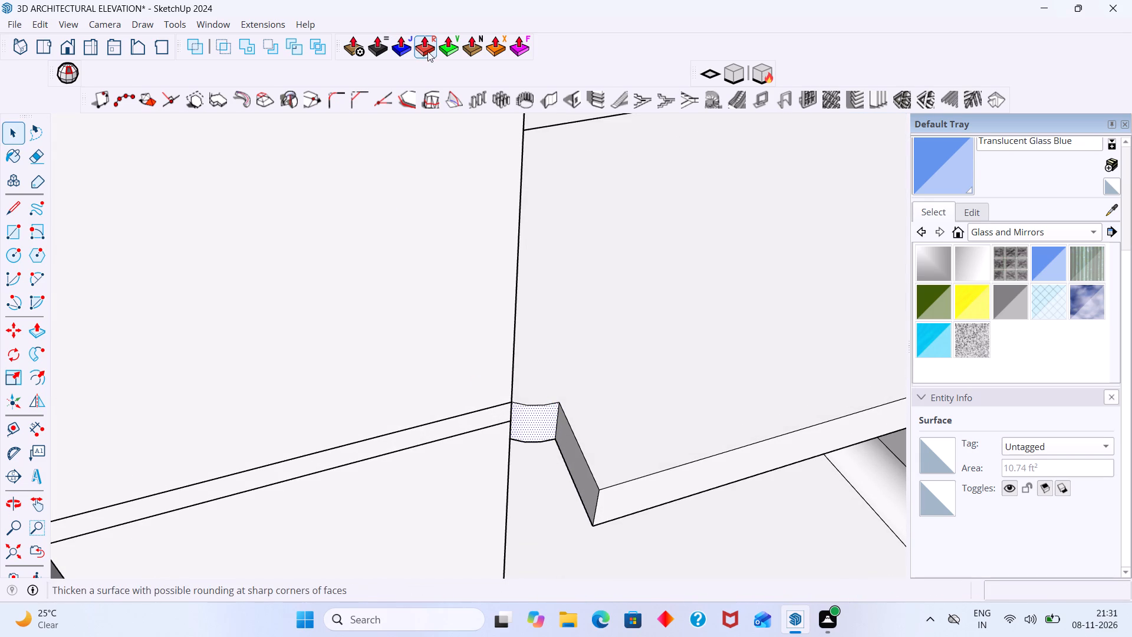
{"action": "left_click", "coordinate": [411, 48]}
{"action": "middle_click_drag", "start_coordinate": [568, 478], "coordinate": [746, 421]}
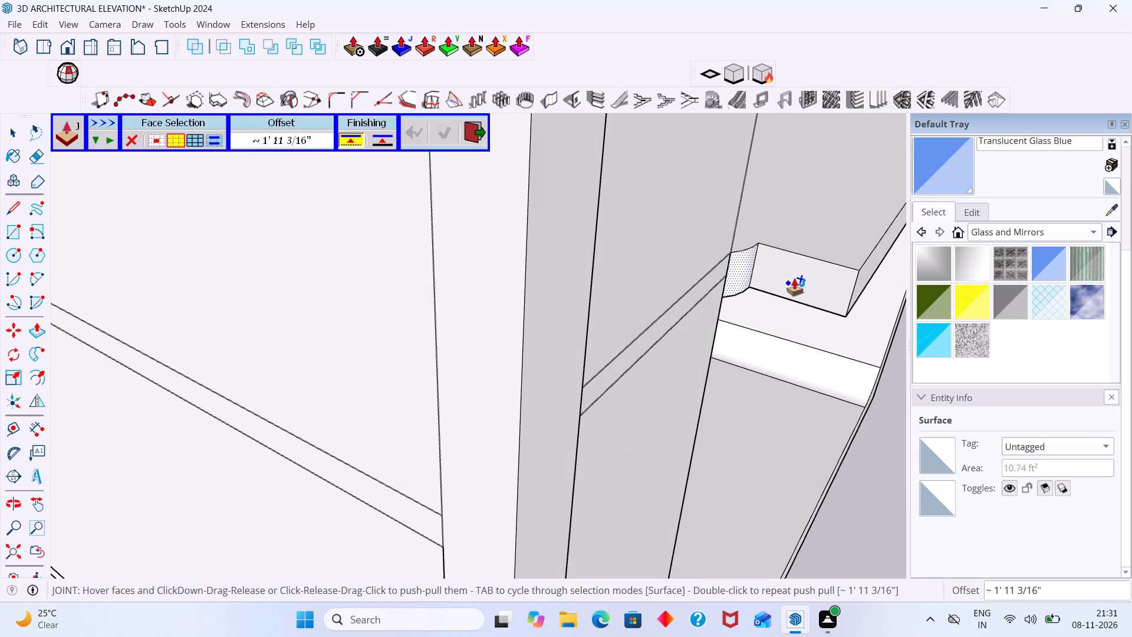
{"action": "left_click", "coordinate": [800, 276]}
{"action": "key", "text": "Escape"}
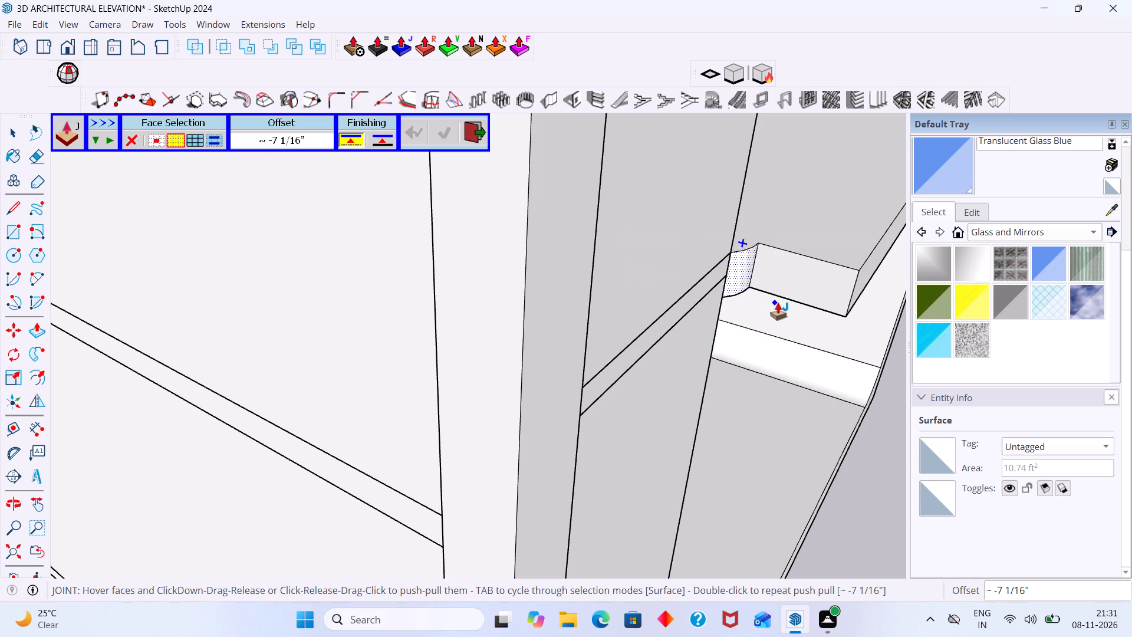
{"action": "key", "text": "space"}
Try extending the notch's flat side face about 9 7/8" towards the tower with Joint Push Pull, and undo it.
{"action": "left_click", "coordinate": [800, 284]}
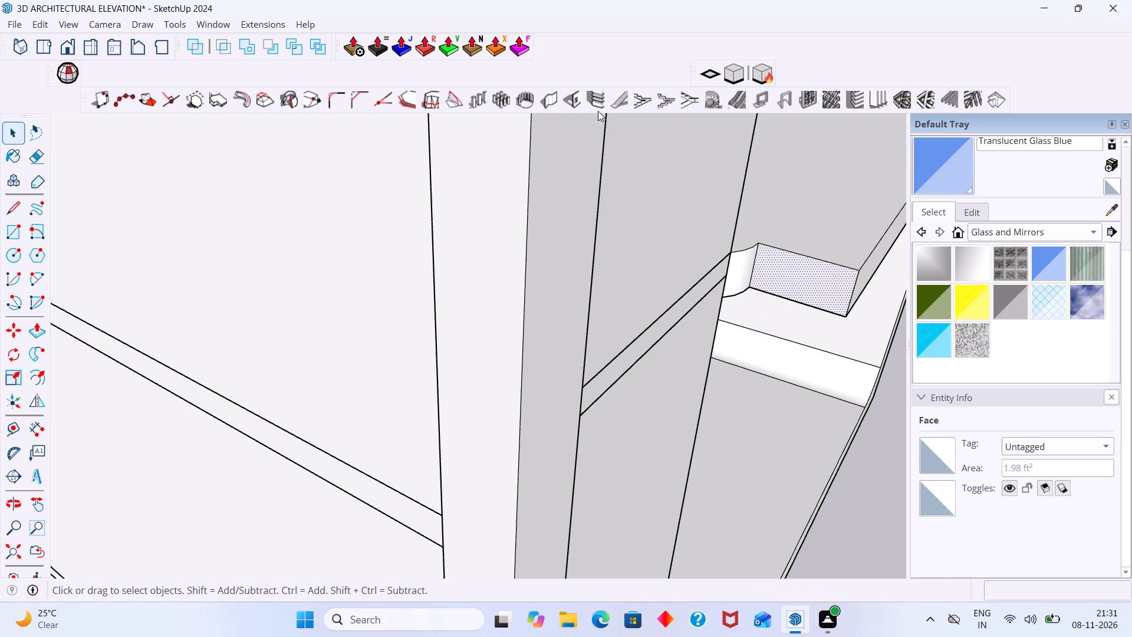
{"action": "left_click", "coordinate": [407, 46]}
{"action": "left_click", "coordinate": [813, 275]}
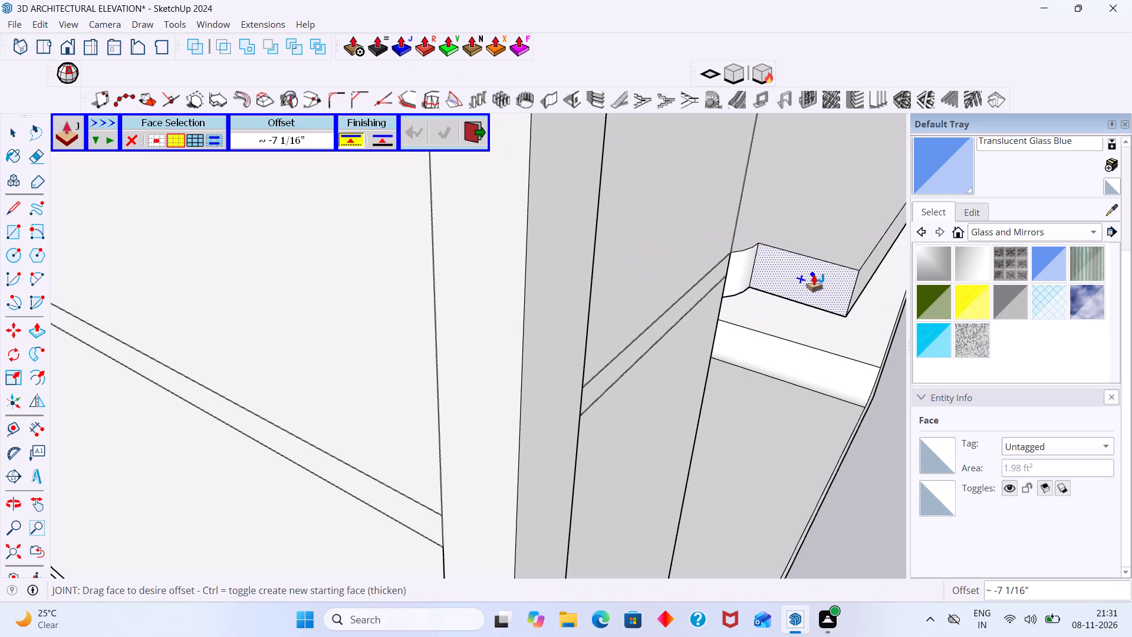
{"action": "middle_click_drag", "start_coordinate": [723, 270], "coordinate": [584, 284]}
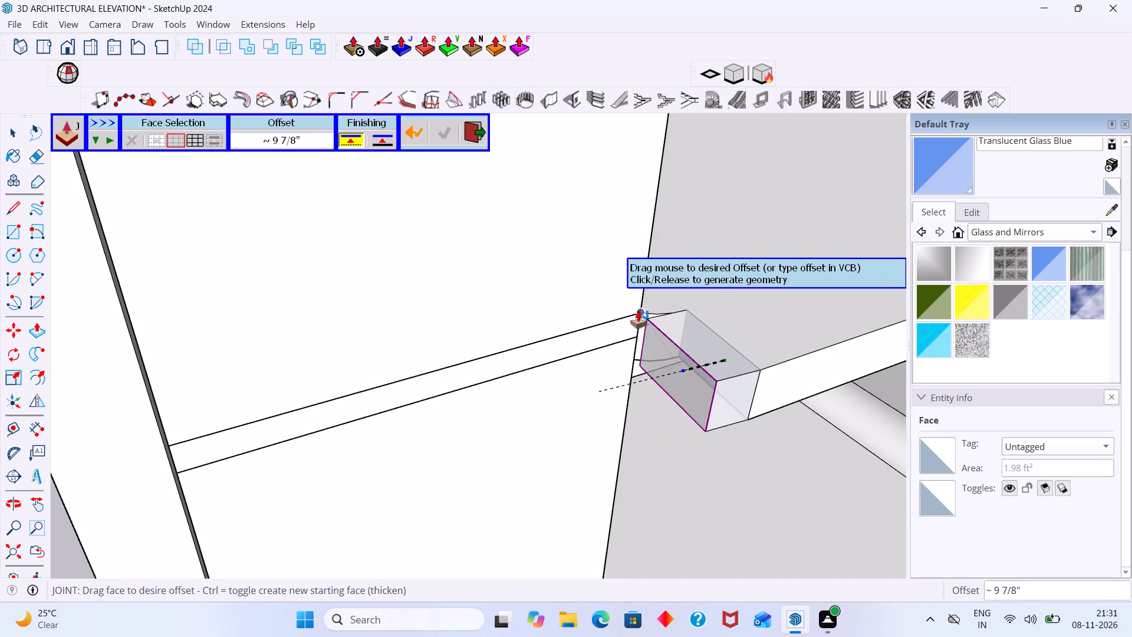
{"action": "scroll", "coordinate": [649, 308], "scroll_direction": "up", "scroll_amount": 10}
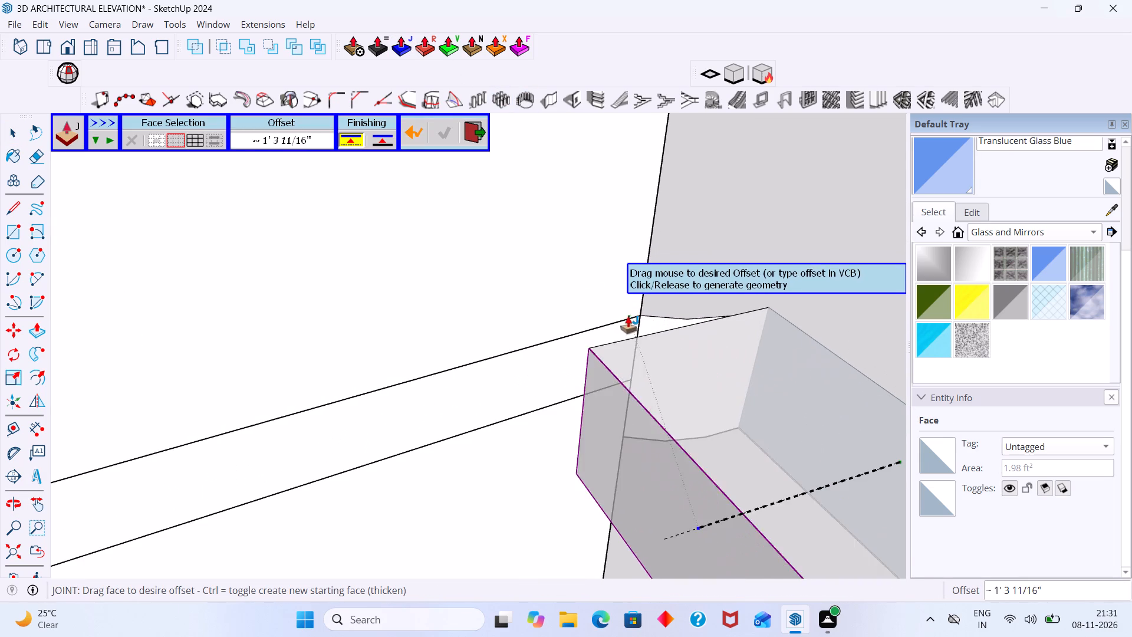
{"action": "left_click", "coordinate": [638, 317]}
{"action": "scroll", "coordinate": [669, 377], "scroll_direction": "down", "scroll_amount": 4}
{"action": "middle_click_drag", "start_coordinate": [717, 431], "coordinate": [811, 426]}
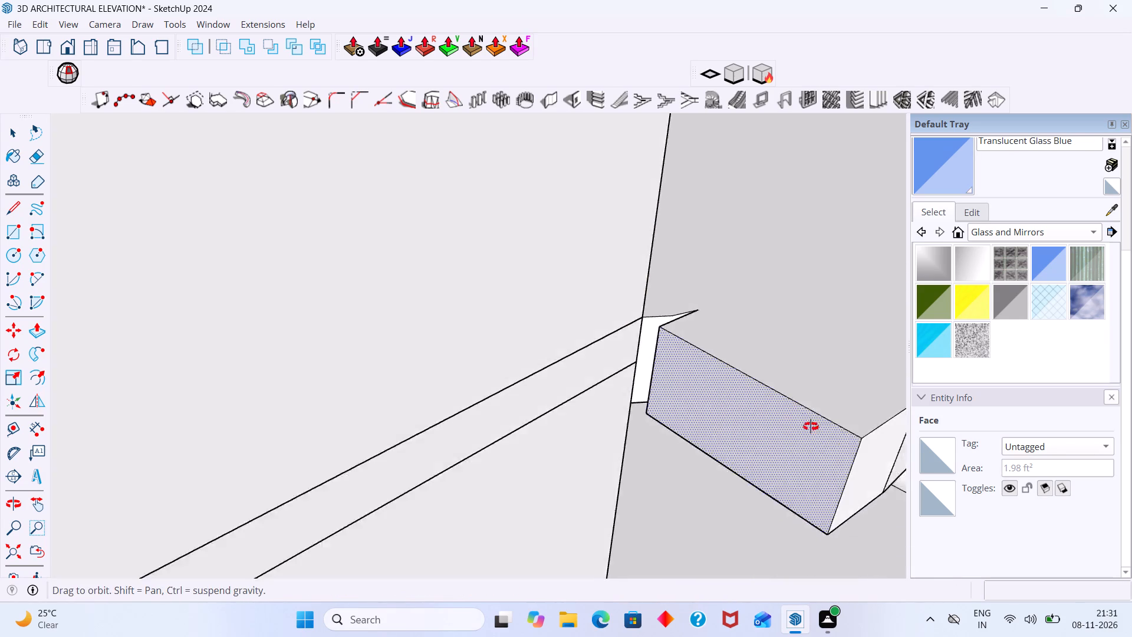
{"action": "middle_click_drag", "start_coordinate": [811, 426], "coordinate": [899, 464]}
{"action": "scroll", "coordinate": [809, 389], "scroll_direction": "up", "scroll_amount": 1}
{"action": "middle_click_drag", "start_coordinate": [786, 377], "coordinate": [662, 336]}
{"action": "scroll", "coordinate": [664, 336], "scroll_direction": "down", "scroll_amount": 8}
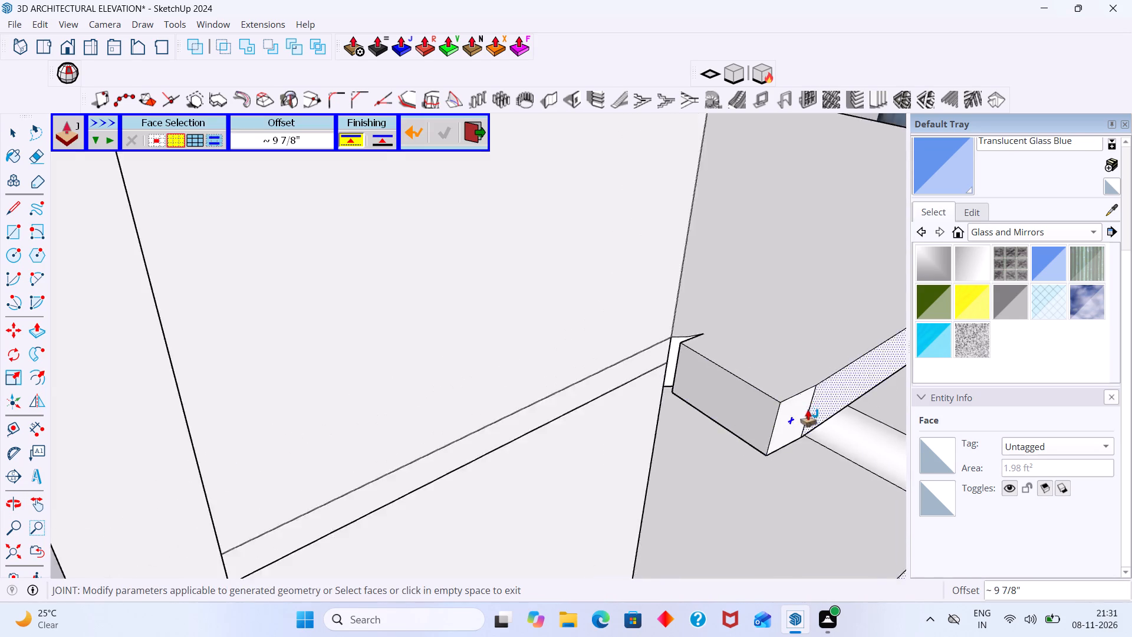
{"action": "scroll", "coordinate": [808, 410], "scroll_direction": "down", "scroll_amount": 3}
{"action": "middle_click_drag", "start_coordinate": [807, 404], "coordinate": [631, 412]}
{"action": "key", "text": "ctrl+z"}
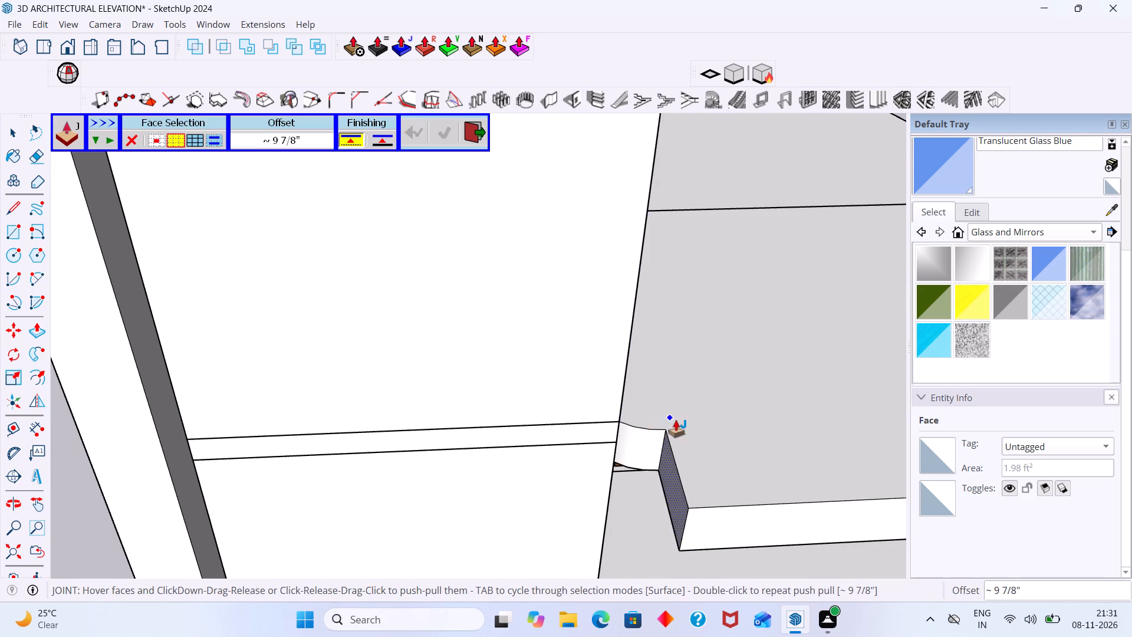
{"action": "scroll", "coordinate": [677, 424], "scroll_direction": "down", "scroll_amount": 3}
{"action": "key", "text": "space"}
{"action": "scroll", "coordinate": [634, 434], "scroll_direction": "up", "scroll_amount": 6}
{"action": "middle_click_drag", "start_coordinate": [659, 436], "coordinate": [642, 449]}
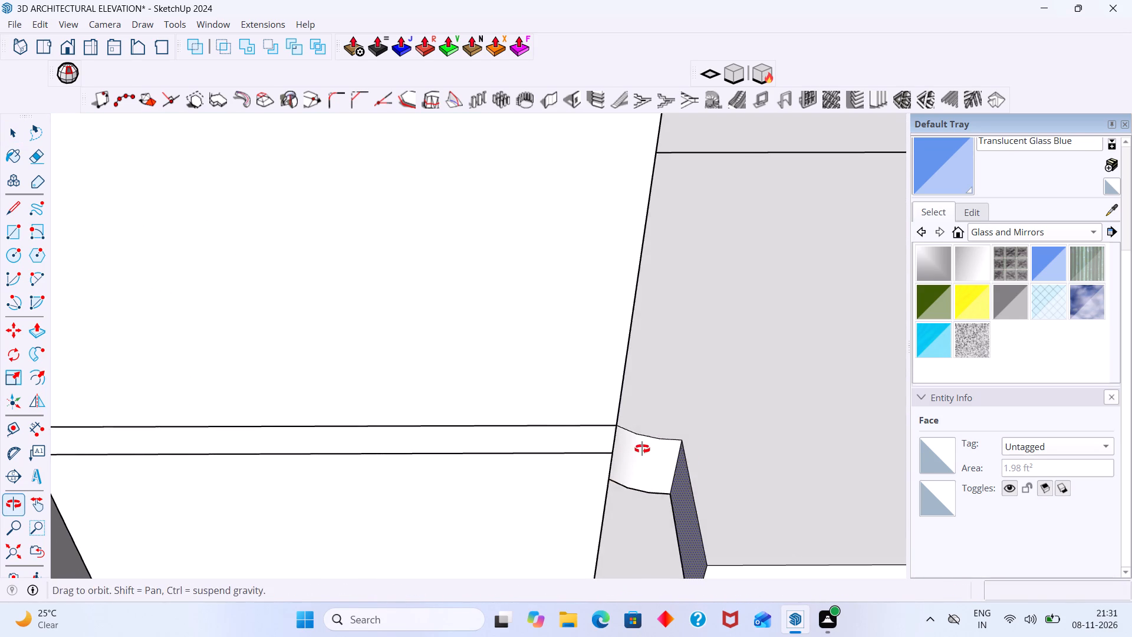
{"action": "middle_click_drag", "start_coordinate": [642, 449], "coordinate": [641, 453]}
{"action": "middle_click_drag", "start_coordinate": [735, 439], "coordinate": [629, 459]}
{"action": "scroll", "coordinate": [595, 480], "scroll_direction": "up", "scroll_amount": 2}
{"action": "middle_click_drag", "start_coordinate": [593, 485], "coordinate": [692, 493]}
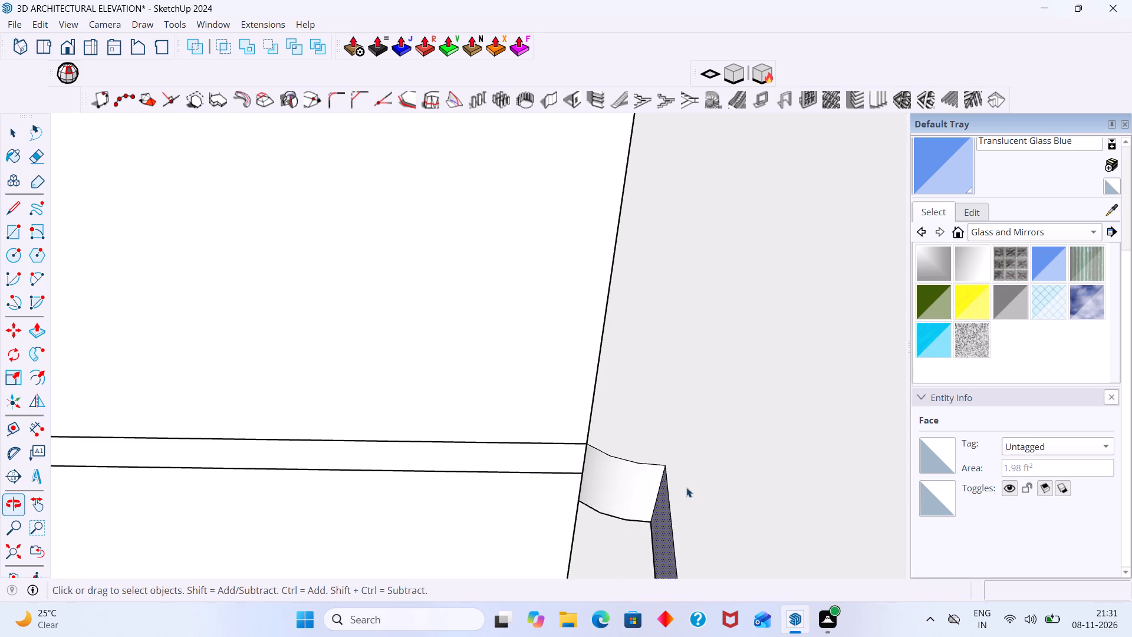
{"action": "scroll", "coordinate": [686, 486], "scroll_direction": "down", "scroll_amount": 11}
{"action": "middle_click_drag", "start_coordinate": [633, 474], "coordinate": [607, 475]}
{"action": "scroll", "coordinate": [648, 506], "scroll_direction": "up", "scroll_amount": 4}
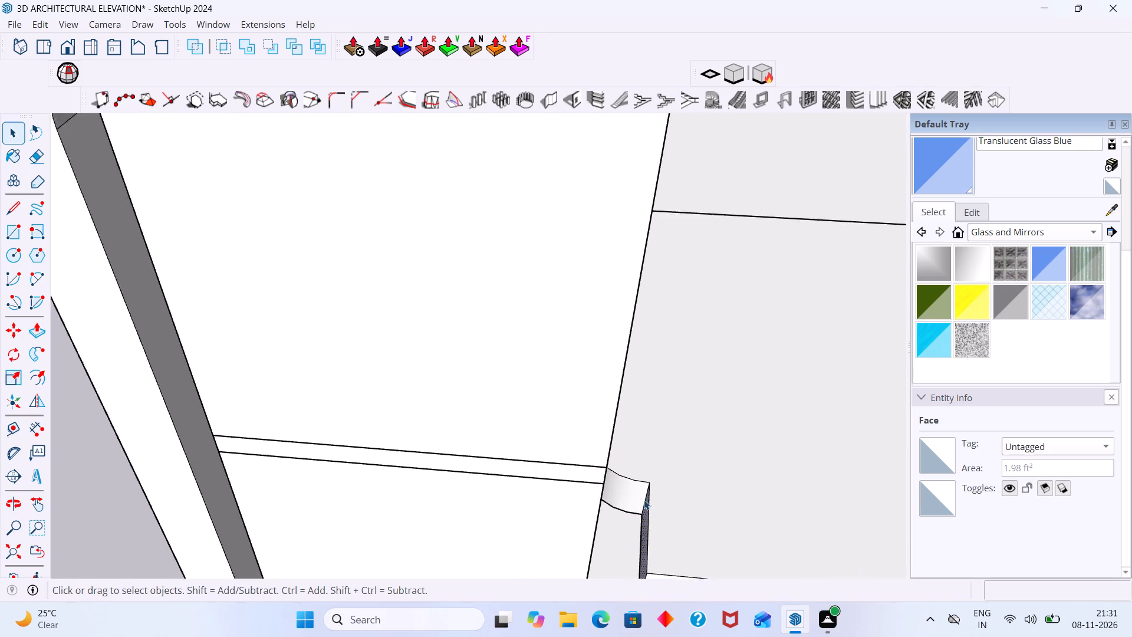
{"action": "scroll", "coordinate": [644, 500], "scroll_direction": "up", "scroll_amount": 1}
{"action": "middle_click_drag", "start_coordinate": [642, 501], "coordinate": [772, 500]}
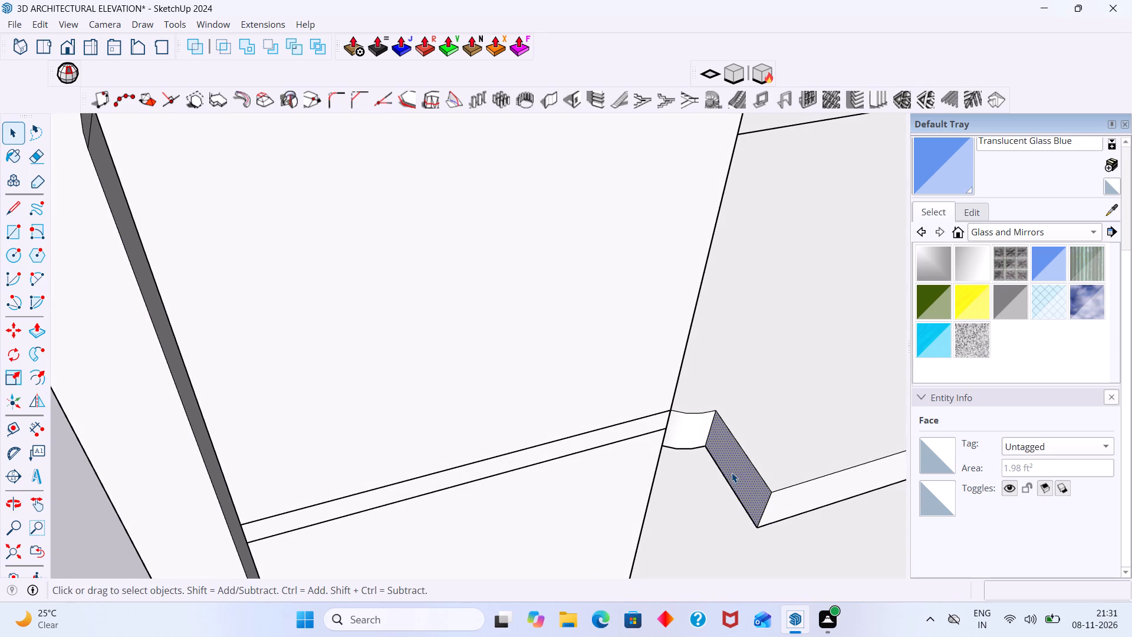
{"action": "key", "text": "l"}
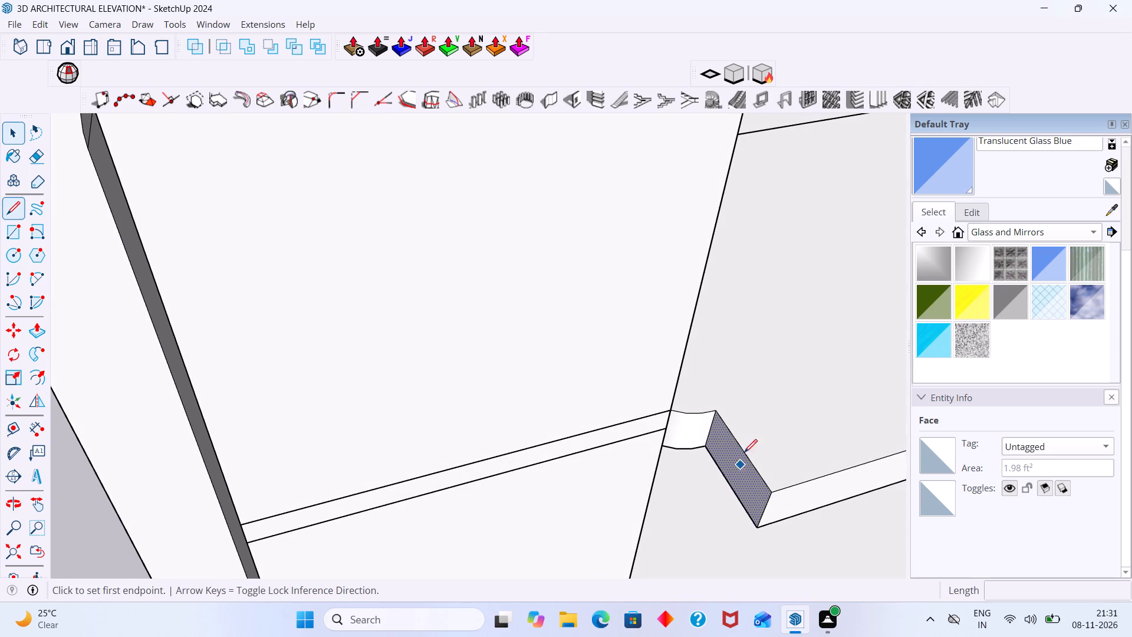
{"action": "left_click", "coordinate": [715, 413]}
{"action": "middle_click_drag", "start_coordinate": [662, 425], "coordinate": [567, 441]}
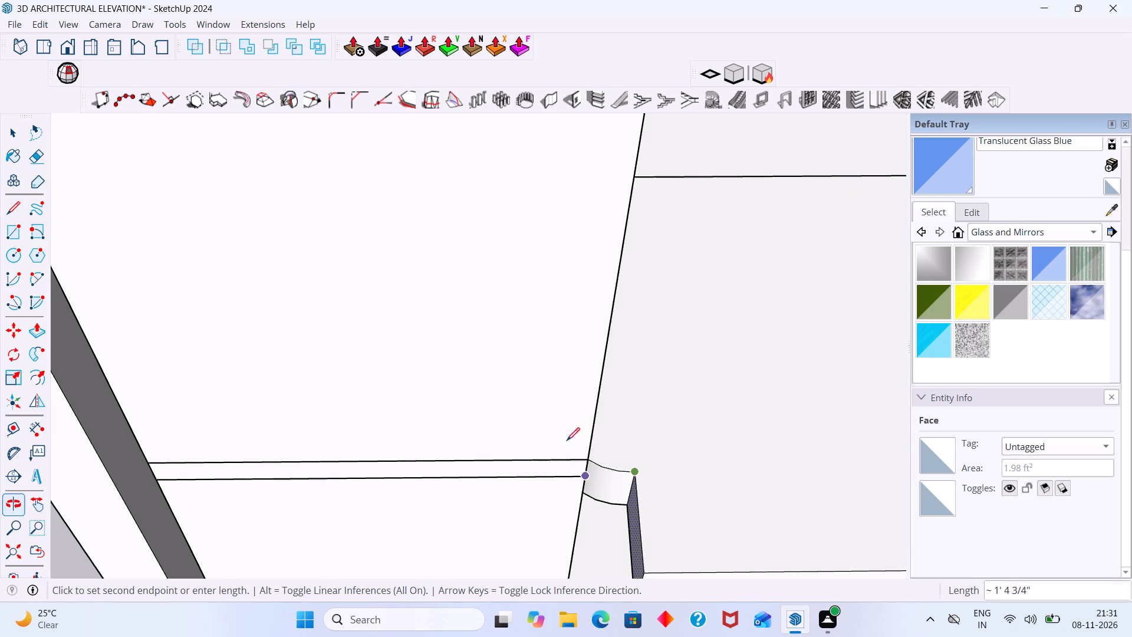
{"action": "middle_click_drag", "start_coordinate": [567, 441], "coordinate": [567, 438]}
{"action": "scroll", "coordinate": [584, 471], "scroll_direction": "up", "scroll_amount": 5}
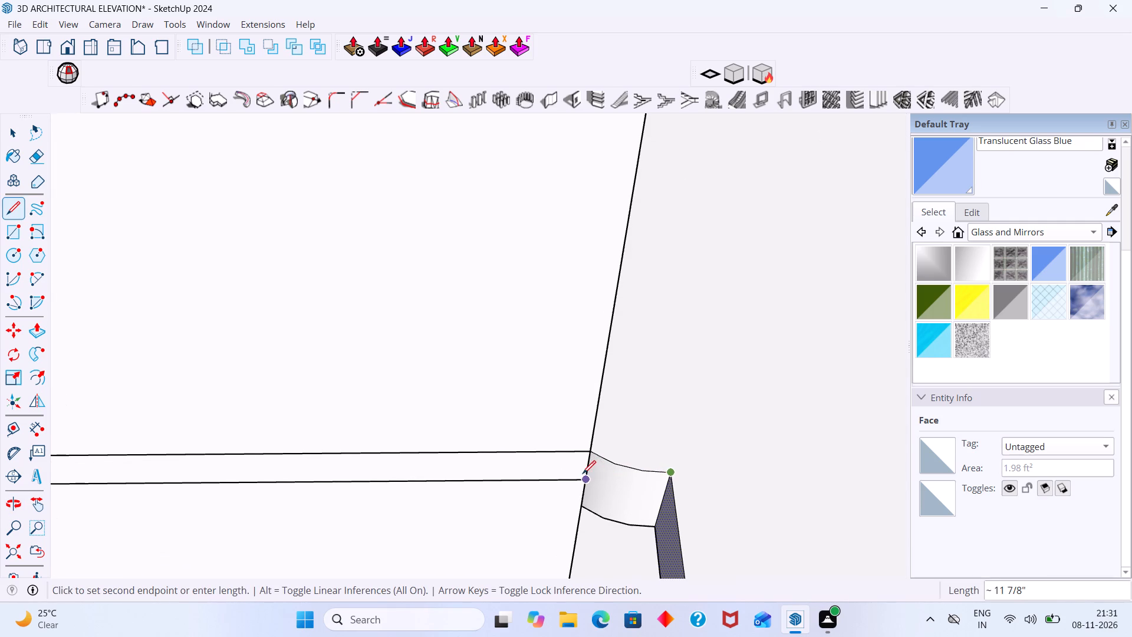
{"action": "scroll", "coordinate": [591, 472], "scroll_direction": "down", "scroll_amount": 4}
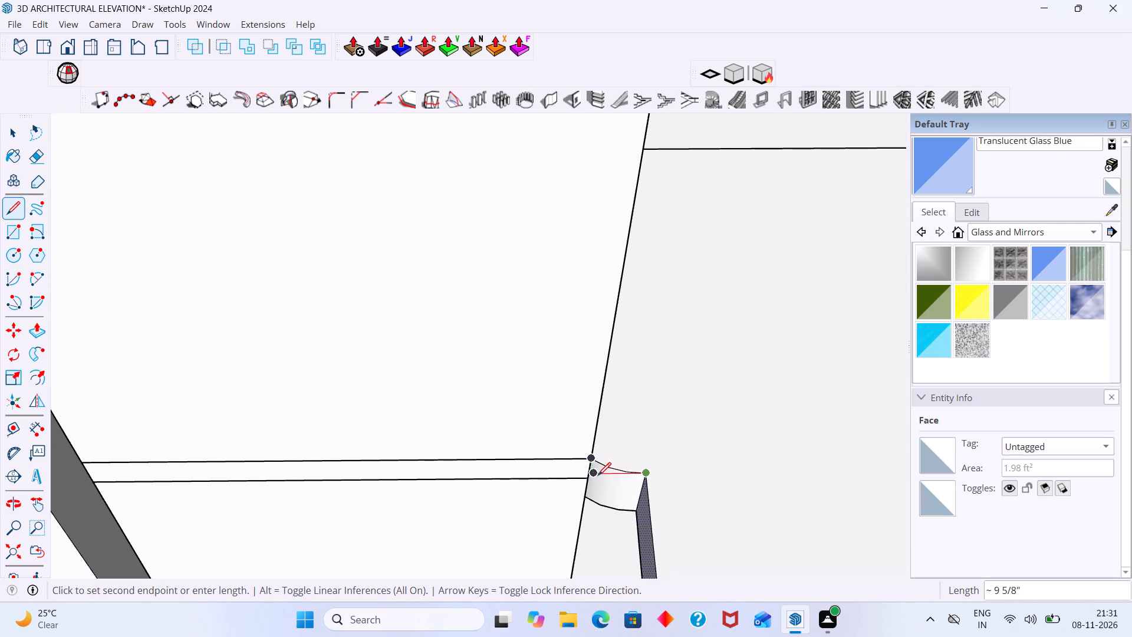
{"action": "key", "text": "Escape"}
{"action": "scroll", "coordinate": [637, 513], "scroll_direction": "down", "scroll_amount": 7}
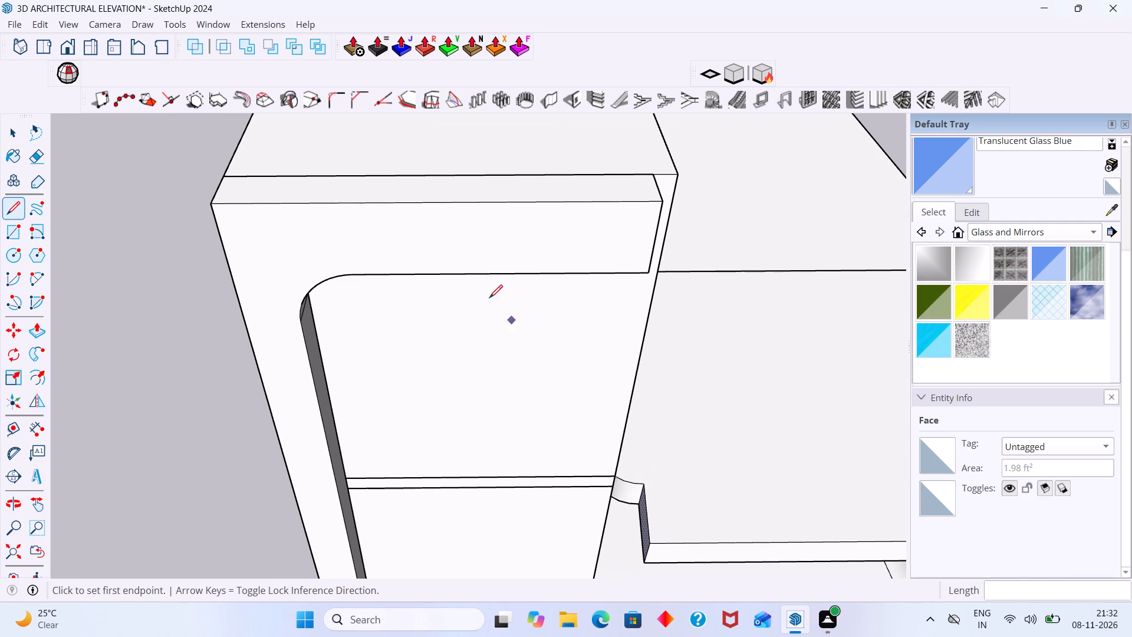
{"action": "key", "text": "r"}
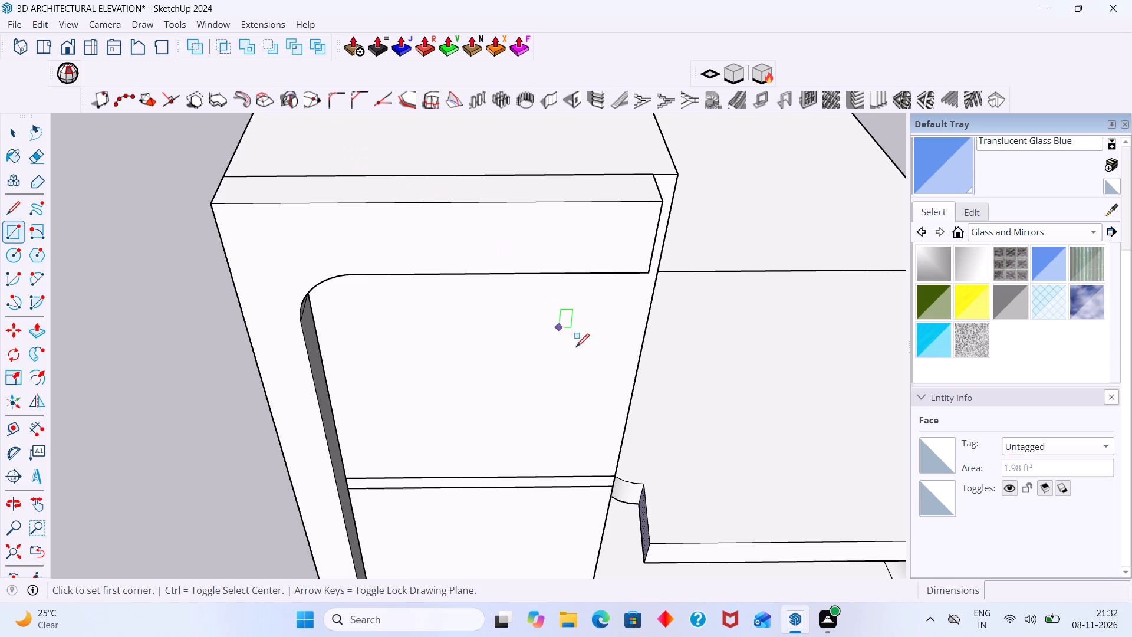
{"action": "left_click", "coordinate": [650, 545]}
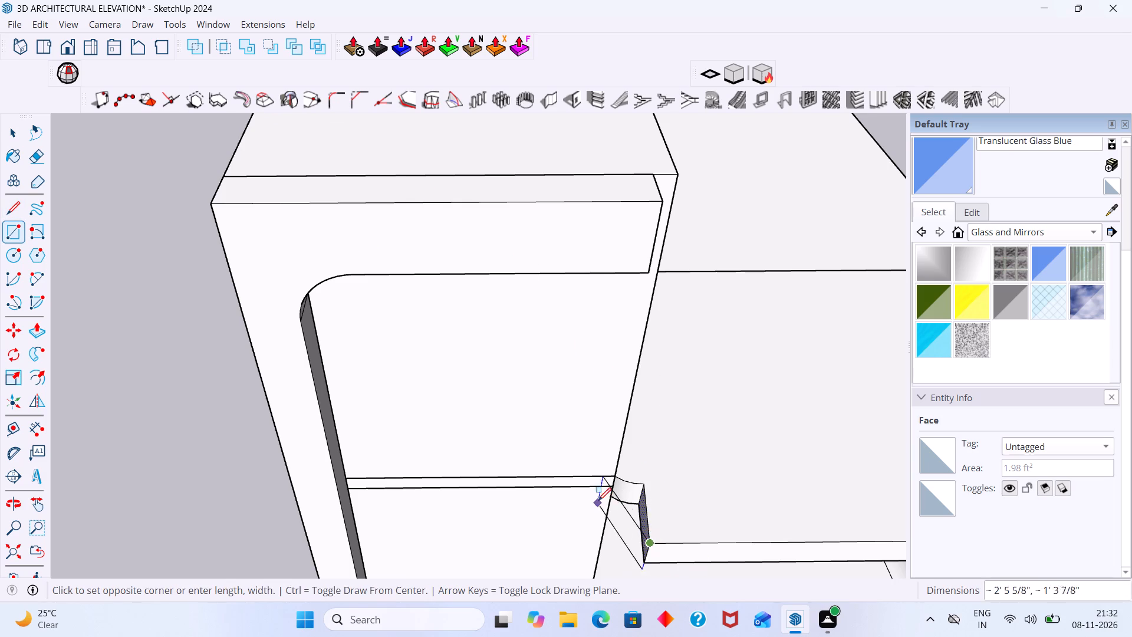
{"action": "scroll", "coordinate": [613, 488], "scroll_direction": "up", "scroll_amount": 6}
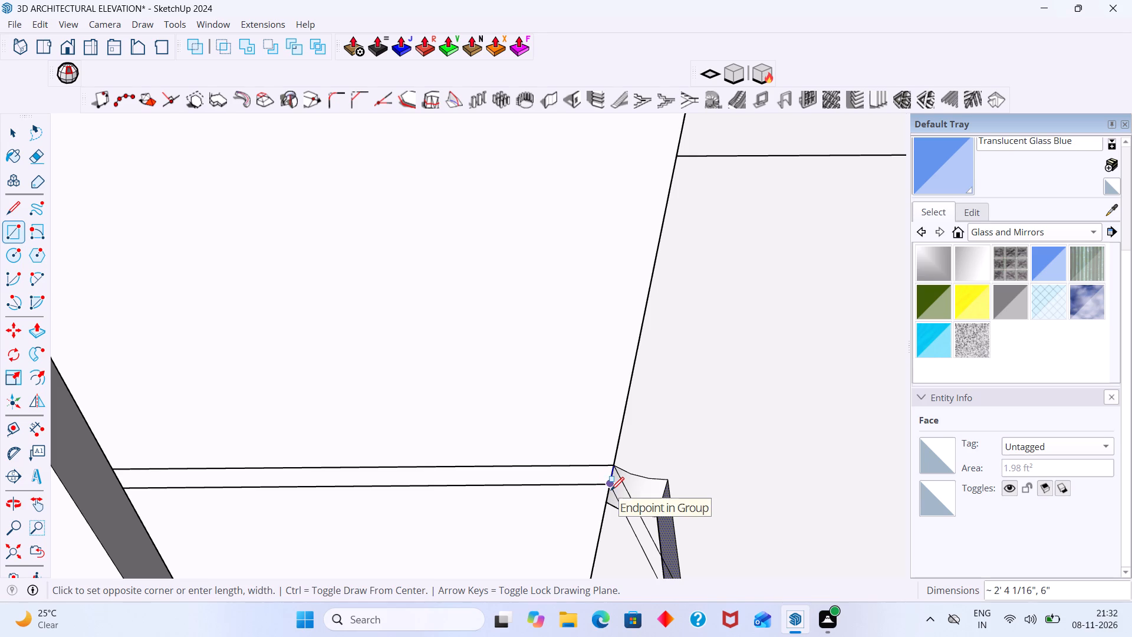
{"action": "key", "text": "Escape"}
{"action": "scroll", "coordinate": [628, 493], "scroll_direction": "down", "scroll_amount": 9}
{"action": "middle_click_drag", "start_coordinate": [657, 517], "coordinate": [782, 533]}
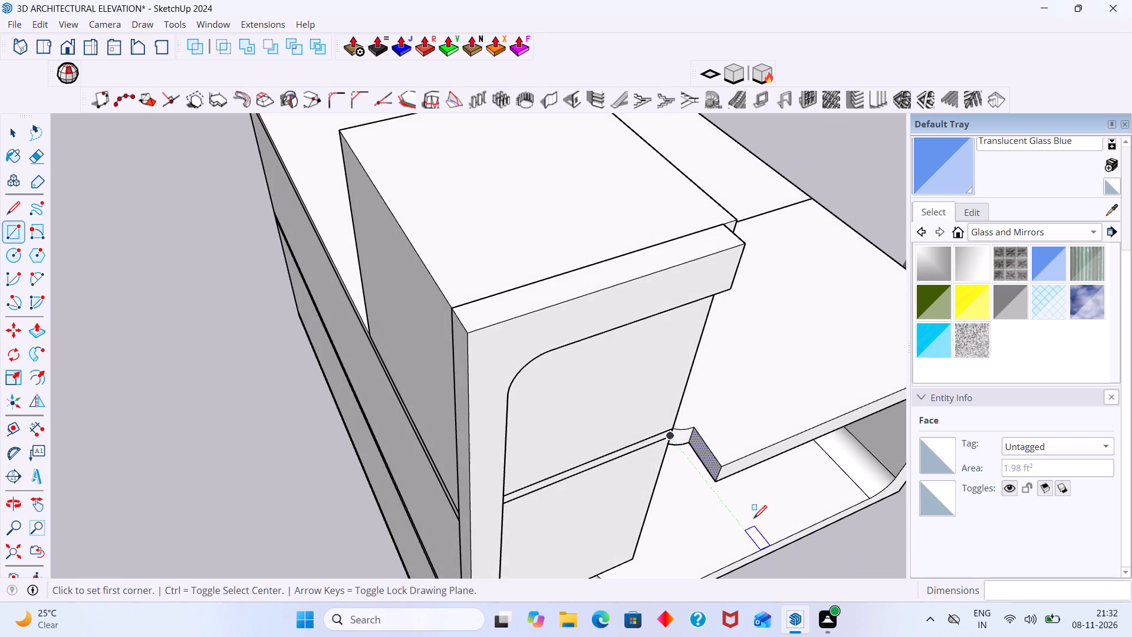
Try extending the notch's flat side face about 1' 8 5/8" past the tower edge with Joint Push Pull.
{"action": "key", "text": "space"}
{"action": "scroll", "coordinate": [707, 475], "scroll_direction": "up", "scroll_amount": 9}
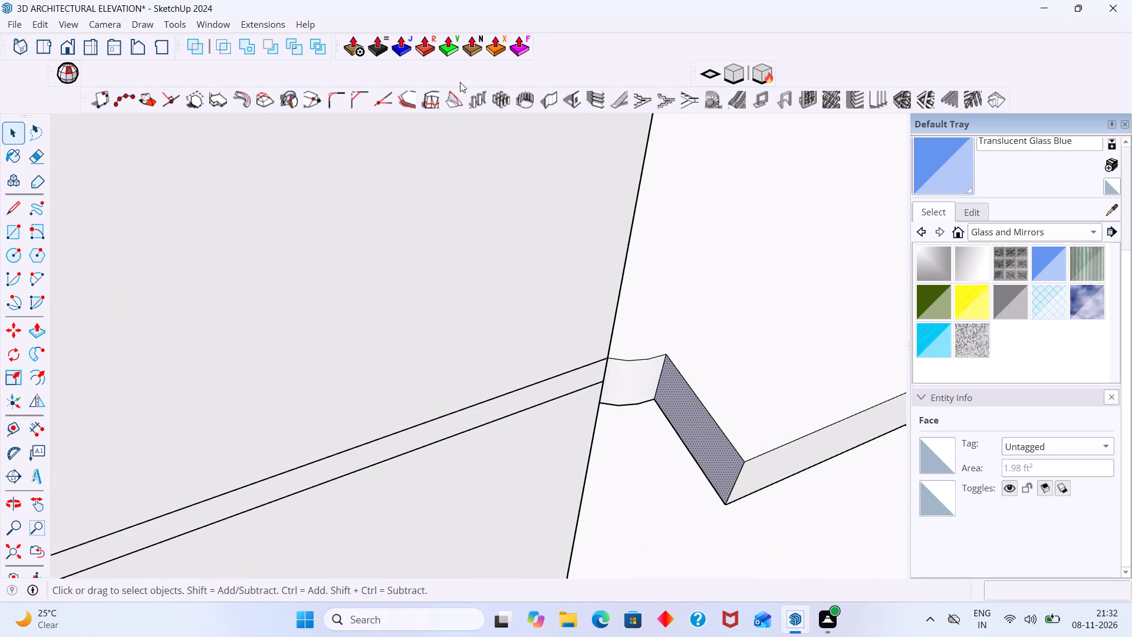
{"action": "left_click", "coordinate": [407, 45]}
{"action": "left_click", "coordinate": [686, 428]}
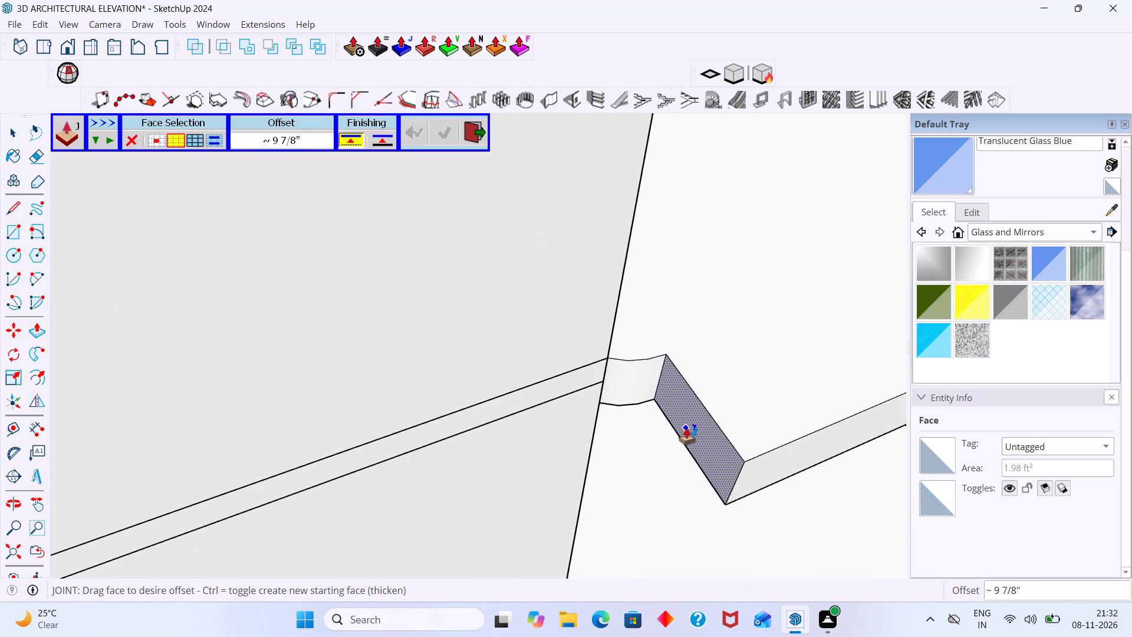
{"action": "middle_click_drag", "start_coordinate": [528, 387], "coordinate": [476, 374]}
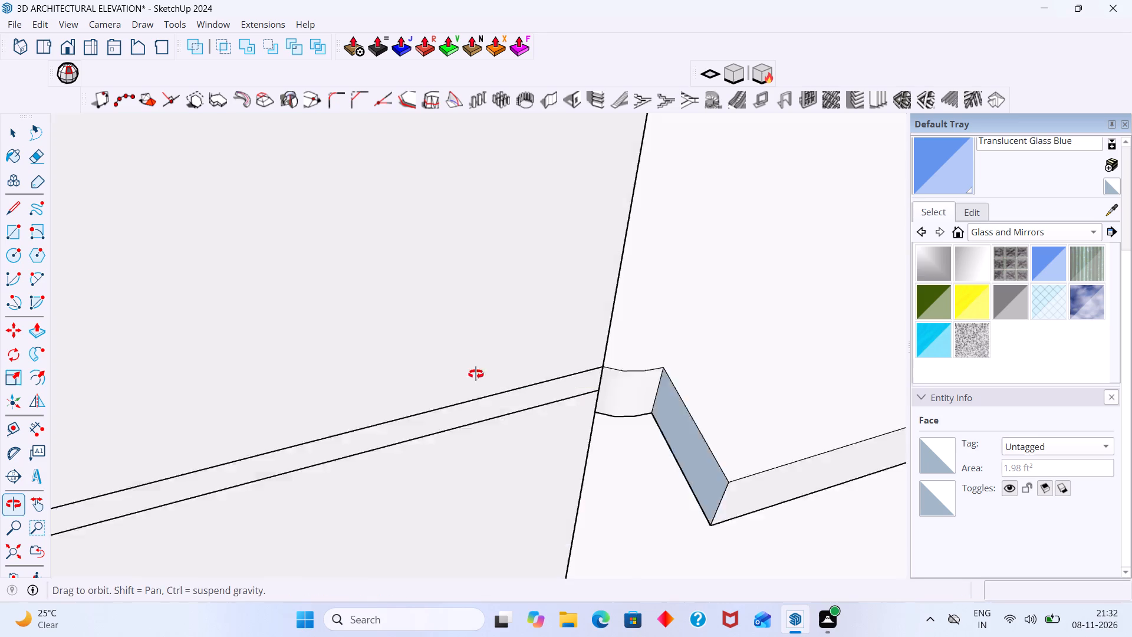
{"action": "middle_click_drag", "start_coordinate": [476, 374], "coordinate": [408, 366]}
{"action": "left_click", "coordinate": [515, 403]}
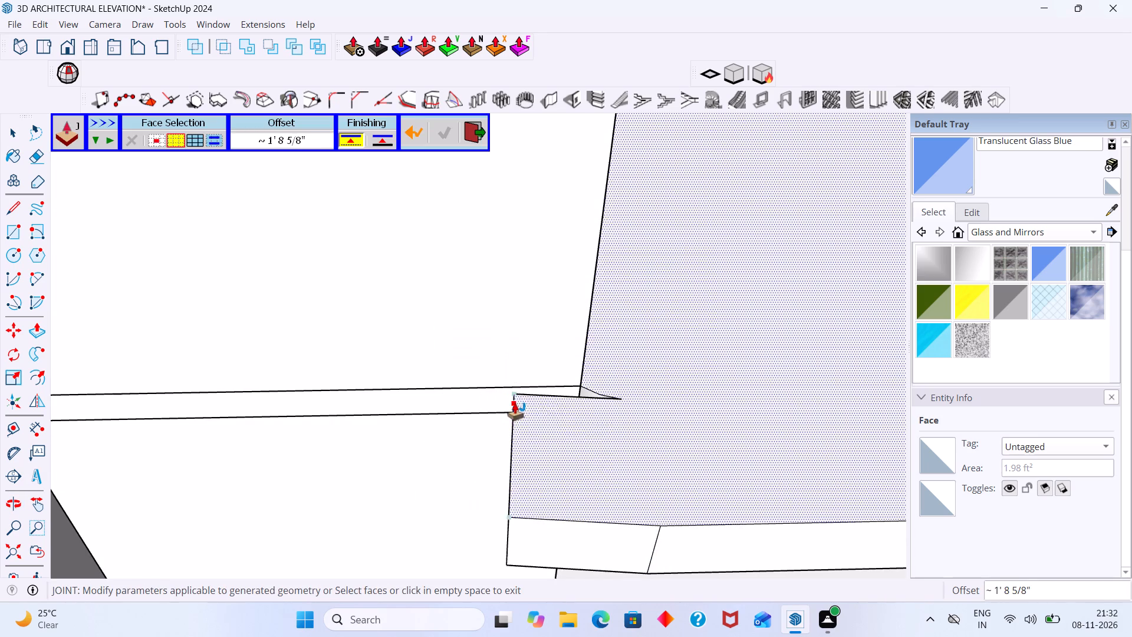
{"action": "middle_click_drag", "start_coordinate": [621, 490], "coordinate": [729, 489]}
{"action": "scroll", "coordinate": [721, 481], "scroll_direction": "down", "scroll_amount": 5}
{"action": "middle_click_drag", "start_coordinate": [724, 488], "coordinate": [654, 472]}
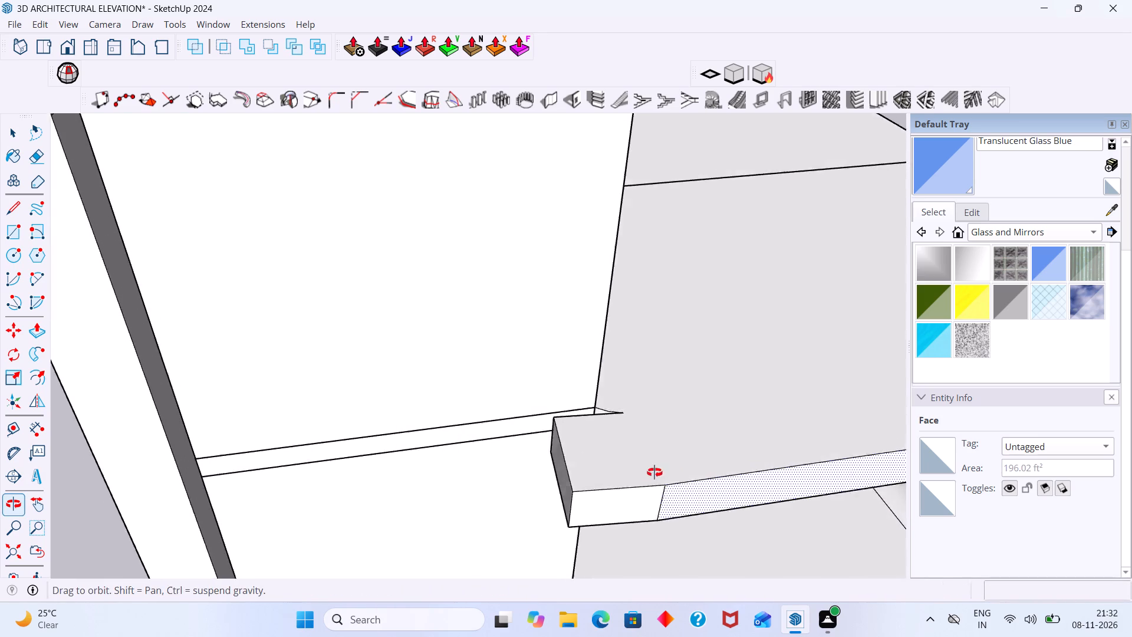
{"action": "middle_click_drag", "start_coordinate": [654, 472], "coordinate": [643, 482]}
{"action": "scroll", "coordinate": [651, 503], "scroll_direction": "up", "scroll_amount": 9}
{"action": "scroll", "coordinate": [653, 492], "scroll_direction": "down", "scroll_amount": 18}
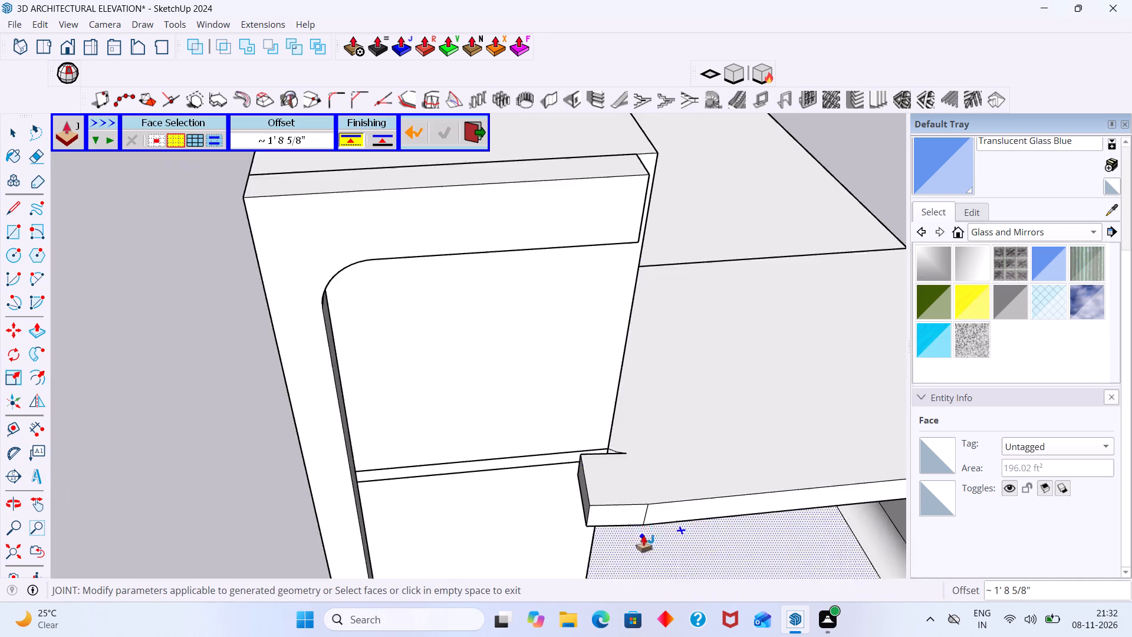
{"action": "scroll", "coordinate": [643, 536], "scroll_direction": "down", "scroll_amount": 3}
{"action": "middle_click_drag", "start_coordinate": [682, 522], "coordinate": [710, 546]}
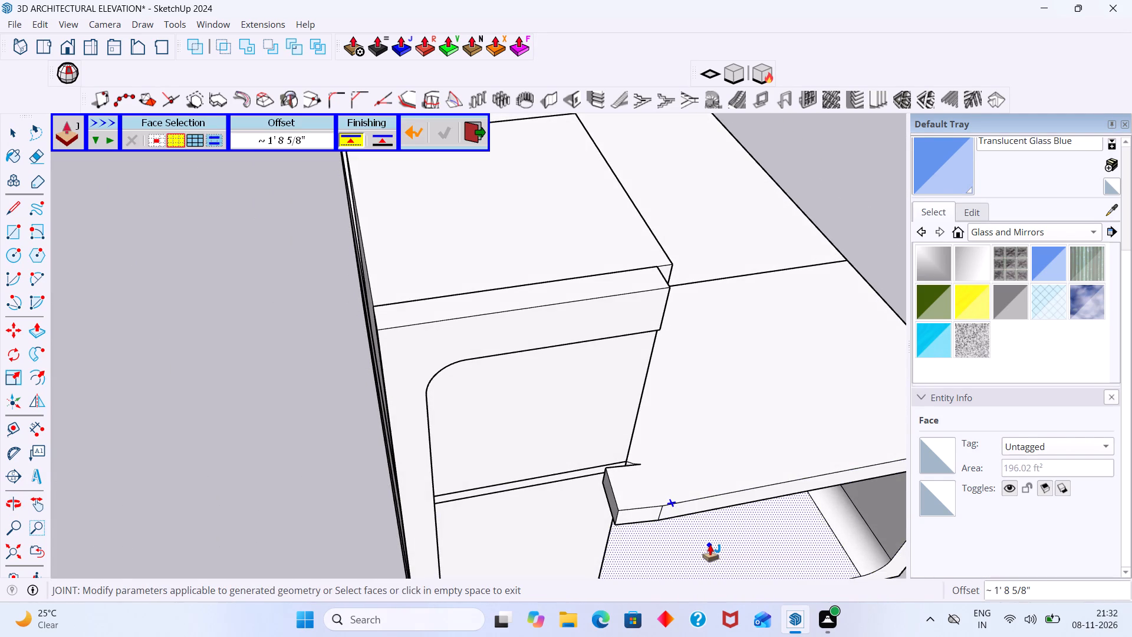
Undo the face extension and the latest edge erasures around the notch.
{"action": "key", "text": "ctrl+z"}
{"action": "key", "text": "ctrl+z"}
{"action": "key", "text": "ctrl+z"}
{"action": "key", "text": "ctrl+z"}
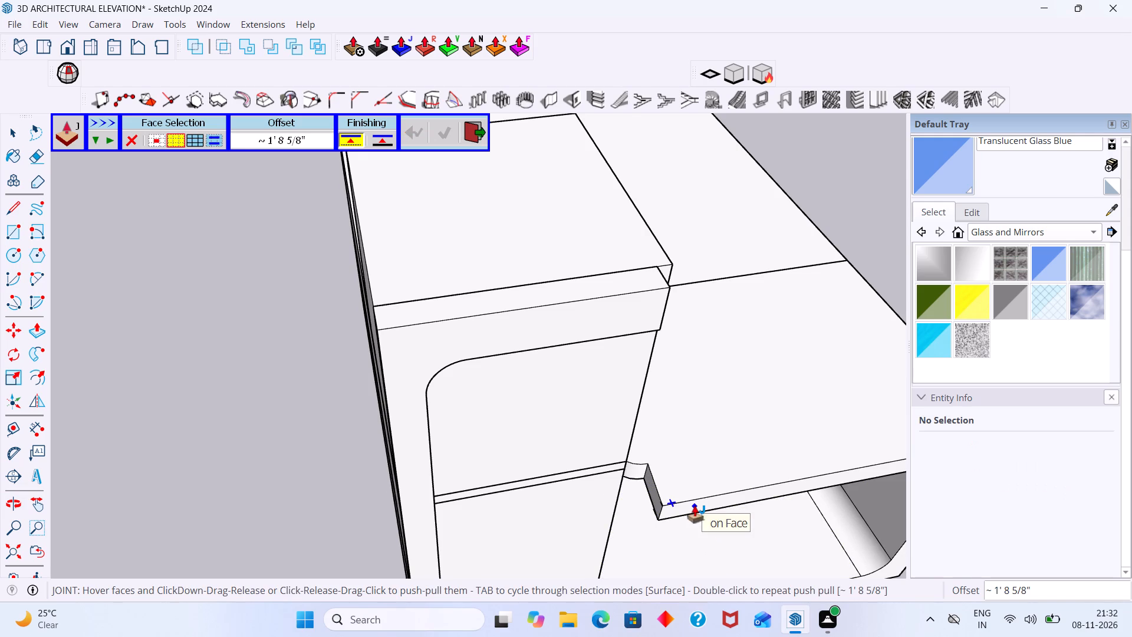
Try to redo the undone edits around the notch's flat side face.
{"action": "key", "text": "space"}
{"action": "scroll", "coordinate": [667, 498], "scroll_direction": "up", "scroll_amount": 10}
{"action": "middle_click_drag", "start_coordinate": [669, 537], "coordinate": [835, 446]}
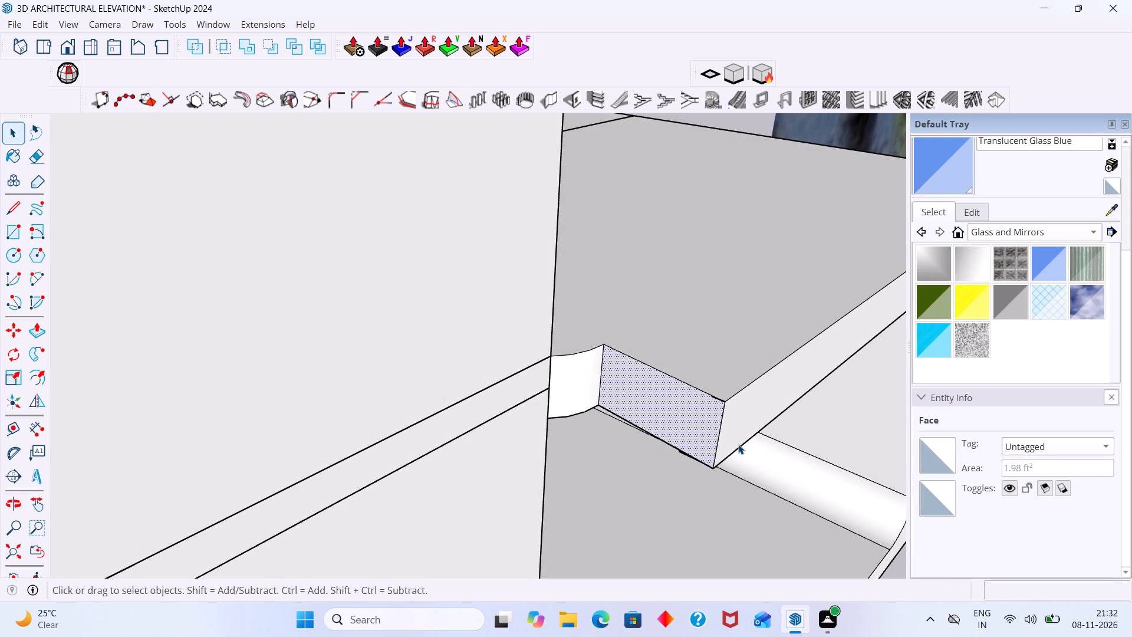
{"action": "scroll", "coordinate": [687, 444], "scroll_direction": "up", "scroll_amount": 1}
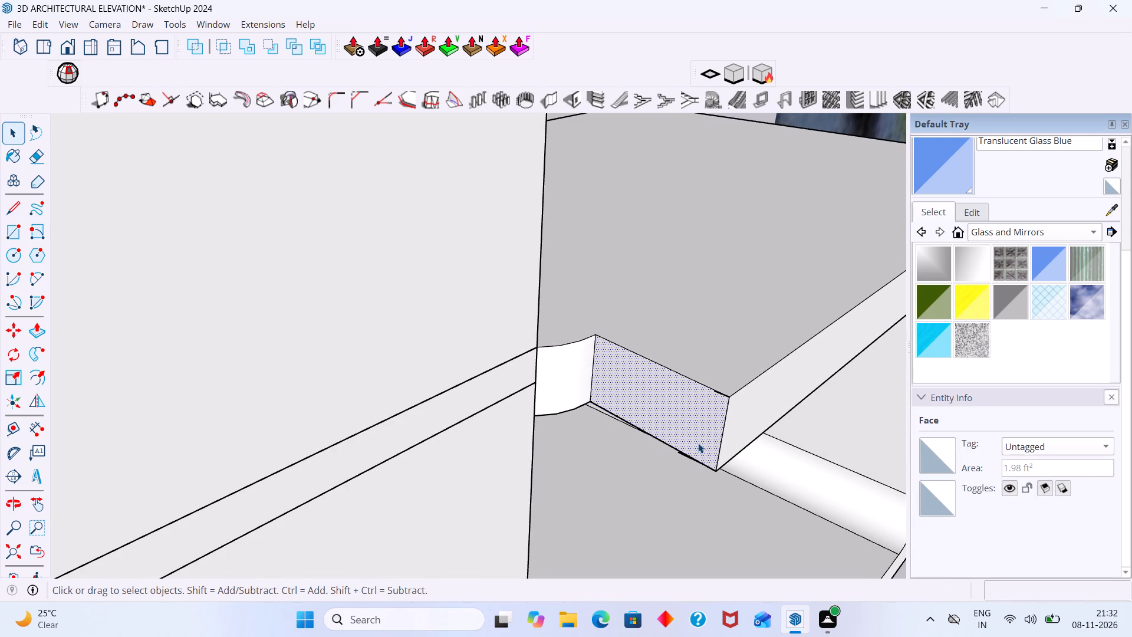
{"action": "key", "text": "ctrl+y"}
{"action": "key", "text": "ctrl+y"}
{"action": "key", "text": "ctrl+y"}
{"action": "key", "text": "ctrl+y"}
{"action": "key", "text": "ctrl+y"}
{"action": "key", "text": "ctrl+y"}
Erase the stray short edges on the top and bottom edges of the notch's flat side face.
{"action": "key", "text": "e"}
{"action": "scroll", "coordinate": [653, 414], "scroll_direction": "up", "scroll_amount": 11}
{"action": "middle_click_drag", "start_coordinate": [541, 421], "coordinate": [545, 416]}
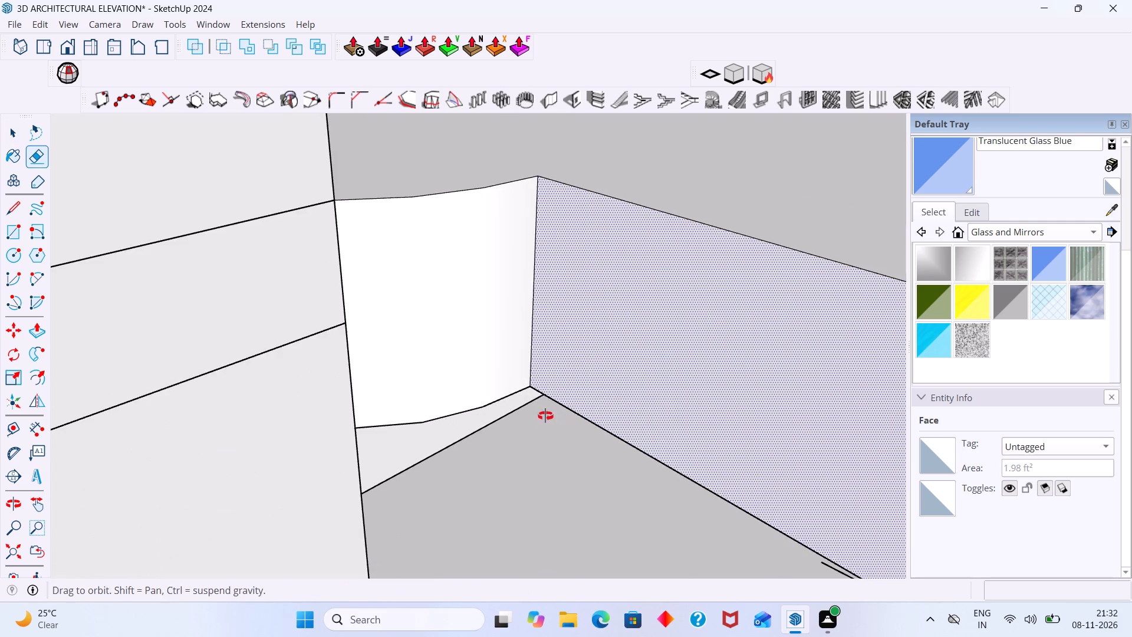
{"action": "middle_click_drag", "start_coordinate": [545, 416], "coordinate": [573, 314]}
{"action": "scroll", "coordinate": [594, 316], "scroll_direction": "down", "scroll_amount": 15}
{"action": "middle_click_drag", "start_coordinate": [631, 330], "coordinate": [528, 380]}
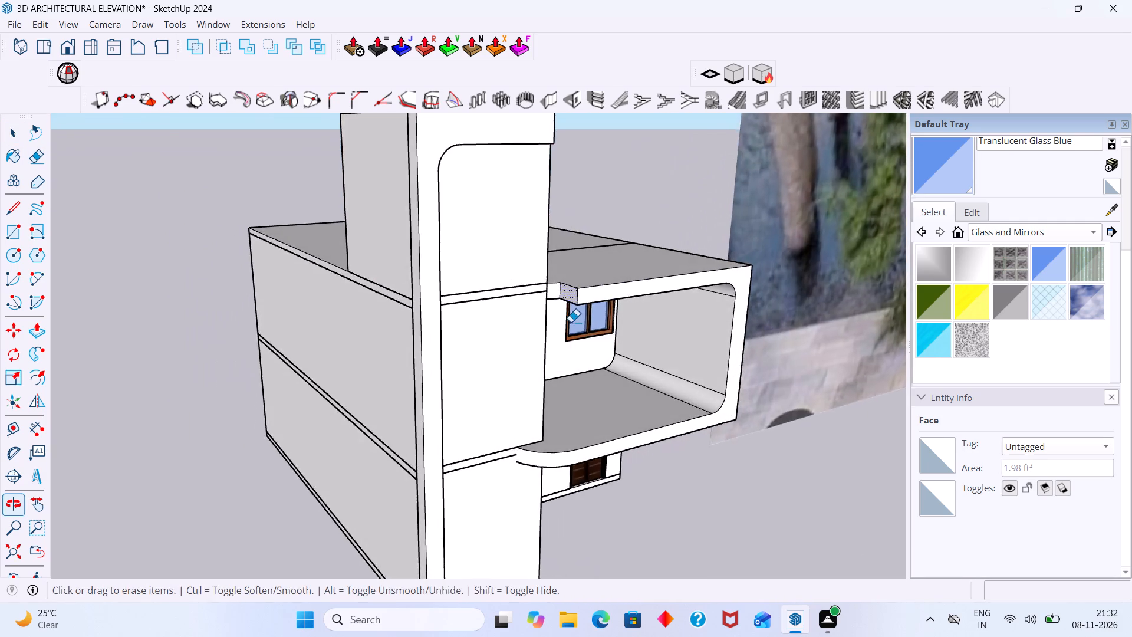
{"action": "scroll", "coordinate": [573, 317], "scroll_direction": "up", "scroll_amount": 8}
{"action": "middle_click_drag", "start_coordinate": [607, 293], "coordinate": [568, 350]}
{"action": "scroll", "coordinate": [487, 383], "scroll_direction": "up", "scroll_amount": 7}
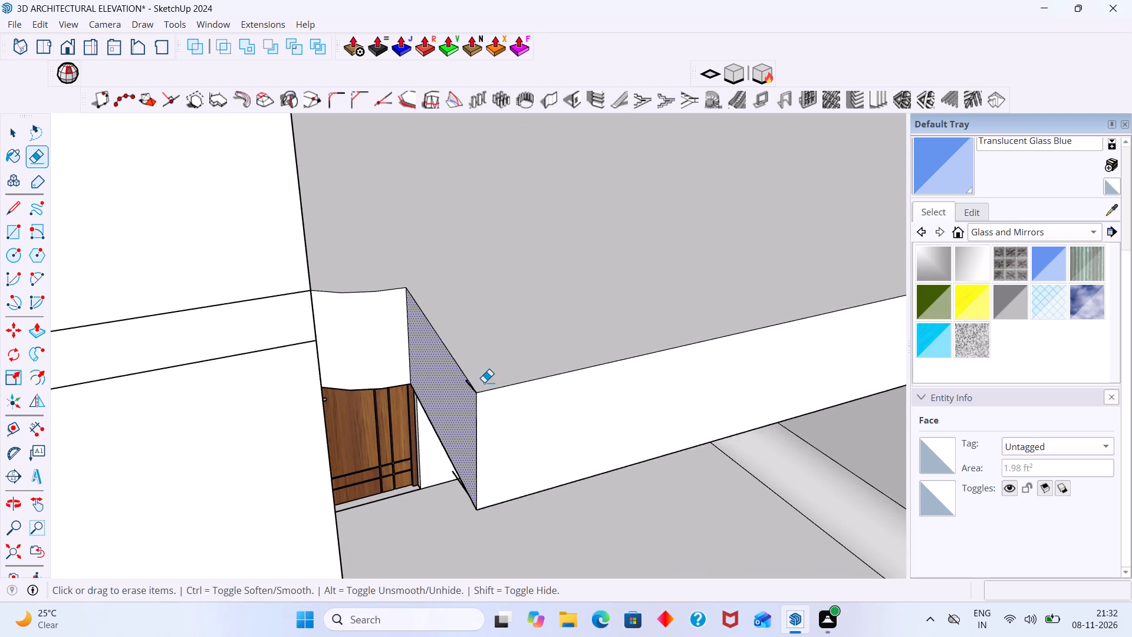
{"action": "scroll", "coordinate": [484, 382], "scroll_direction": "up", "scroll_amount": 10}
{"action": "left_click", "coordinate": [462, 379]}
{"action": "left_click", "coordinate": [458, 370]}
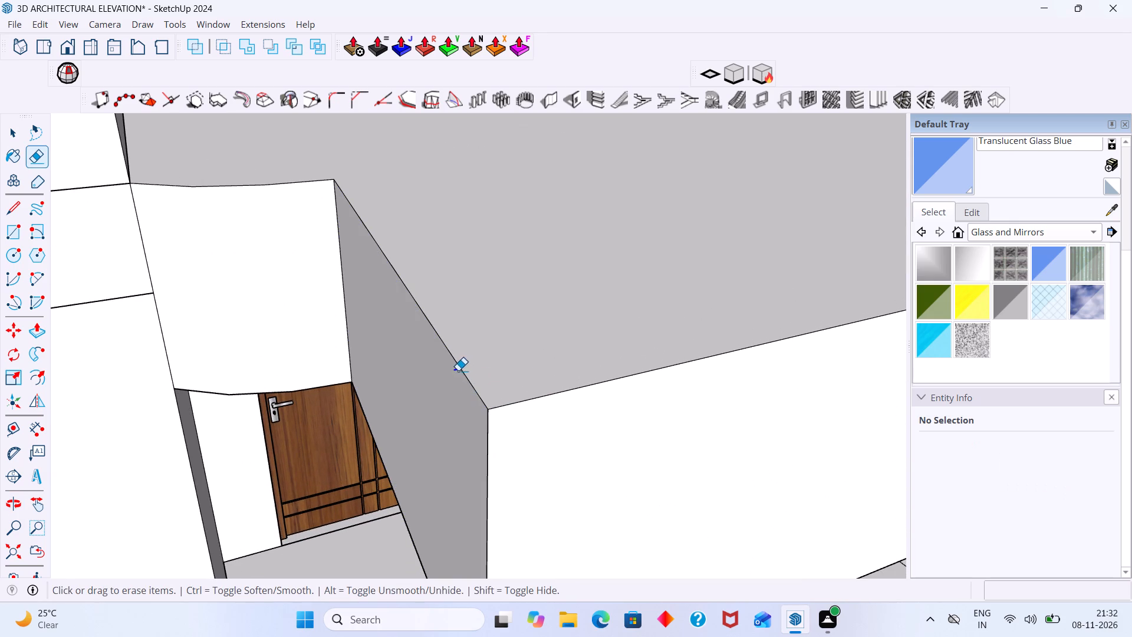
{"action": "scroll", "coordinate": [463, 389], "scroll_direction": "down", "scroll_amount": 6}
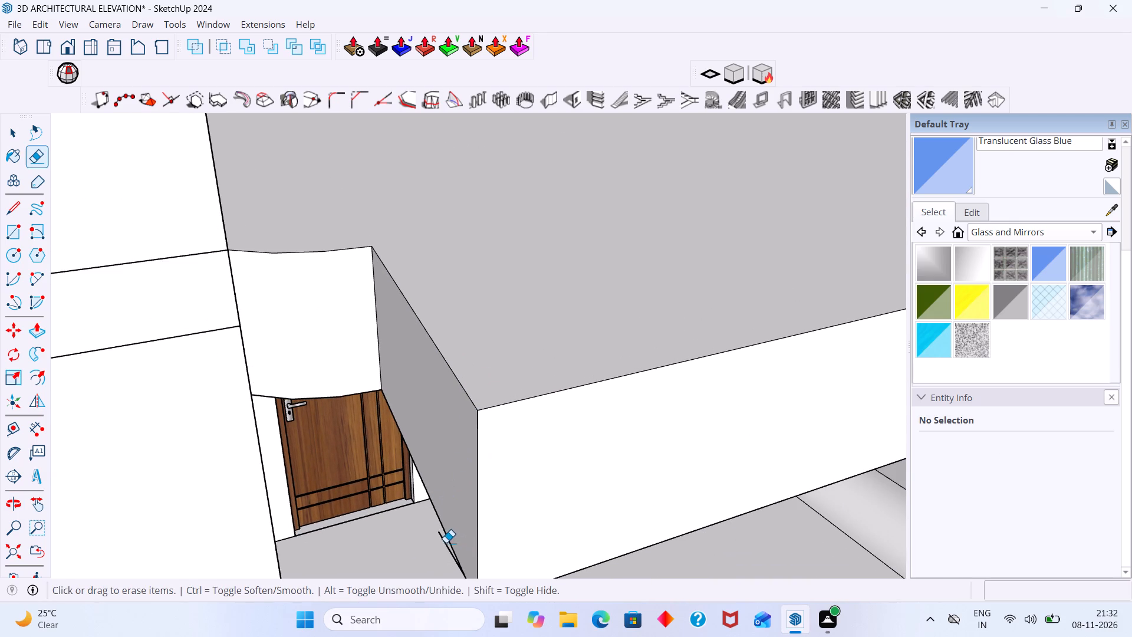
{"action": "left_click", "coordinate": [446, 543]}
Examine the cleaned notch and upper slab from below and above.
{"action": "scroll", "coordinate": [443, 543], "scroll_direction": "down", "scroll_amount": 3}
{"action": "middle_click_drag", "start_coordinate": [453, 536], "coordinate": [465, 379]}
{"action": "scroll", "coordinate": [488, 480], "scroll_direction": "up", "scroll_amount": 4}
{"action": "middle_click_drag", "start_coordinate": [472, 469], "coordinate": [477, 315]}
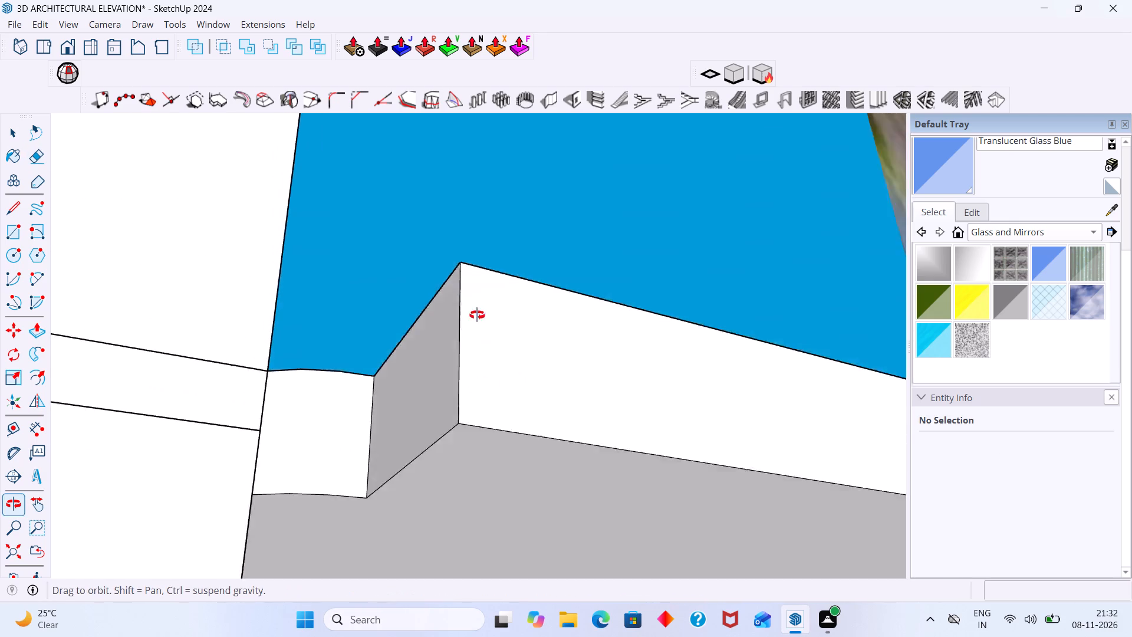
{"action": "middle_click_drag", "start_coordinate": [477, 315], "coordinate": [479, 259]}
{"action": "scroll", "coordinate": [468, 337], "scroll_direction": "up", "scroll_amount": 4}
{"action": "middle_click_drag", "start_coordinate": [468, 327], "coordinate": [564, 481]}
{"action": "scroll", "coordinate": [516, 420], "scroll_direction": "down", "scroll_amount": 20}
{"action": "scroll", "coordinate": [516, 420], "scroll_direction": "down", "scroll_amount": 1}
{"action": "middle_click_drag", "start_coordinate": [515, 373], "coordinate": [513, 467]}
{"action": "middle_click_drag", "start_coordinate": [528, 430], "coordinate": [504, 541]}
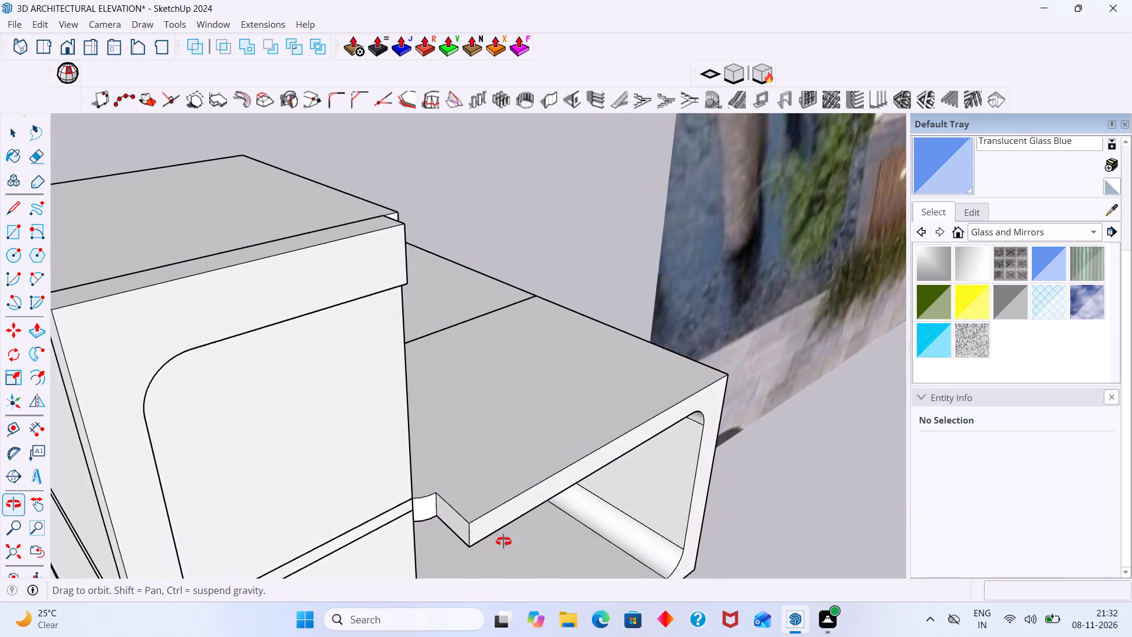
{"action": "middle_click_drag", "start_coordinate": [504, 541], "coordinate": [416, 513]}
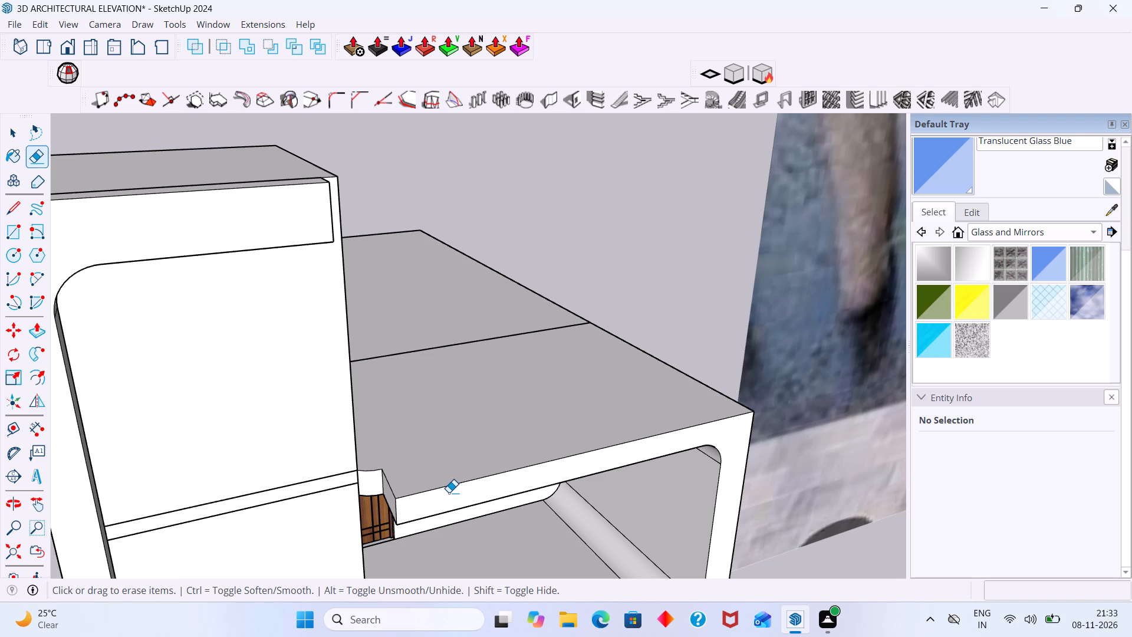
{"action": "key", "text": "space"}
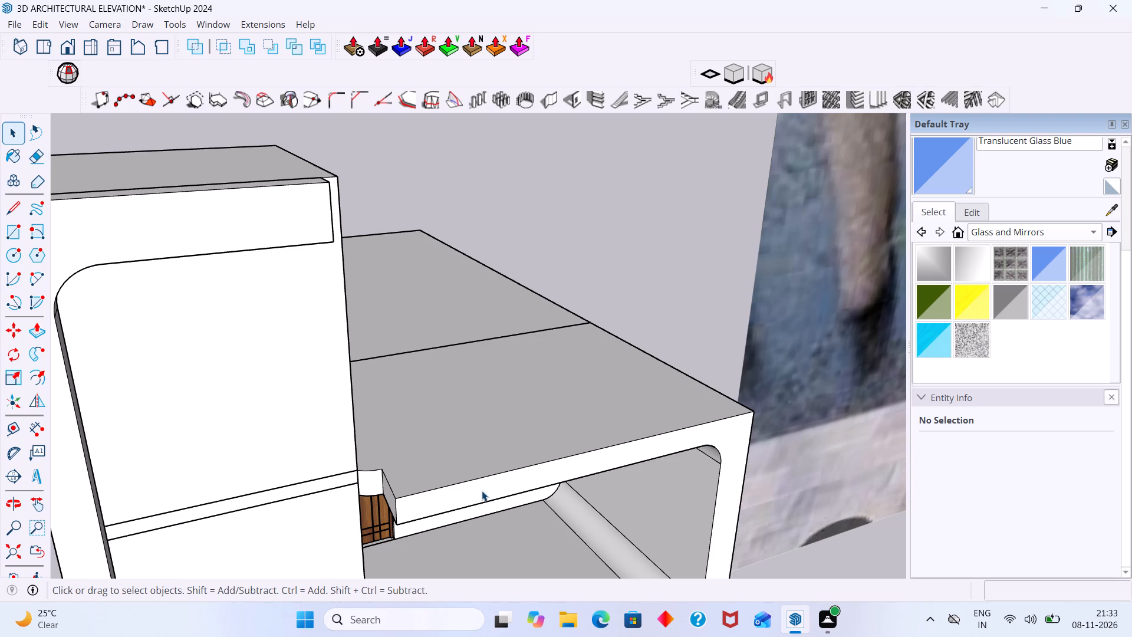
Draw a line about 1' 11 5/8" long on the slab top from the notch's inner corner to the slab's front edge, along the green axis.
{"action": "scroll", "coordinate": [374, 482], "scroll_direction": "up", "scroll_amount": 5}
{"action": "middle_click_drag", "start_coordinate": [473, 518], "coordinate": [546, 492]}
{"action": "scroll", "coordinate": [488, 500], "scroll_direction": "up", "scroll_amount": 7}
{"action": "middle_click_drag", "start_coordinate": [478, 498], "coordinate": [597, 451]}
{"action": "scroll", "coordinate": [601, 449], "scroll_direction": "down", "scroll_amount": 7}
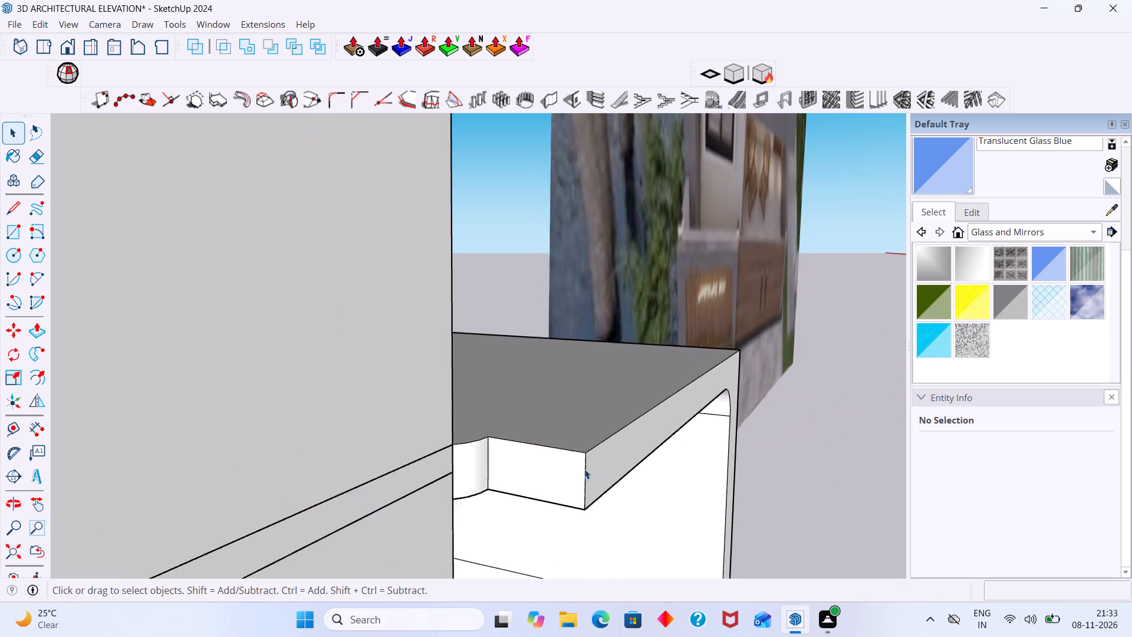
{"action": "scroll", "coordinate": [584, 469], "scroll_direction": "down", "scroll_amount": 7}
{"action": "middle_click_drag", "start_coordinate": [587, 483], "coordinate": [666, 534]}
{"action": "scroll", "coordinate": [621, 467], "scroll_direction": "up", "scroll_amount": 4}
{"action": "middle_click_drag", "start_coordinate": [635, 474], "coordinate": [621, 517]}
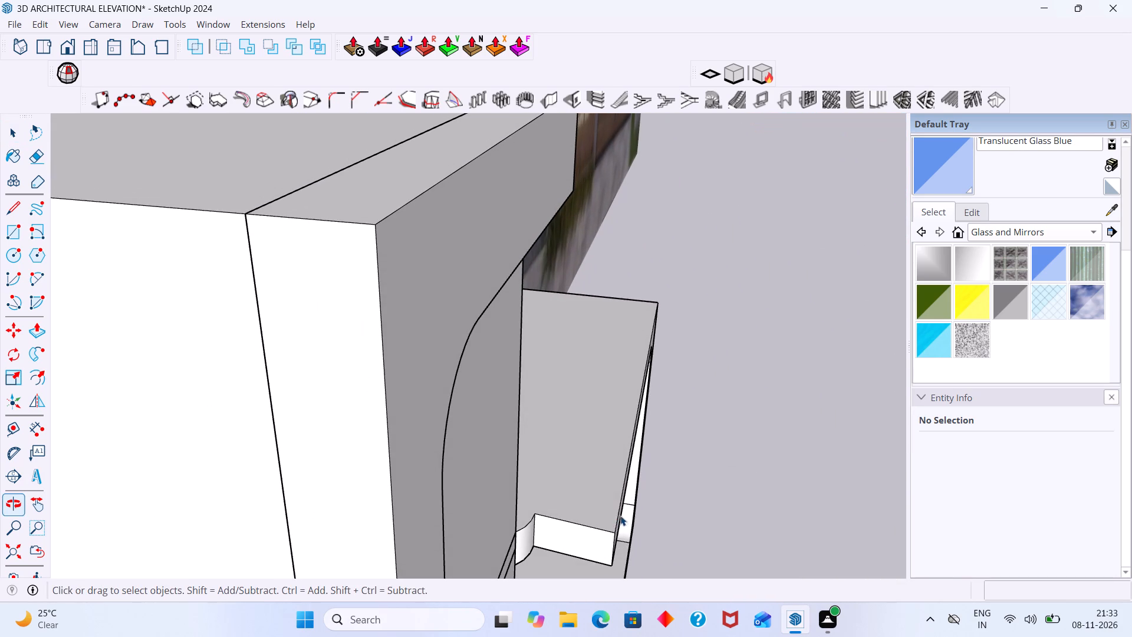
{"action": "key", "text": "l"}
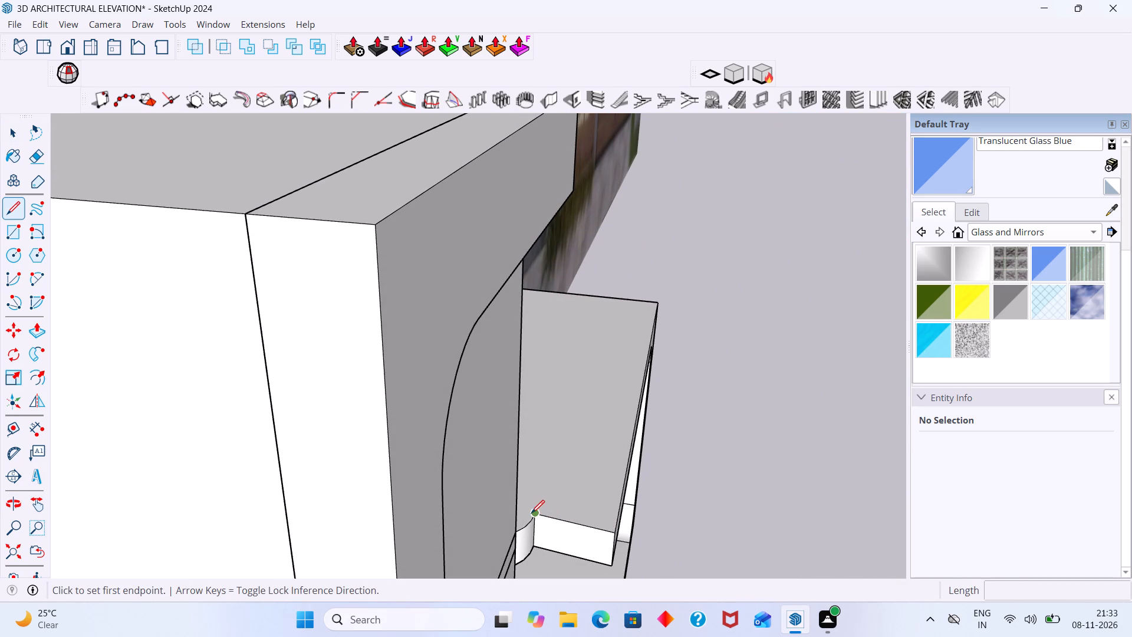
{"action": "left_click", "coordinate": [532, 513]}
{"action": "scroll", "coordinate": [614, 520], "scroll_direction": "up", "scroll_amount": 5}
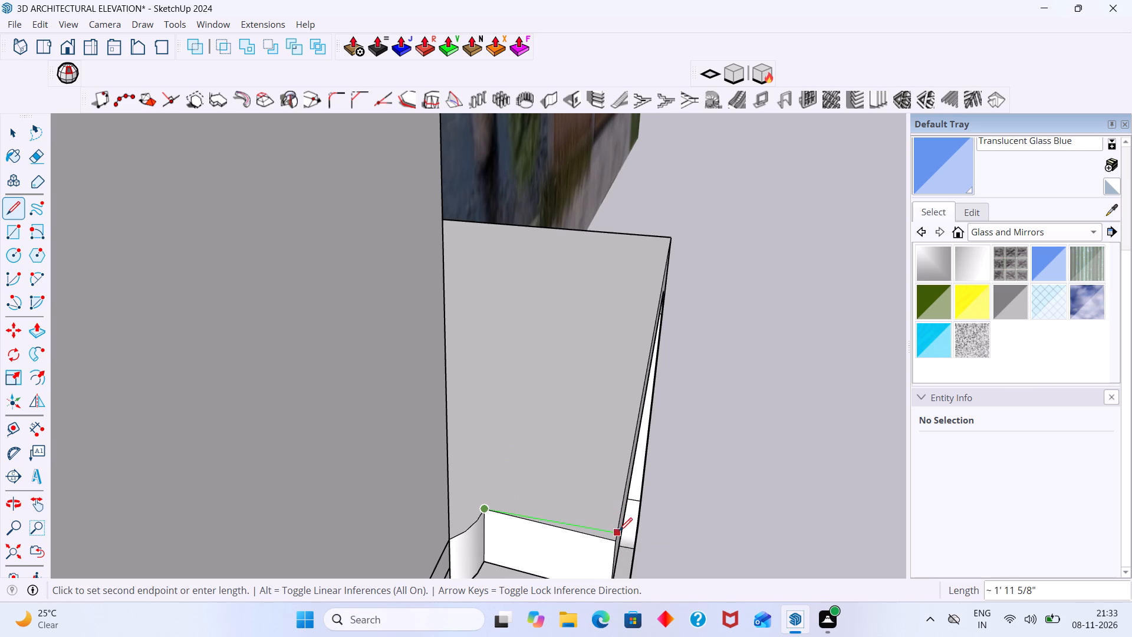
{"action": "left_click", "coordinate": [617, 530]}
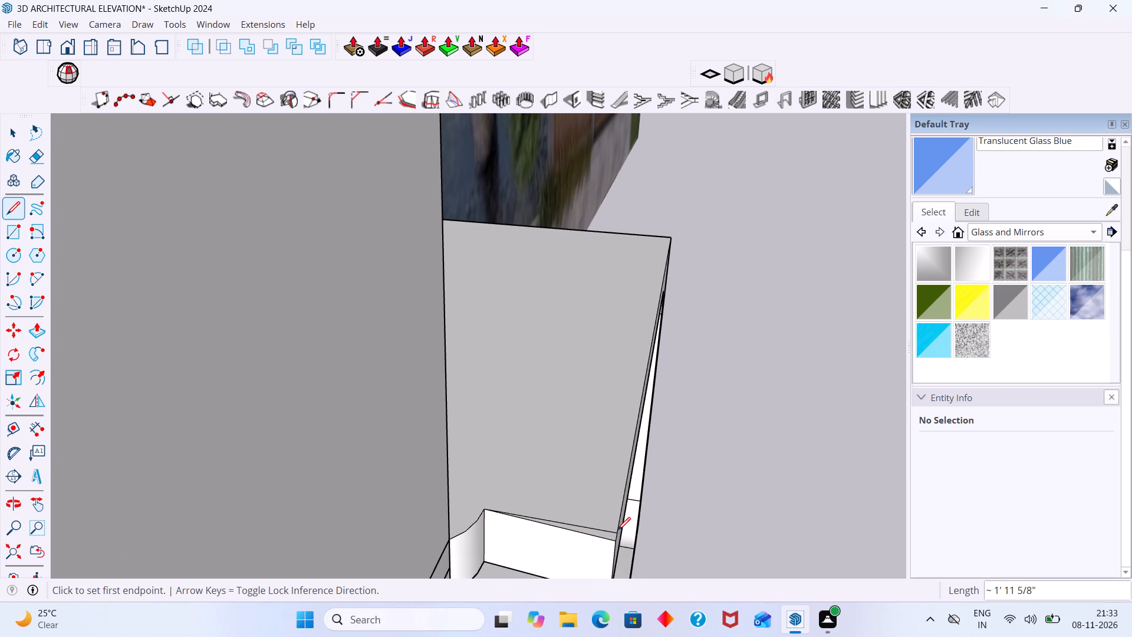
Push the thin triangular sliver beside the notch's side face down 1' through the full slab thickness.
{"action": "middle_click_drag", "start_coordinate": [617, 528], "coordinate": [360, 496]}
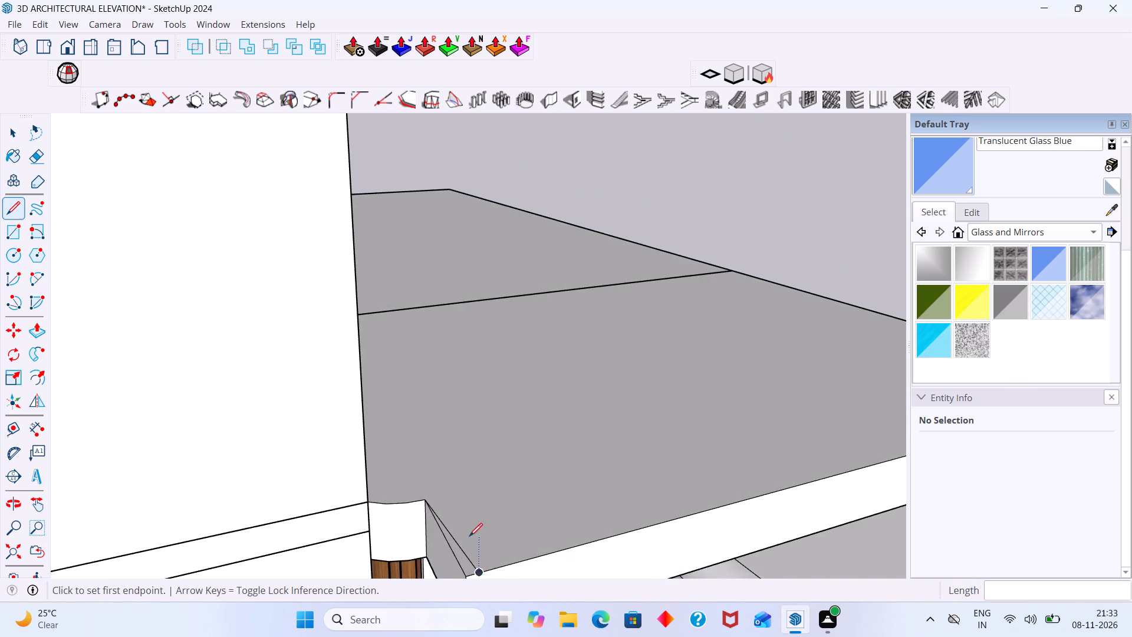
{"action": "scroll", "coordinate": [469, 535], "scroll_direction": "up", "scroll_amount": 2}
{"action": "scroll", "coordinate": [455, 534], "scroll_direction": "down", "scroll_amount": 5}
{"action": "middle_click_drag", "start_coordinate": [455, 524], "coordinate": [452, 443], "text": "shift"}
{"action": "scroll", "coordinate": [455, 487], "scroll_direction": "up", "scroll_amount": 5}
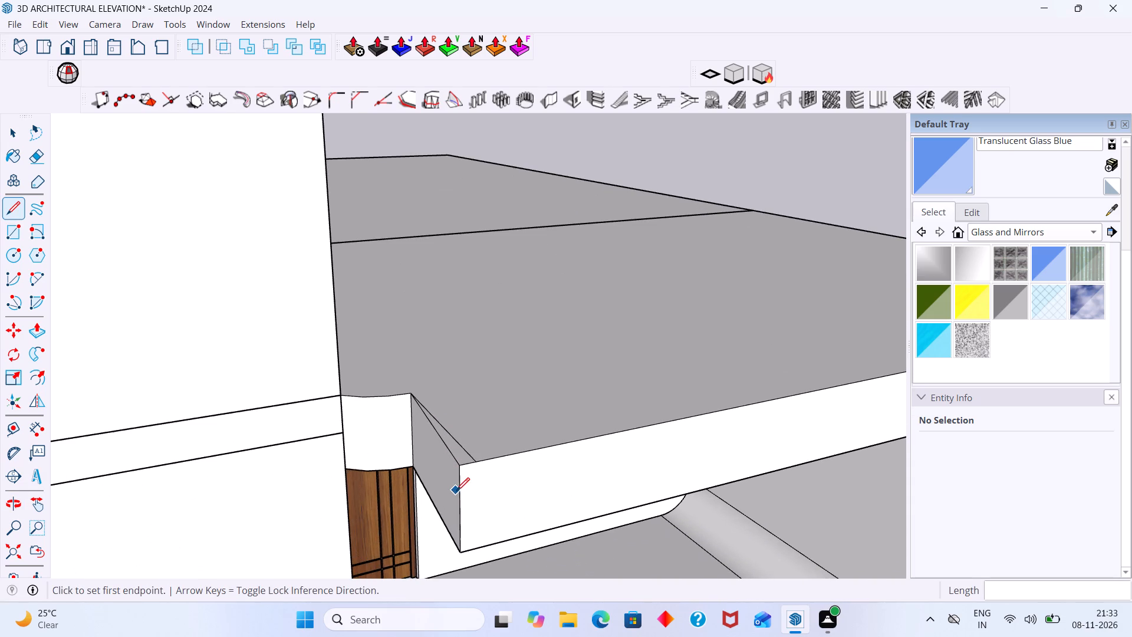
{"action": "key", "text": "space"}
{"action": "middle_click_drag", "start_coordinate": [459, 465], "coordinate": [431, 520]}
{"action": "scroll", "coordinate": [463, 458], "scroll_direction": "up", "scroll_amount": 5}
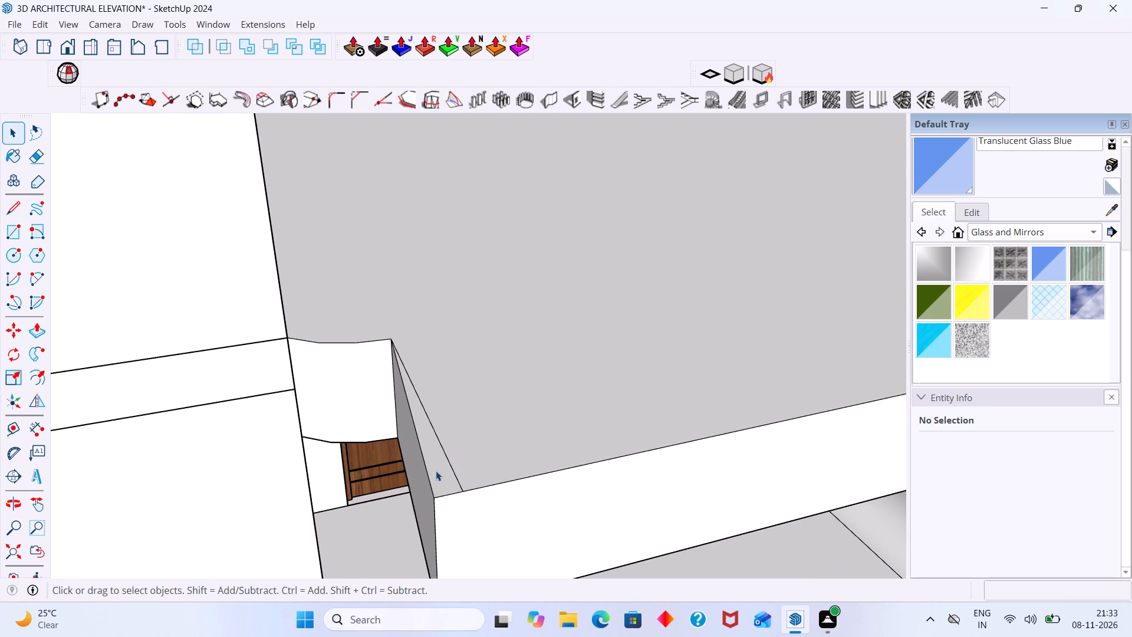
{"action": "left_click", "coordinate": [441, 474]}
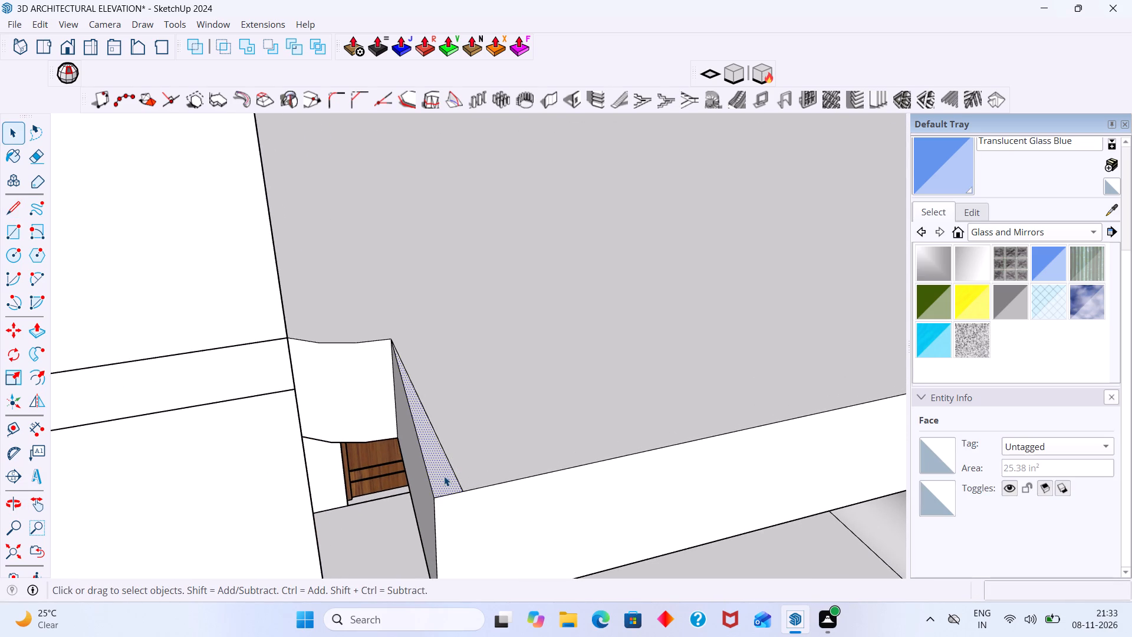
{"action": "key", "text": "p"}
{"action": "left_click", "coordinate": [445, 478]}
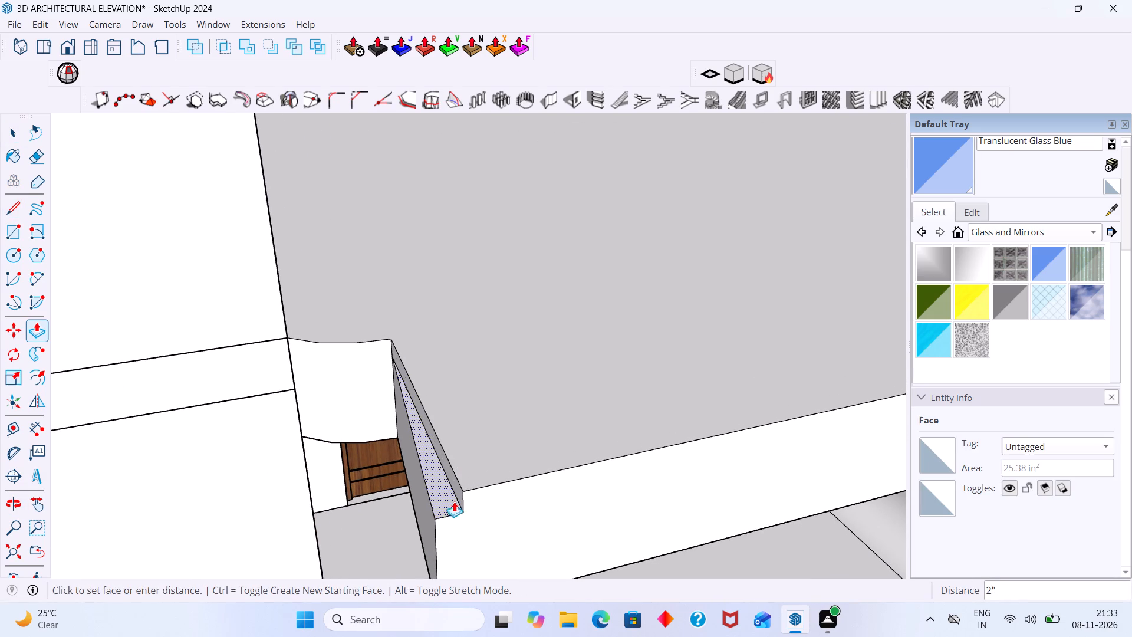
{"action": "middle_click_drag", "start_coordinate": [455, 502], "coordinate": [443, 424]}
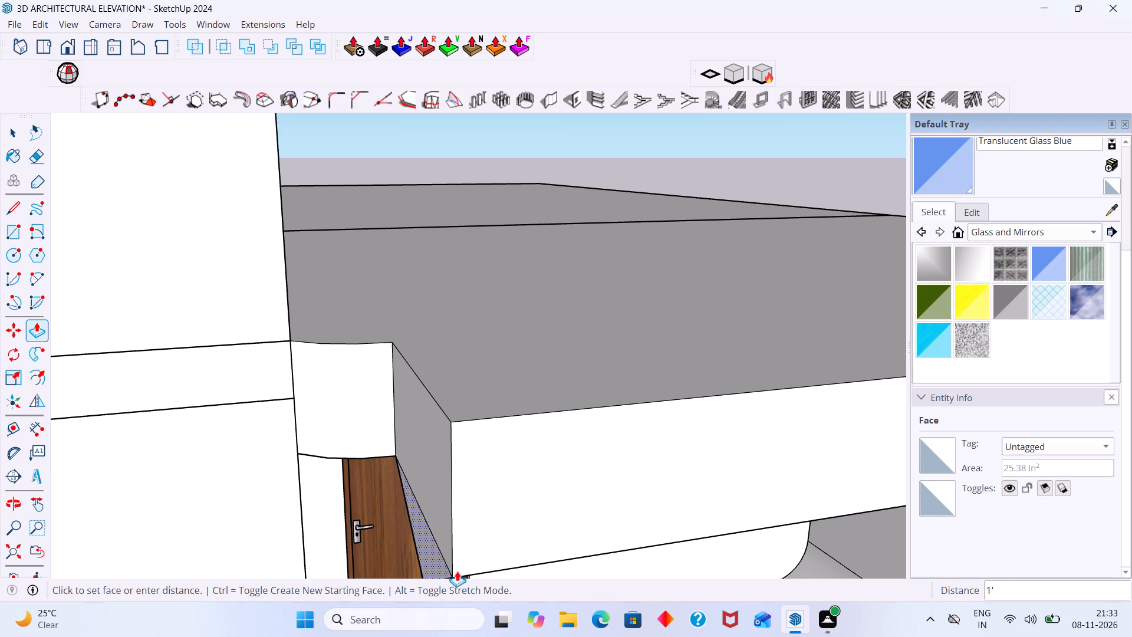
{"action": "scroll", "coordinate": [450, 560], "scroll_direction": "down", "scroll_amount": 2}
{"action": "middle_click_drag", "start_coordinate": [452, 533], "coordinate": [483, 409], "text": "shift"}
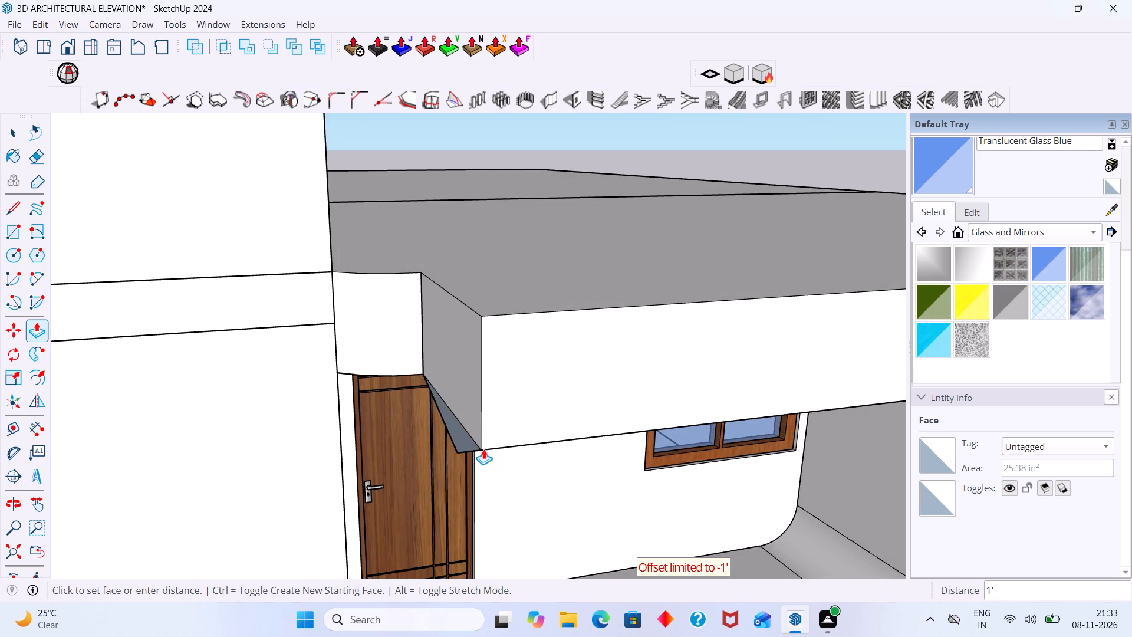
{"action": "left_click", "coordinate": [481, 448]}
Push/Pull the notch's squared side face about 9 5/8" outward towards the tower edge.
{"action": "scroll", "coordinate": [482, 436], "scroll_direction": "down", "scroll_amount": 3}
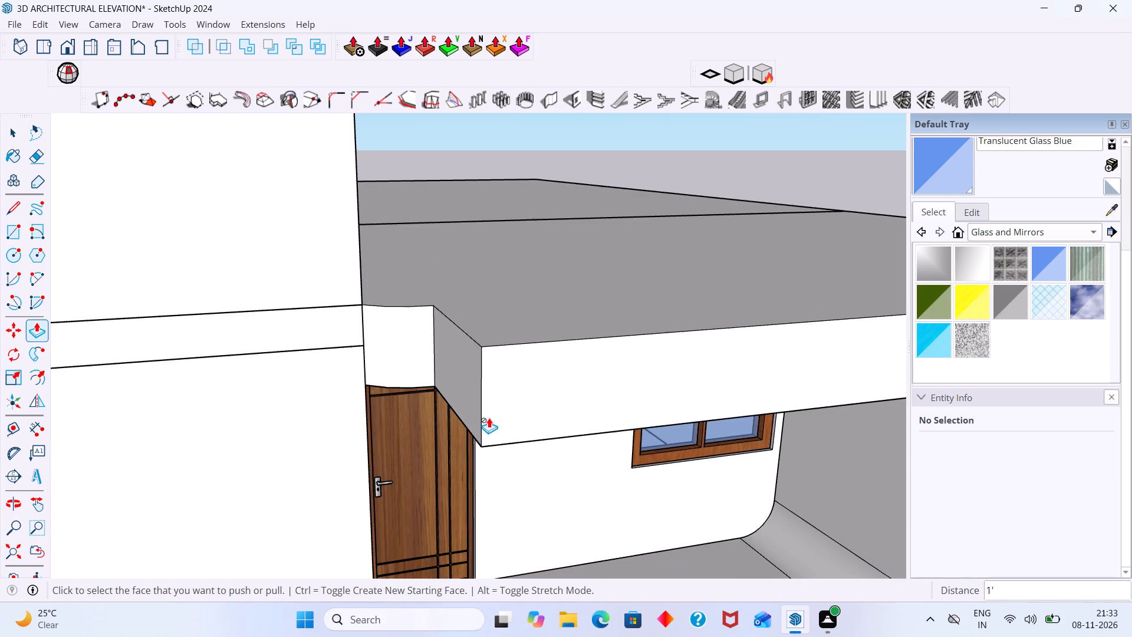
{"action": "scroll", "coordinate": [489, 418], "scroll_direction": "down", "scroll_amount": 2}
{"action": "middle_click_drag", "start_coordinate": [490, 409], "coordinate": [550, 497]}
{"action": "scroll", "coordinate": [546, 466], "scroll_direction": "down", "scroll_amount": 5}
{"action": "middle_click_drag", "start_coordinate": [529, 448], "coordinate": [610, 477]}
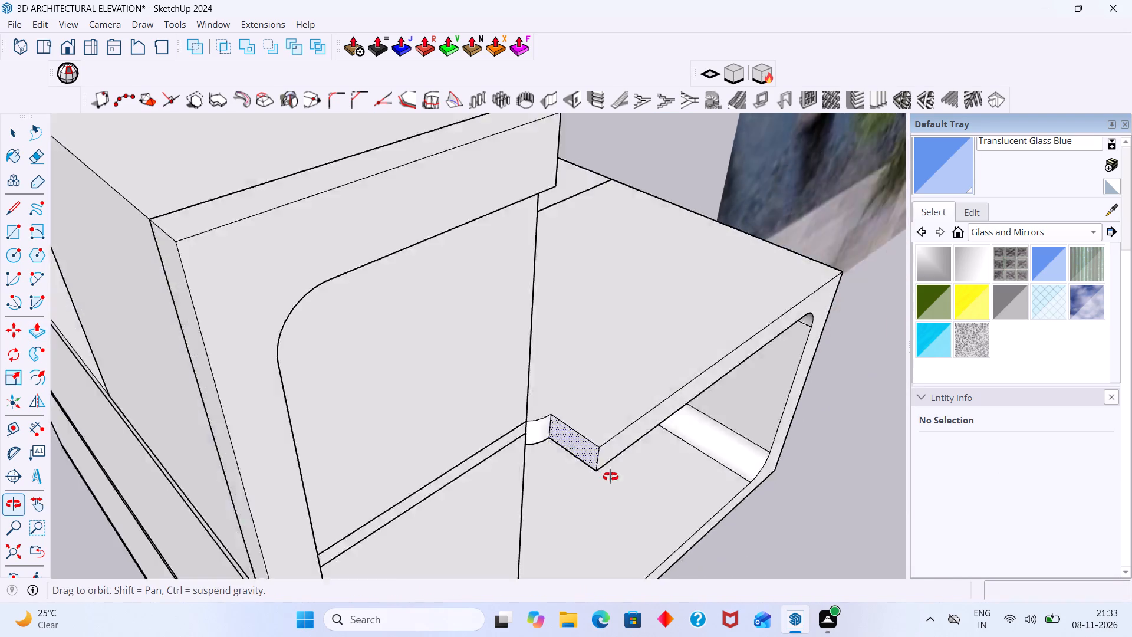
{"action": "middle_click_drag", "start_coordinate": [610, 477], "coordinate": [773, 517]}
{"action": "middle_click_drag", "start_coordinate": [712, 360], "coordinate": [498, 477]}
{"action": "scroll", "coordinate": [710, 446], "scroll_direction": "down", "scroll_amount": 2}
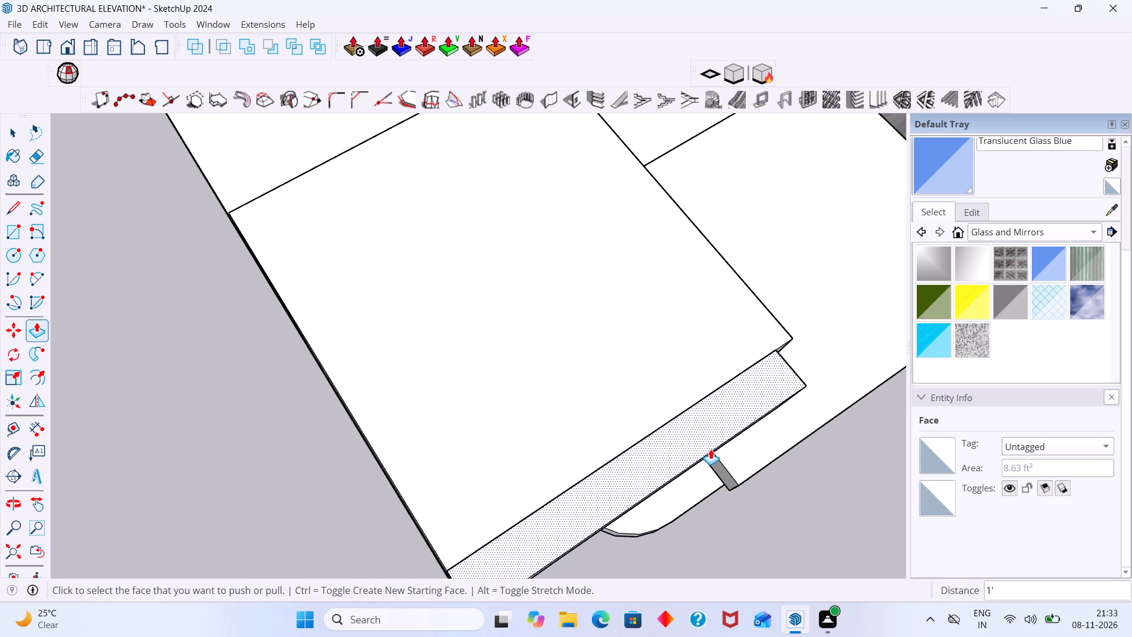
{"action": "middle_click_drag", "start_coordinate": [669, 413], "coordinate": [462, 438], "text": "shift"}
{"action": "scroll", "coordinate": [604, 474], "scroll_direction": "down", "scroll_amount": 1}
{"action": "middle_click_drag", "start_coordinate": [604, 471], "coordinate": [635, 441]}
{"action": "scroll", "coordinate": [619, 466], "scroll_direction": "up", "scroll_amount": 5}
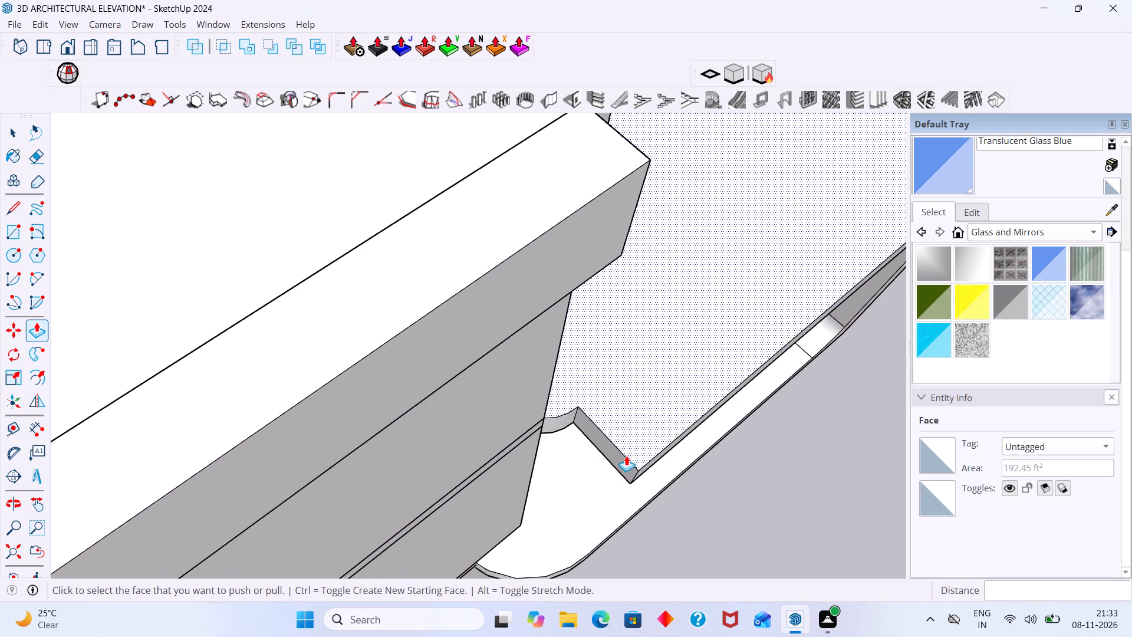
{"action": "left_click", "coordinate": [621, 457]}
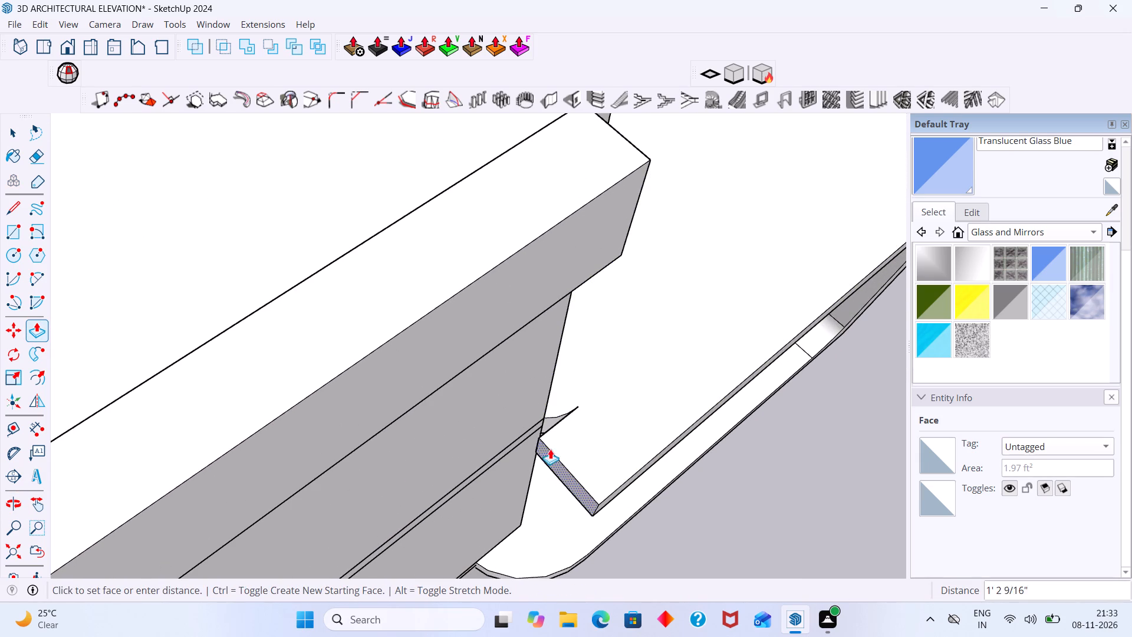
{"action": "middle_click_drag", "start_coordinate": [537, 429], "coordinate": [497, 399]}
{"action": "scroll", "coordinate": [516, 419], "scroll_direction": "up", "scroll_amount": 4}
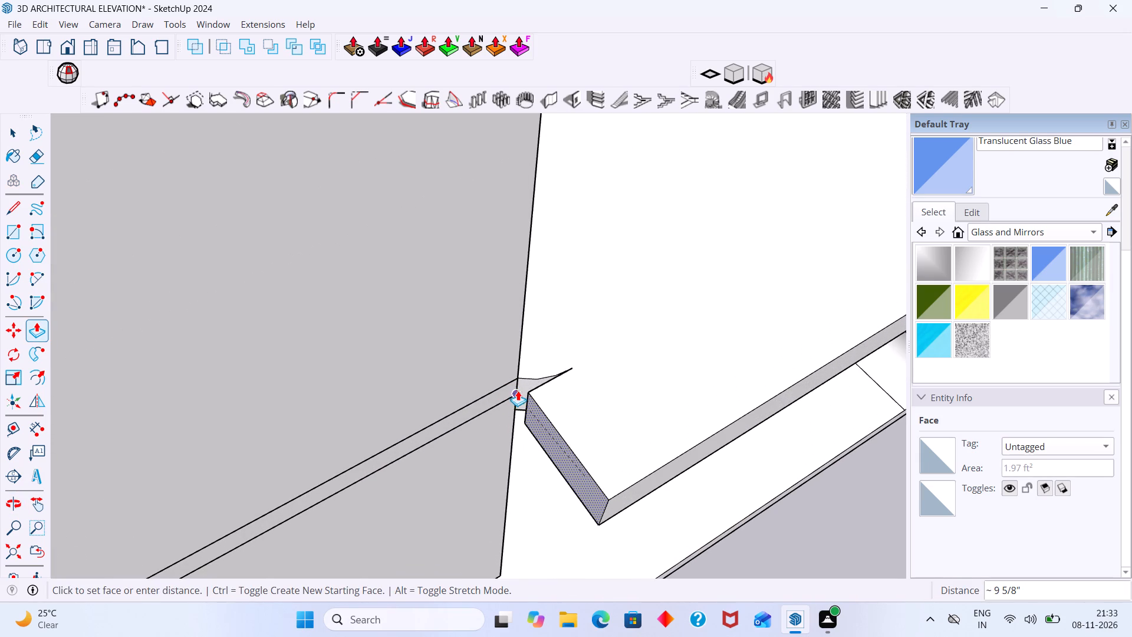
{"action": "scroll", "coordinate": [517, 392], "scroll_direction": "up", "scroll_amount": 5}
{"action": "left_click", "coordinate": [517, 395]}
Draw a line about 1' 11 5/8" long on the slab top from the curved face's inner end to the slab's front edge.
{"action": "scroll", "coordinate": [528, 413], "scroll_direction": "up", "scroll_amount": 1}
{"action": "scroll", "coordinate": [530, 413], "scroll_direction": "down", "scroll_amount": 3}
{"action": "middle_click_drag", "start_coordinate": [547, 436], "coordinate": [392, 401]}
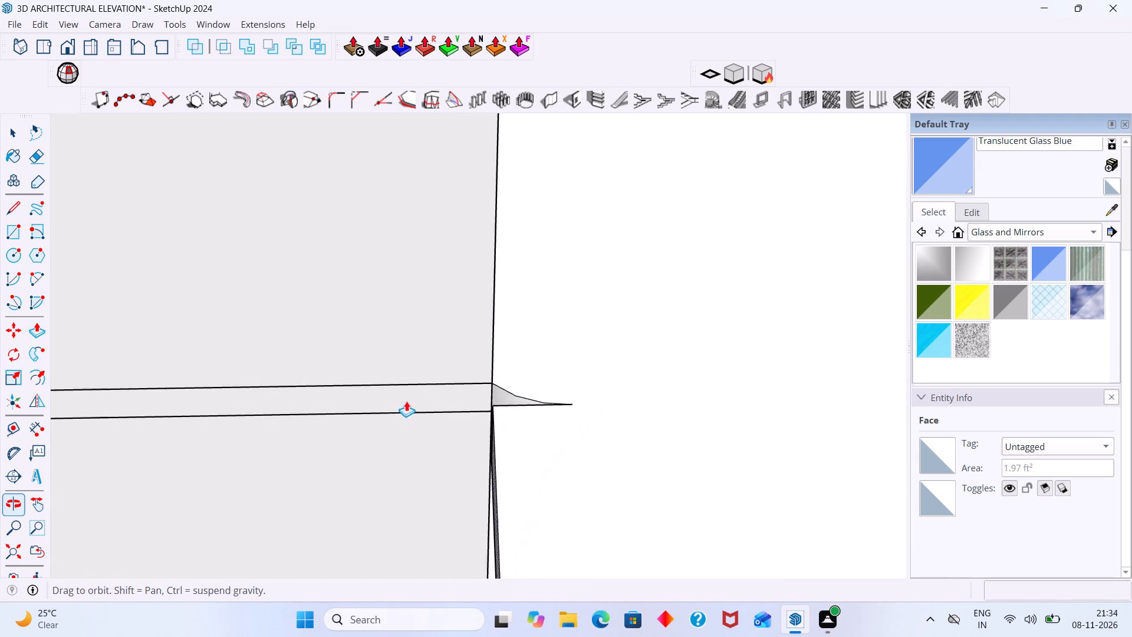
{"action": "scroll", "coordinate": [478, 394], "scroll_direction": "down", "scroll_amount": 9}
{"action": "middle_click_drag", "start_coordinate": [511, 425], "coordinate": [472, 425]}
{"action": "scroll", "coordinate": [475, 423], "scroll_direction": "up", "scroll_amount": 5}
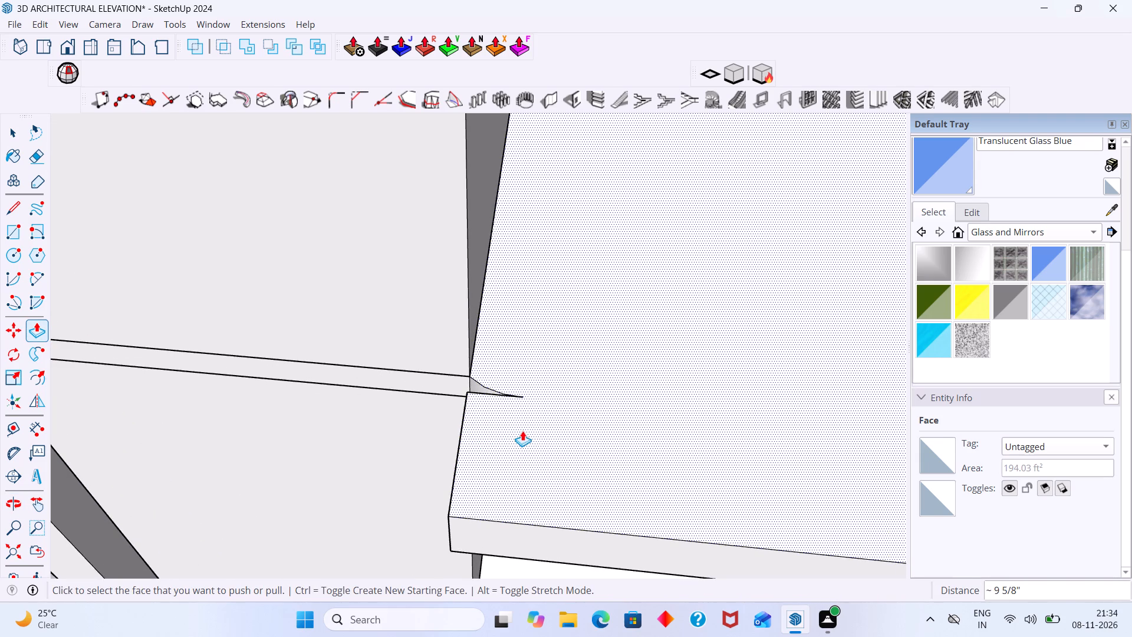
{"action": "scroll", "coordinate": [546, 429], "scroll_direction": "down", "scroll_amount": 2}
{"action": "middle_click_drag", "start_coordinate": [558, 438], "coordinate": [823, 412]}
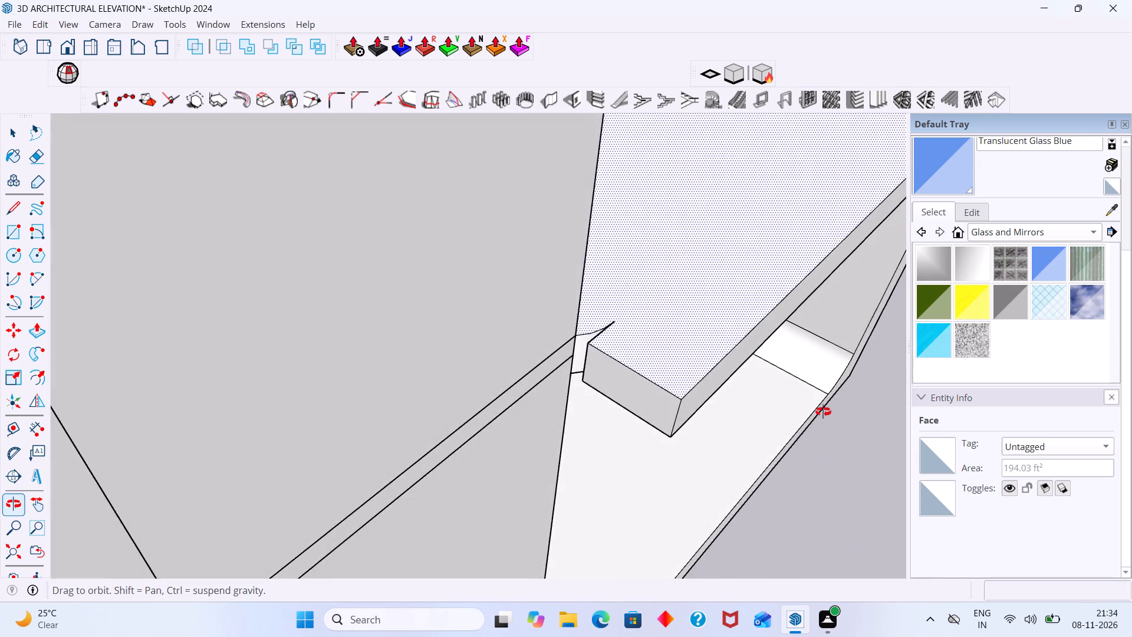
{"action": "middle_click_drag", "start_coordinate": [823, 412], "coordinate": [792, 412]}
{"action": "key", "text": "l"}
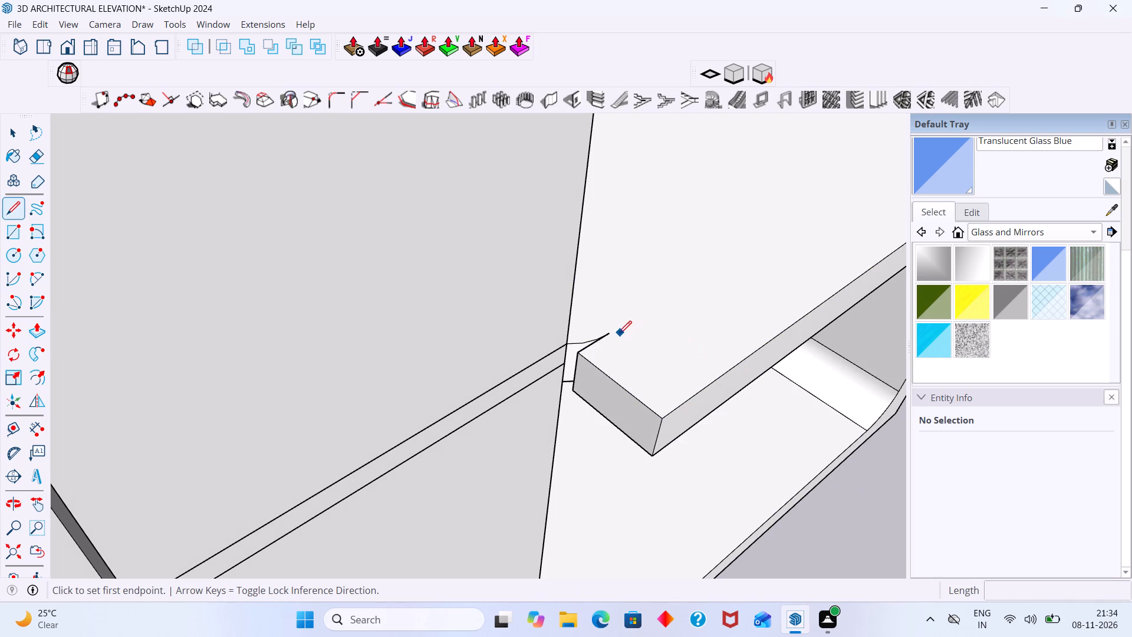
{"action": "left_click", "coordinate": [610, 332]}
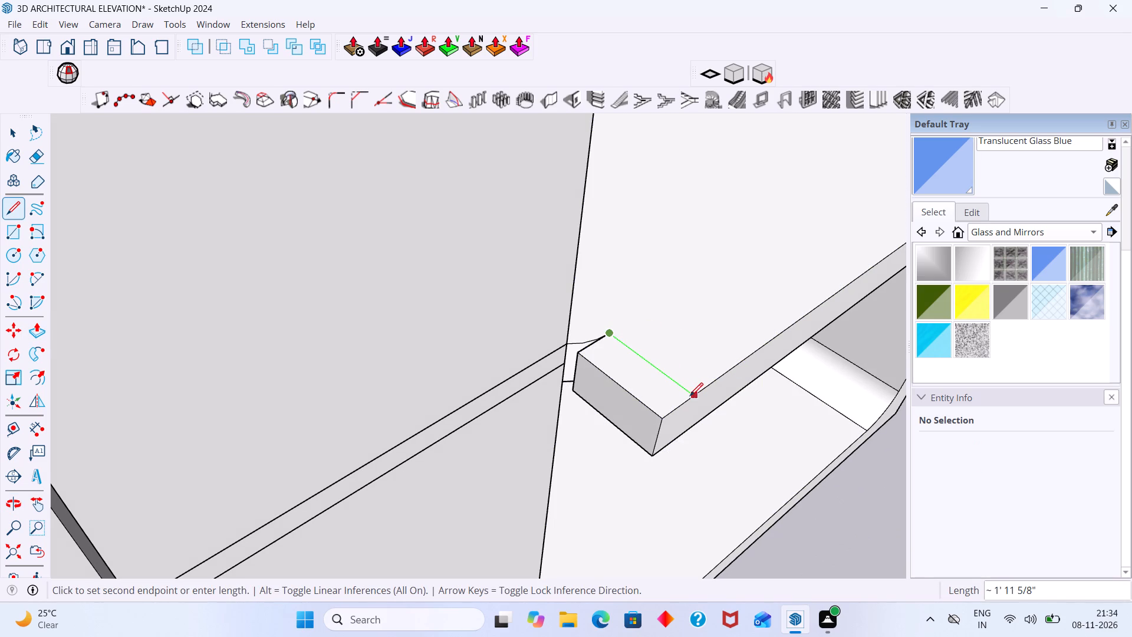
{"action": "left_click", "coordinate": [693, 396]}
Push the rectangular strip between the new line and the notch's side down 1' through the full slab thickness.
{"action": "key", "text": "space"}
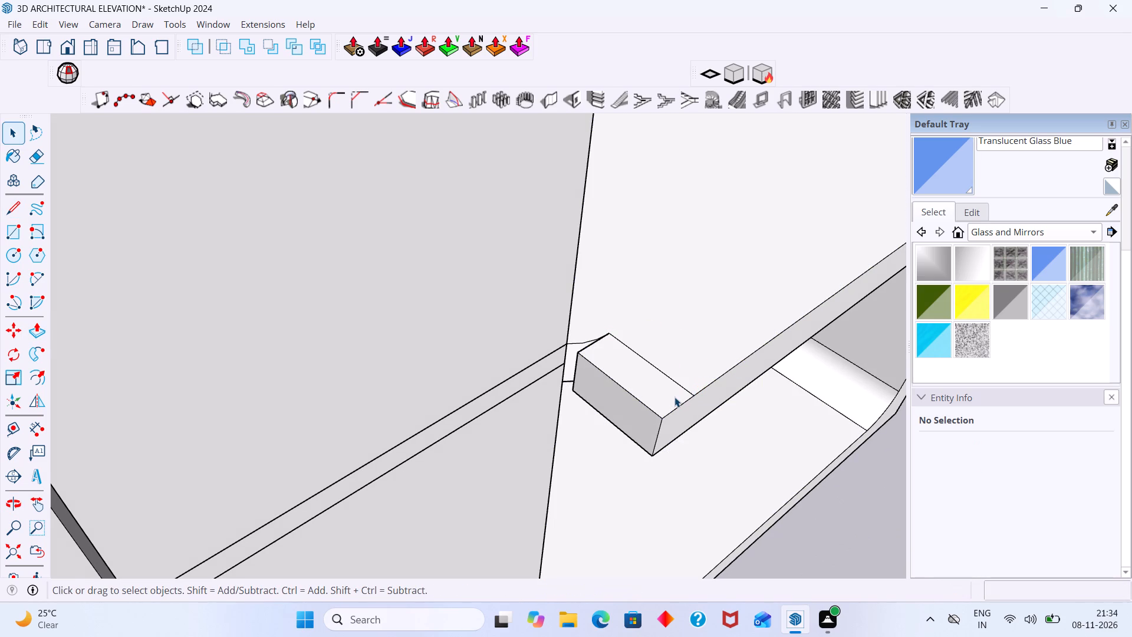
{"action": "left_click", "coordinate": [673, 397]}
{"action": "key", "text": "p"}
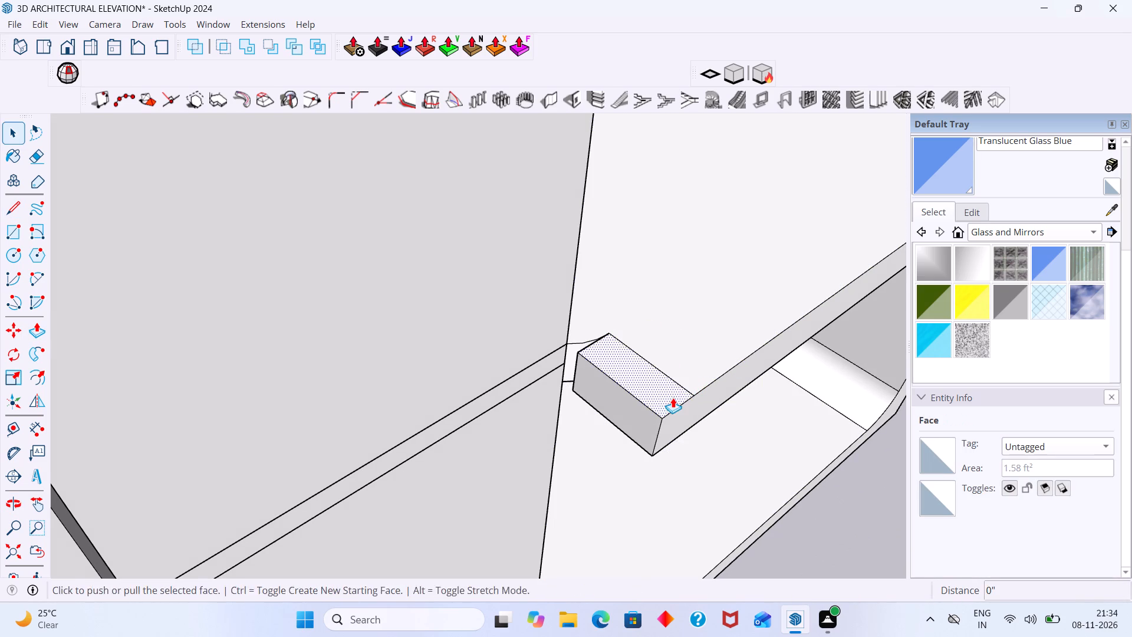
{"action": "left_click", "coordinate": [673, 398]}
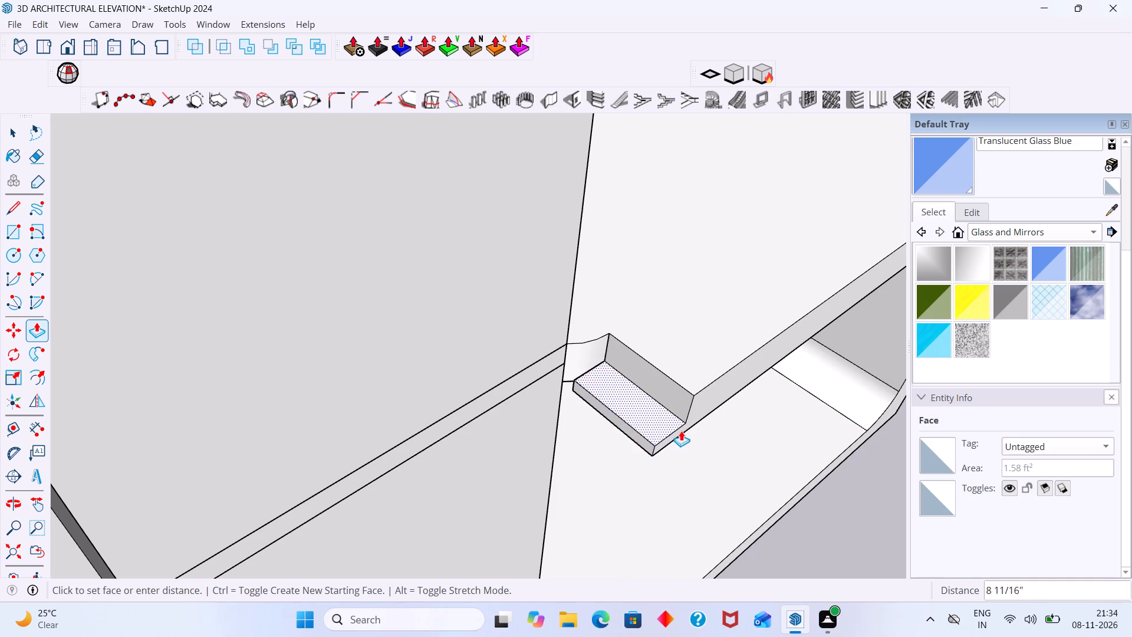
{"action": "scroll", "coordinate": [681, 429], "scroll_direction": "up", "scroll_amount": 2}
{"action": "middle_click_drag", "start_coordinate": [677, 428], "coordinate": [631, 380]}
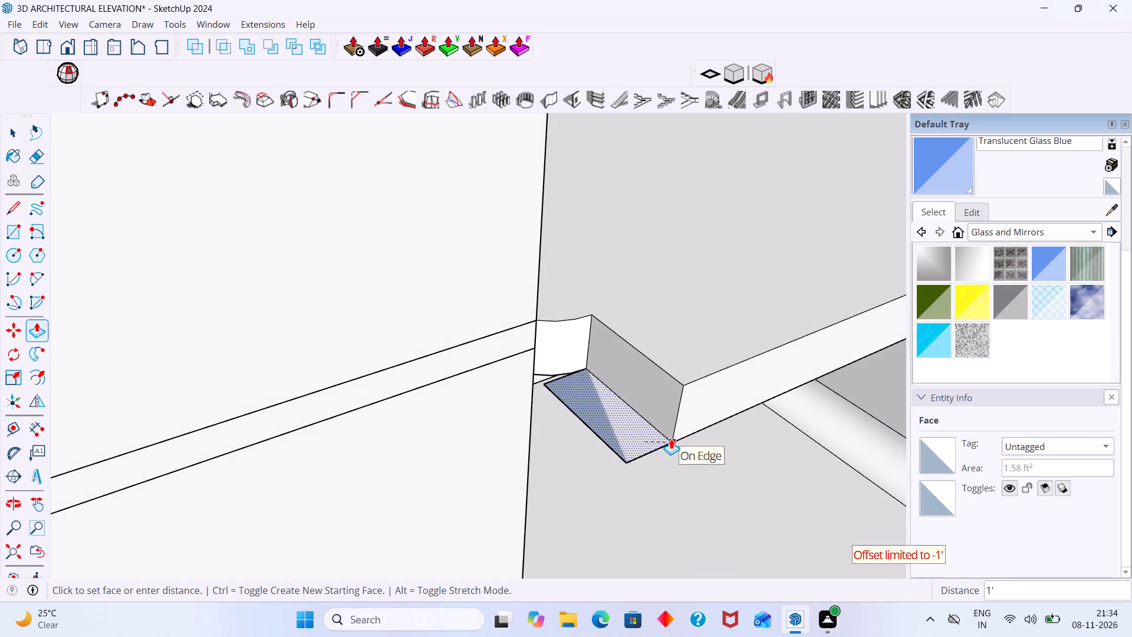
{"action": "left_click", "coordinate": [670, 439]}
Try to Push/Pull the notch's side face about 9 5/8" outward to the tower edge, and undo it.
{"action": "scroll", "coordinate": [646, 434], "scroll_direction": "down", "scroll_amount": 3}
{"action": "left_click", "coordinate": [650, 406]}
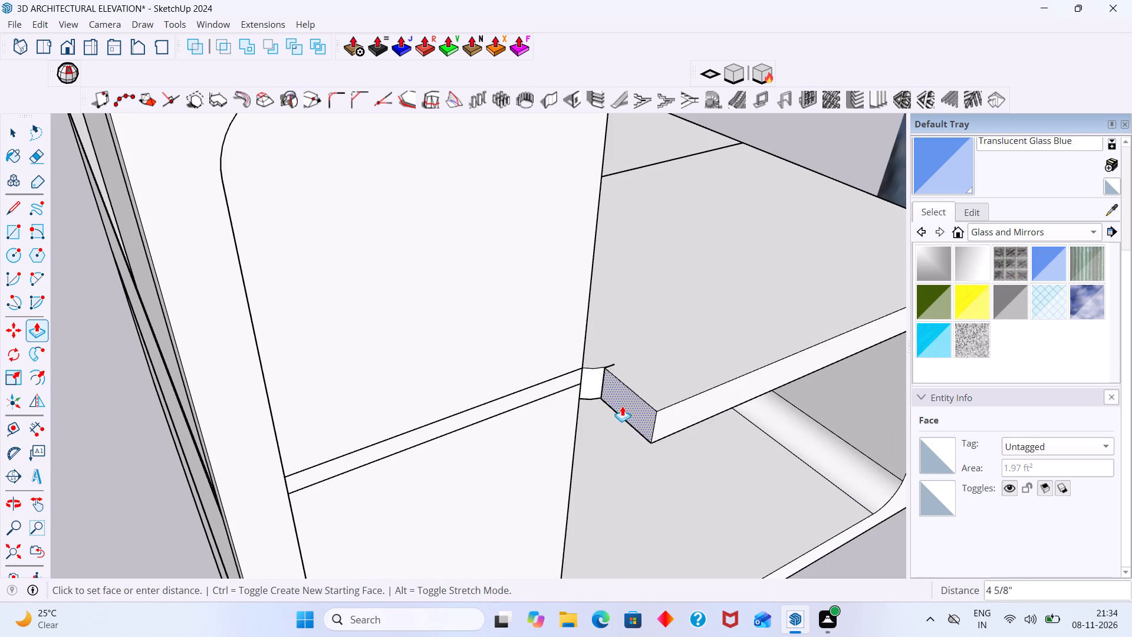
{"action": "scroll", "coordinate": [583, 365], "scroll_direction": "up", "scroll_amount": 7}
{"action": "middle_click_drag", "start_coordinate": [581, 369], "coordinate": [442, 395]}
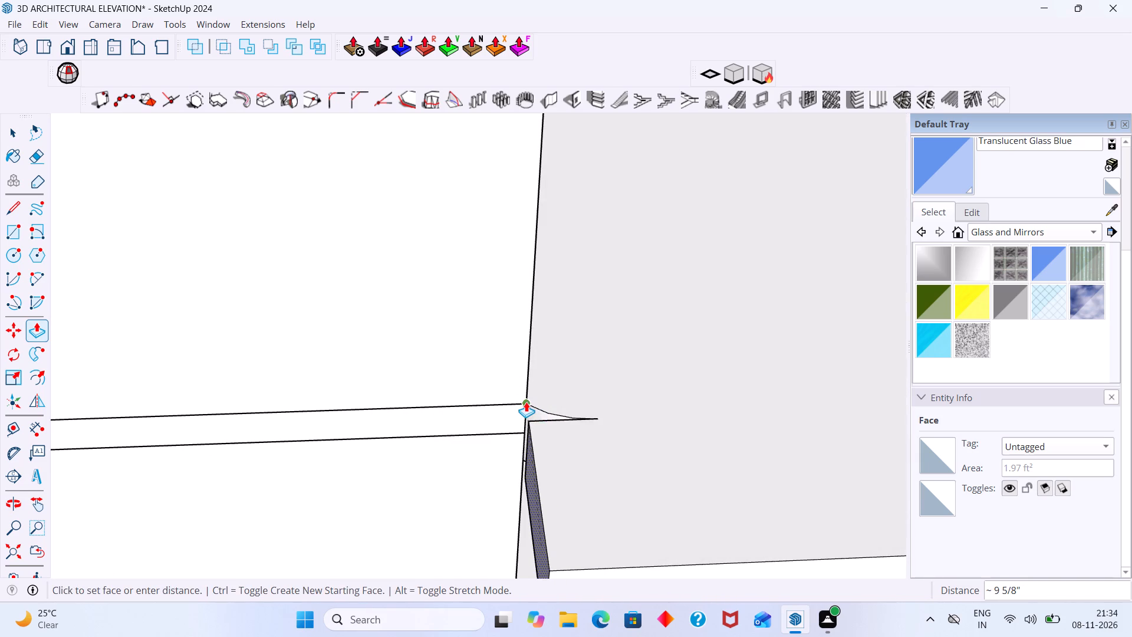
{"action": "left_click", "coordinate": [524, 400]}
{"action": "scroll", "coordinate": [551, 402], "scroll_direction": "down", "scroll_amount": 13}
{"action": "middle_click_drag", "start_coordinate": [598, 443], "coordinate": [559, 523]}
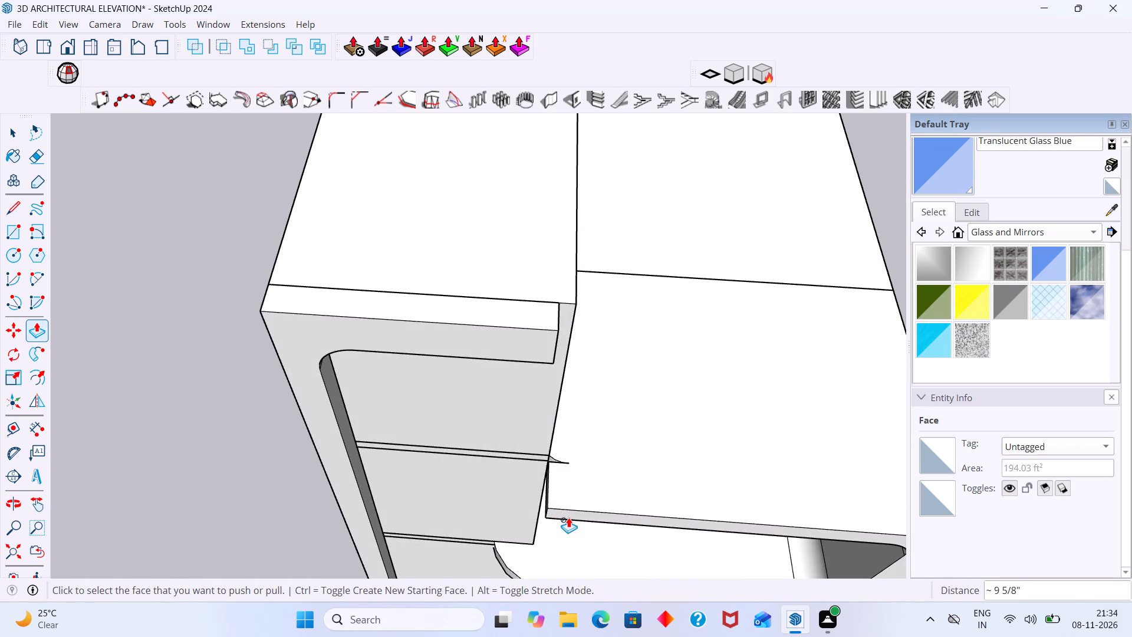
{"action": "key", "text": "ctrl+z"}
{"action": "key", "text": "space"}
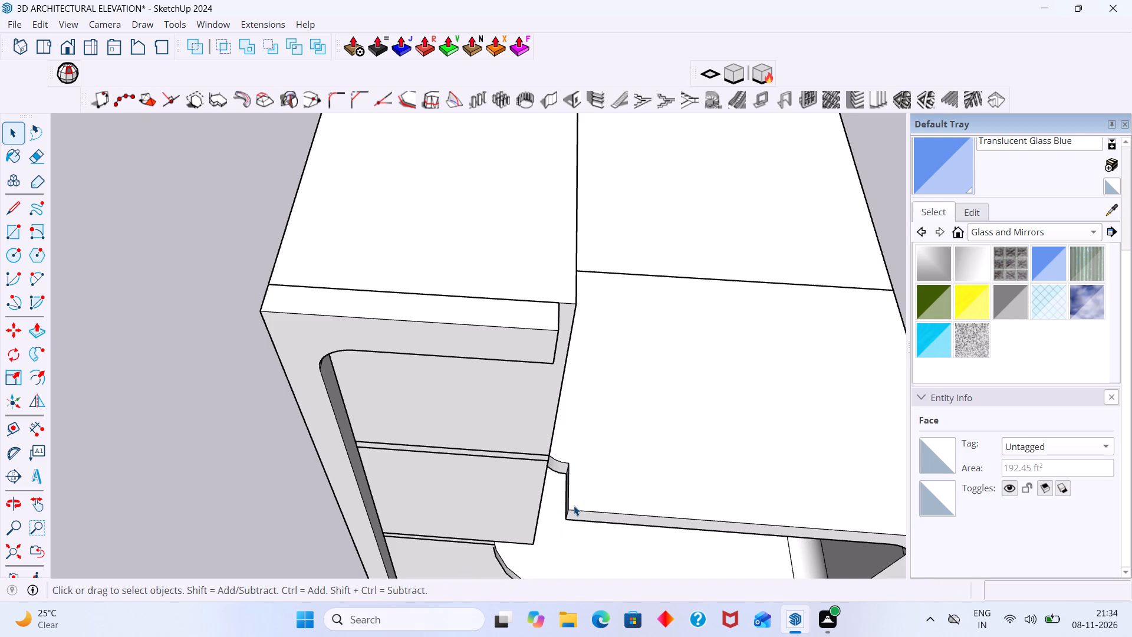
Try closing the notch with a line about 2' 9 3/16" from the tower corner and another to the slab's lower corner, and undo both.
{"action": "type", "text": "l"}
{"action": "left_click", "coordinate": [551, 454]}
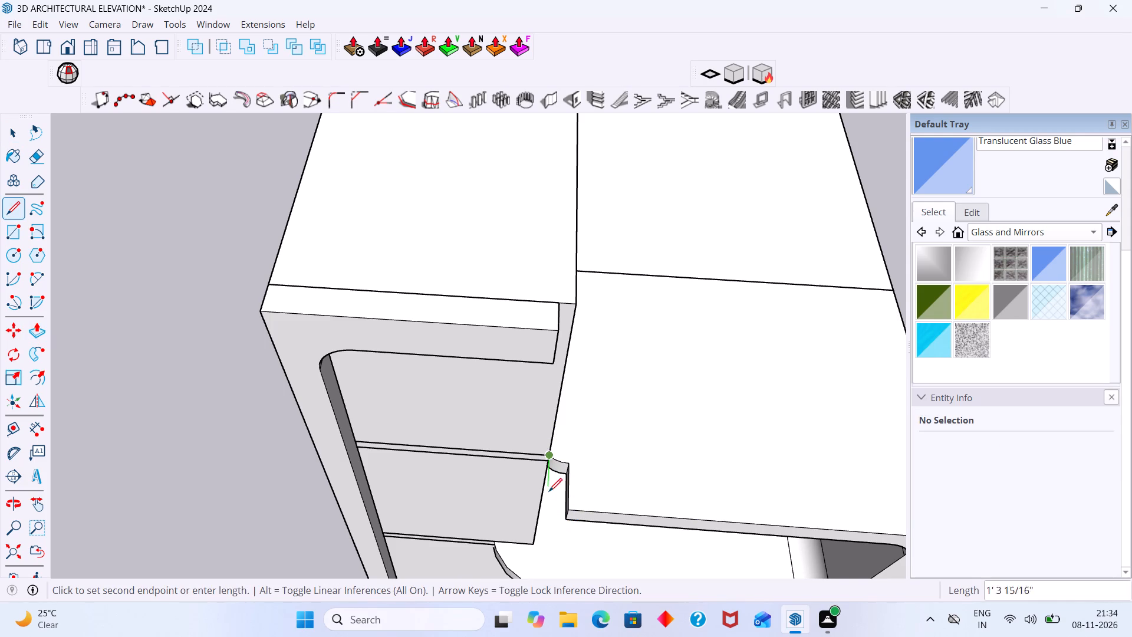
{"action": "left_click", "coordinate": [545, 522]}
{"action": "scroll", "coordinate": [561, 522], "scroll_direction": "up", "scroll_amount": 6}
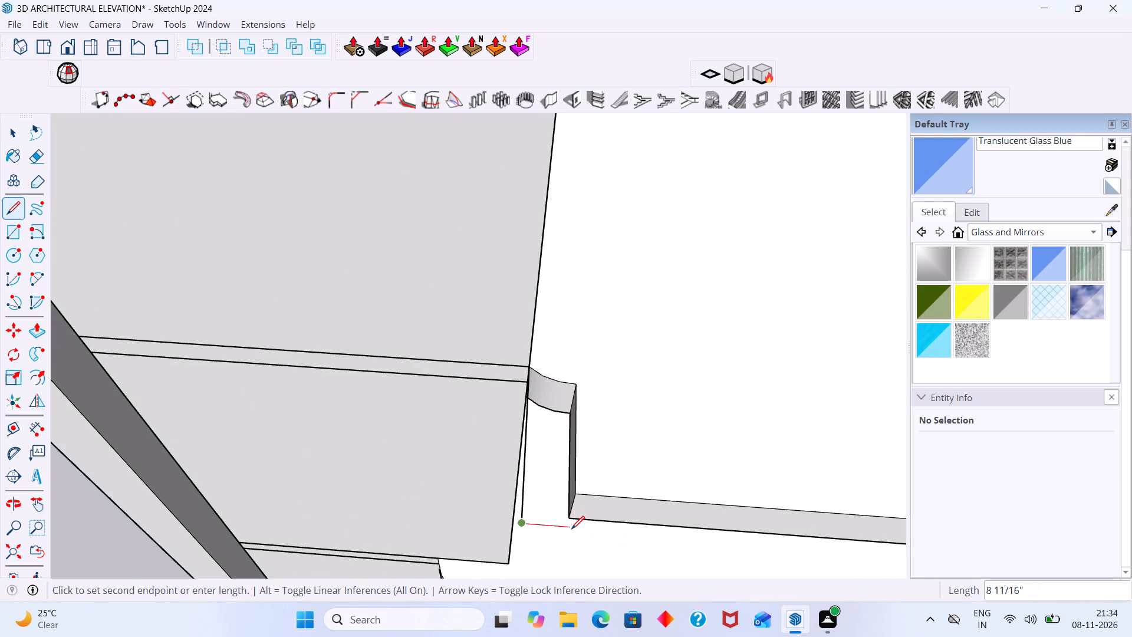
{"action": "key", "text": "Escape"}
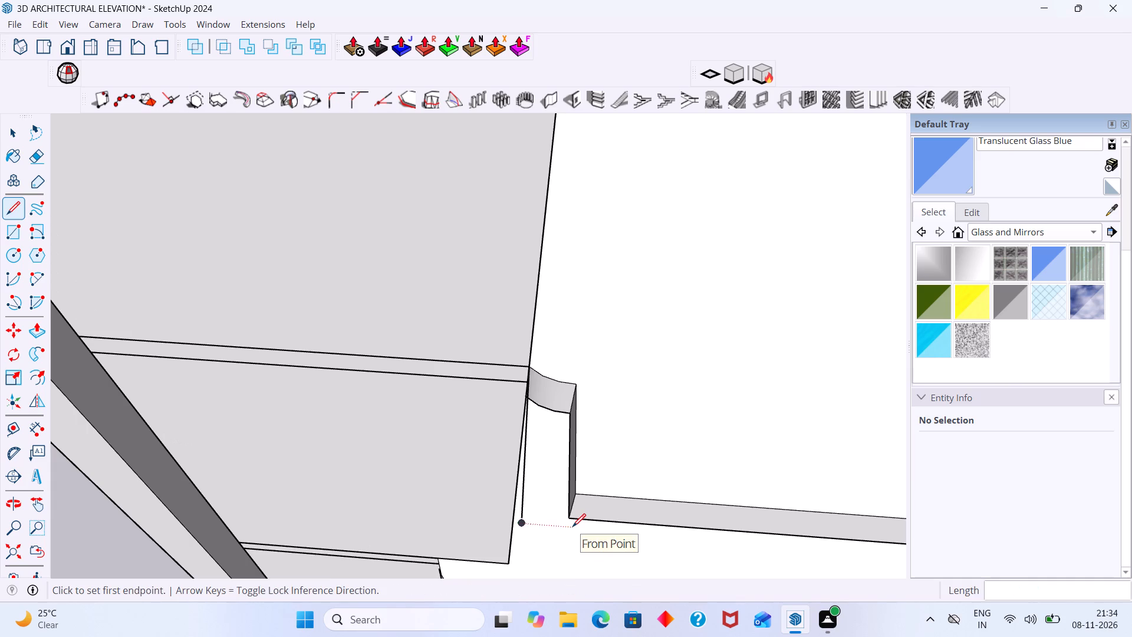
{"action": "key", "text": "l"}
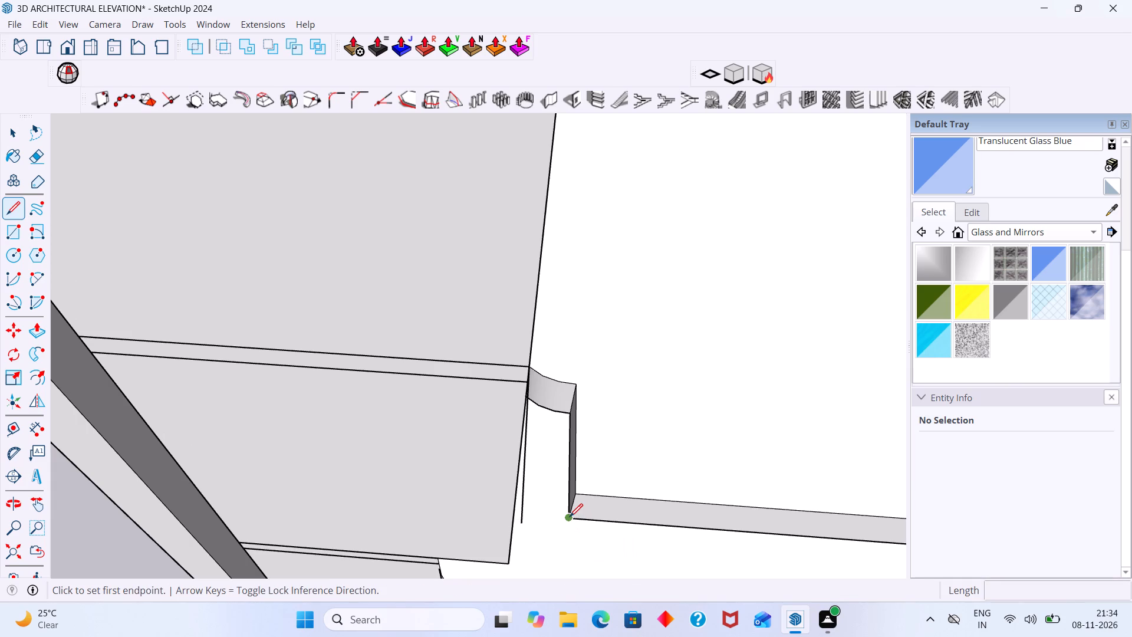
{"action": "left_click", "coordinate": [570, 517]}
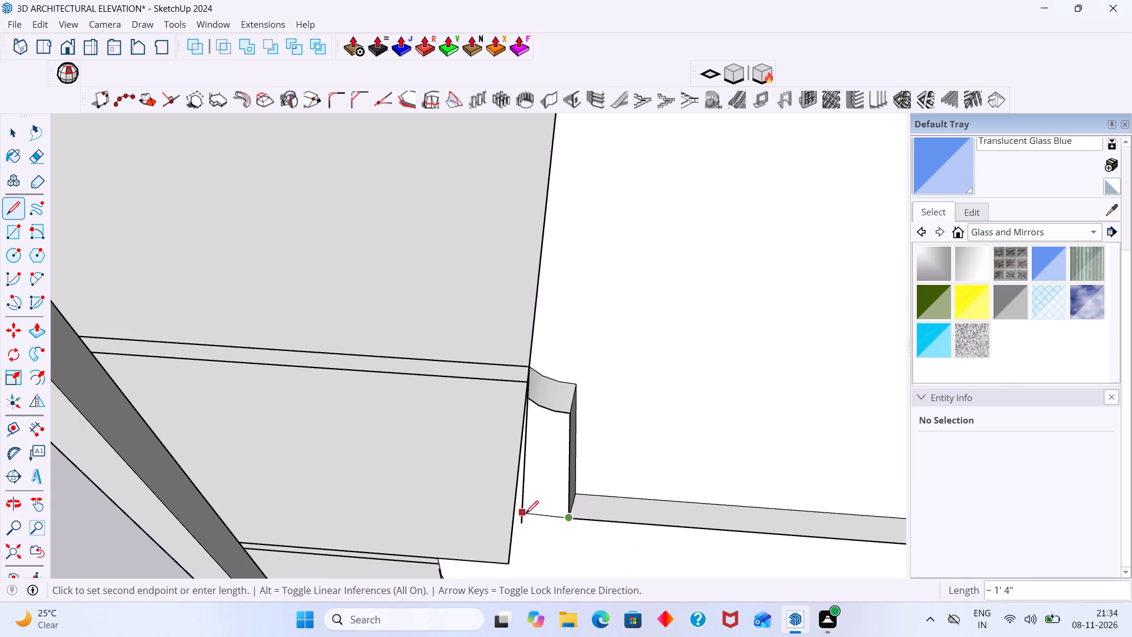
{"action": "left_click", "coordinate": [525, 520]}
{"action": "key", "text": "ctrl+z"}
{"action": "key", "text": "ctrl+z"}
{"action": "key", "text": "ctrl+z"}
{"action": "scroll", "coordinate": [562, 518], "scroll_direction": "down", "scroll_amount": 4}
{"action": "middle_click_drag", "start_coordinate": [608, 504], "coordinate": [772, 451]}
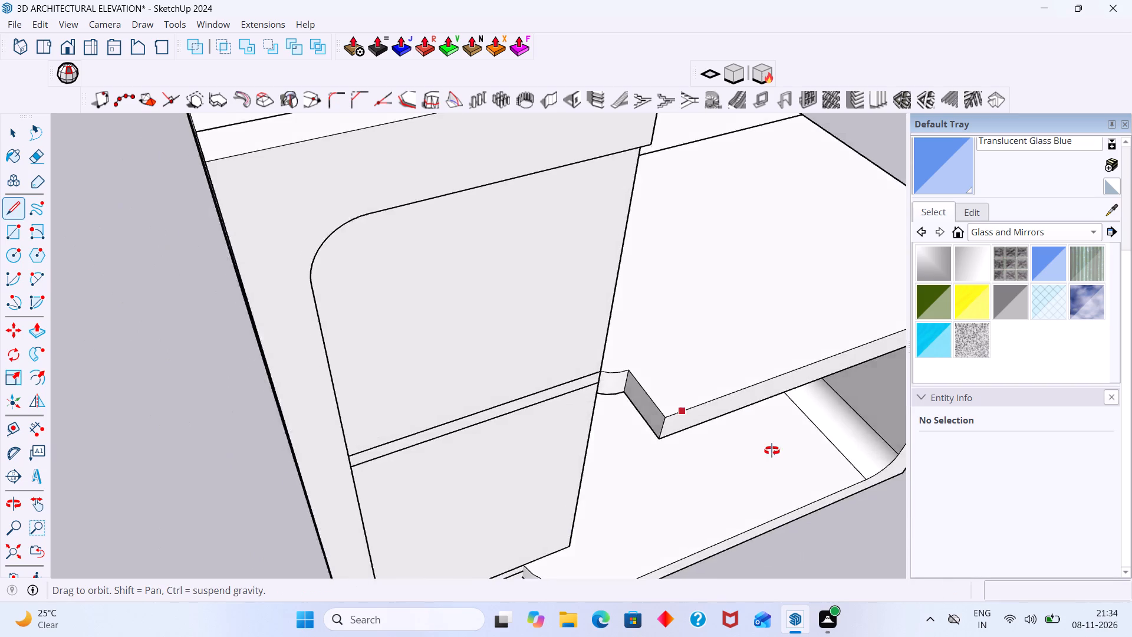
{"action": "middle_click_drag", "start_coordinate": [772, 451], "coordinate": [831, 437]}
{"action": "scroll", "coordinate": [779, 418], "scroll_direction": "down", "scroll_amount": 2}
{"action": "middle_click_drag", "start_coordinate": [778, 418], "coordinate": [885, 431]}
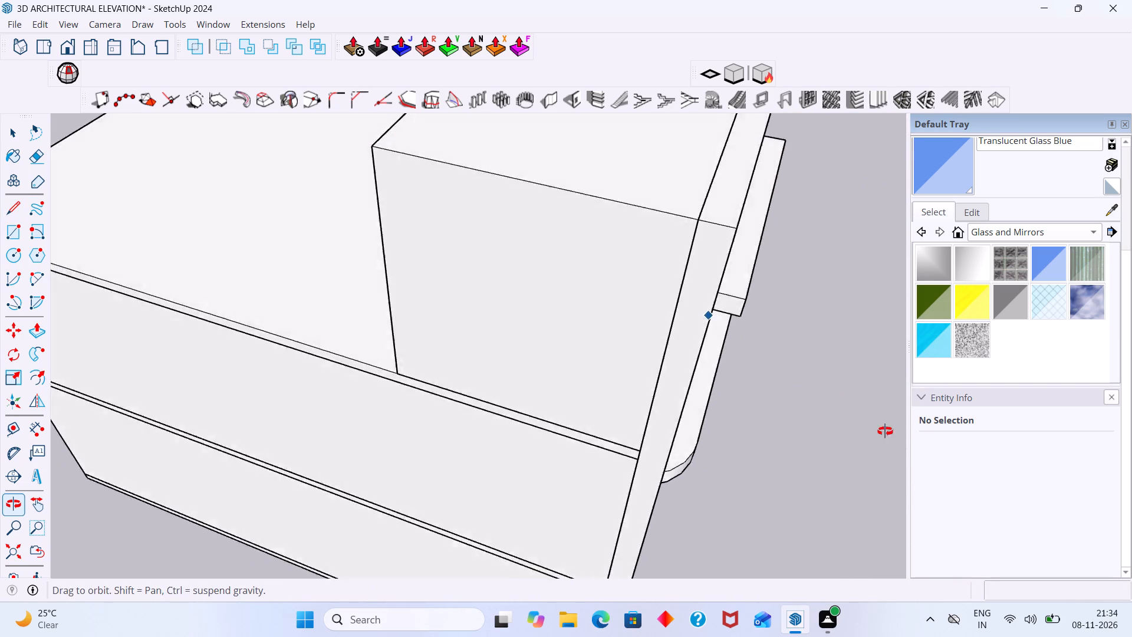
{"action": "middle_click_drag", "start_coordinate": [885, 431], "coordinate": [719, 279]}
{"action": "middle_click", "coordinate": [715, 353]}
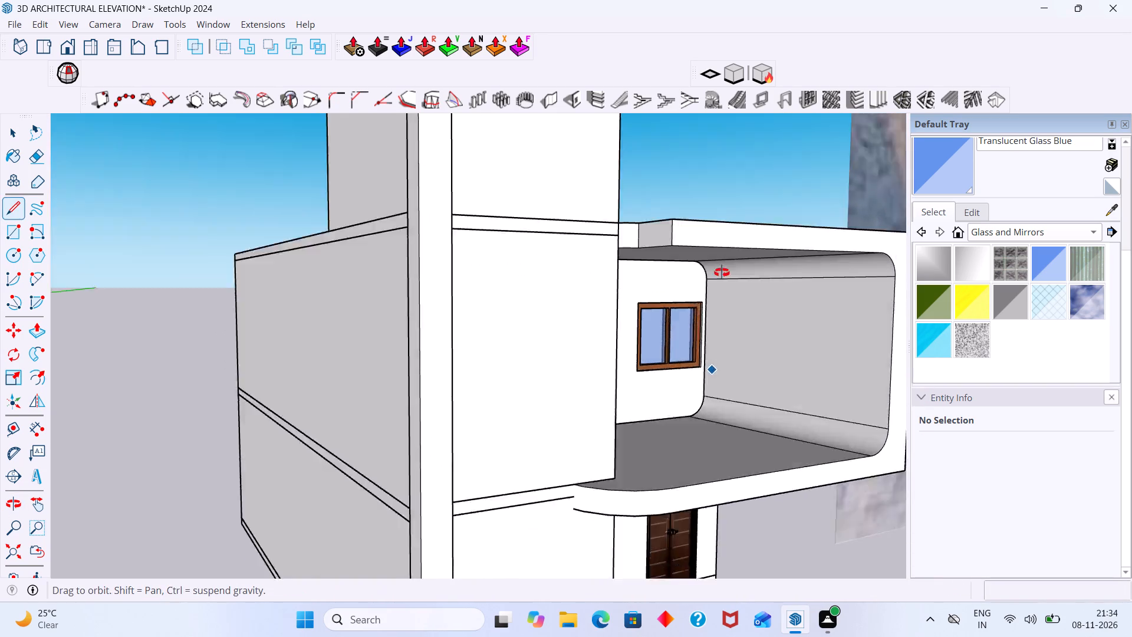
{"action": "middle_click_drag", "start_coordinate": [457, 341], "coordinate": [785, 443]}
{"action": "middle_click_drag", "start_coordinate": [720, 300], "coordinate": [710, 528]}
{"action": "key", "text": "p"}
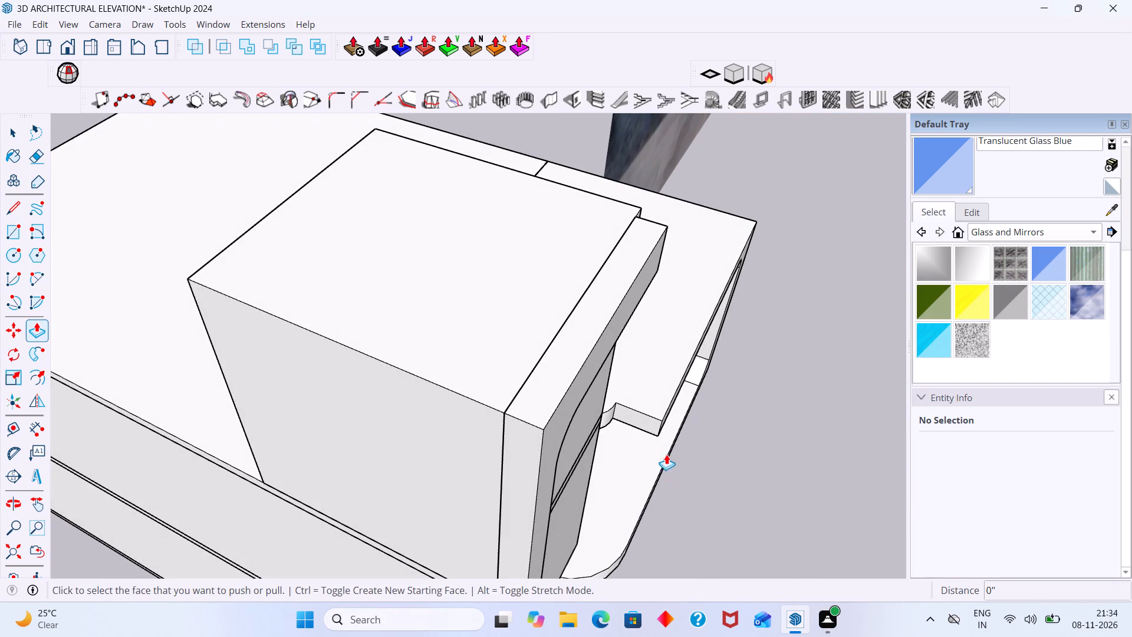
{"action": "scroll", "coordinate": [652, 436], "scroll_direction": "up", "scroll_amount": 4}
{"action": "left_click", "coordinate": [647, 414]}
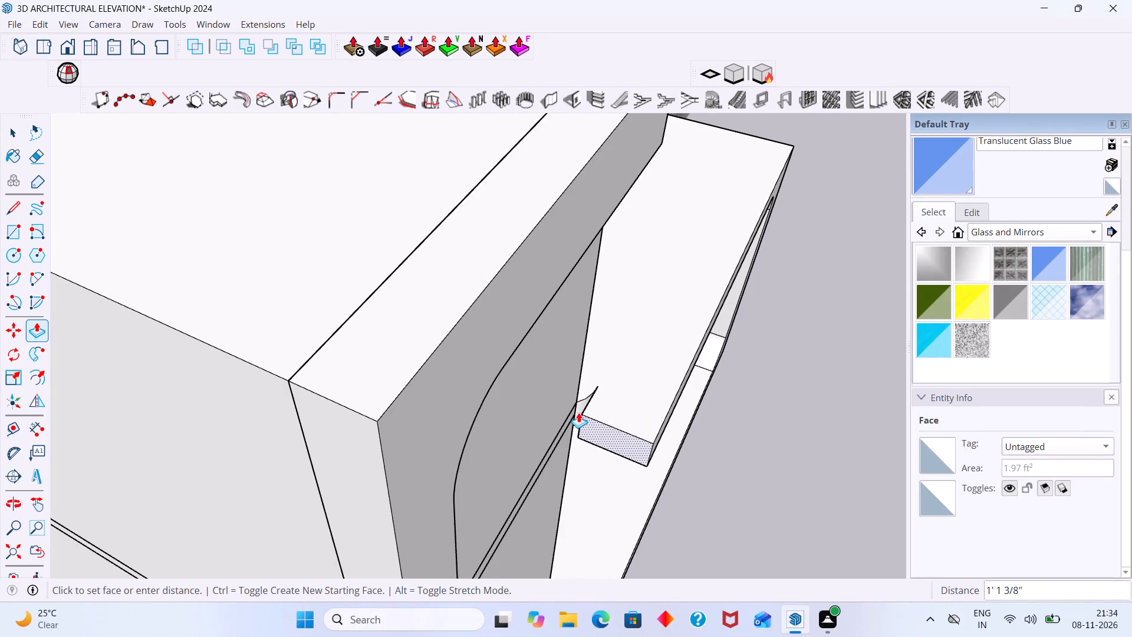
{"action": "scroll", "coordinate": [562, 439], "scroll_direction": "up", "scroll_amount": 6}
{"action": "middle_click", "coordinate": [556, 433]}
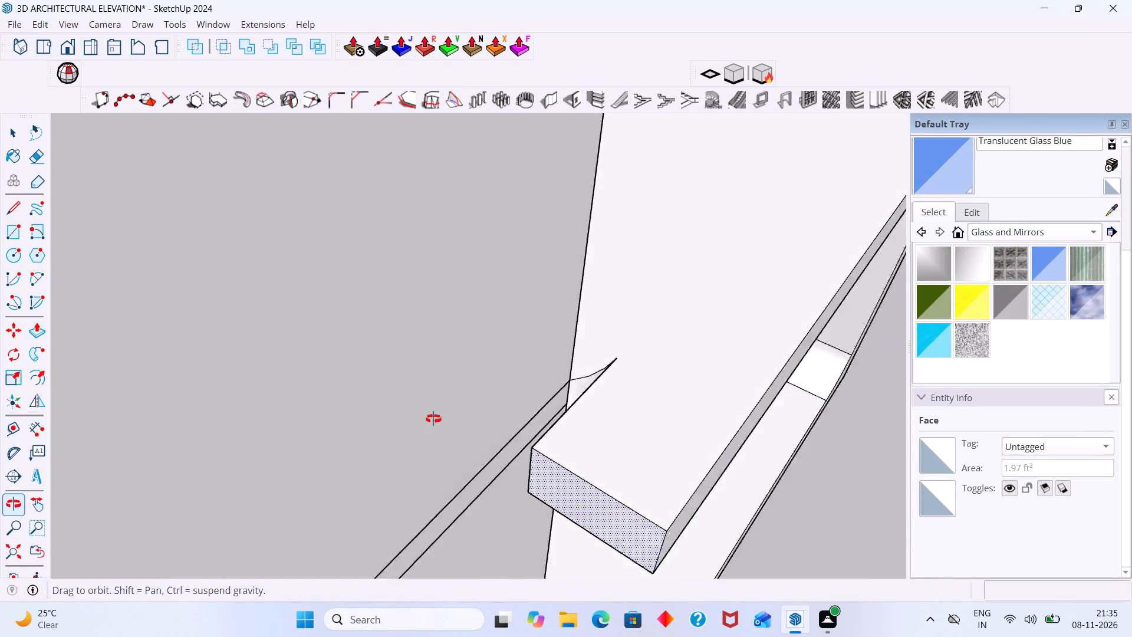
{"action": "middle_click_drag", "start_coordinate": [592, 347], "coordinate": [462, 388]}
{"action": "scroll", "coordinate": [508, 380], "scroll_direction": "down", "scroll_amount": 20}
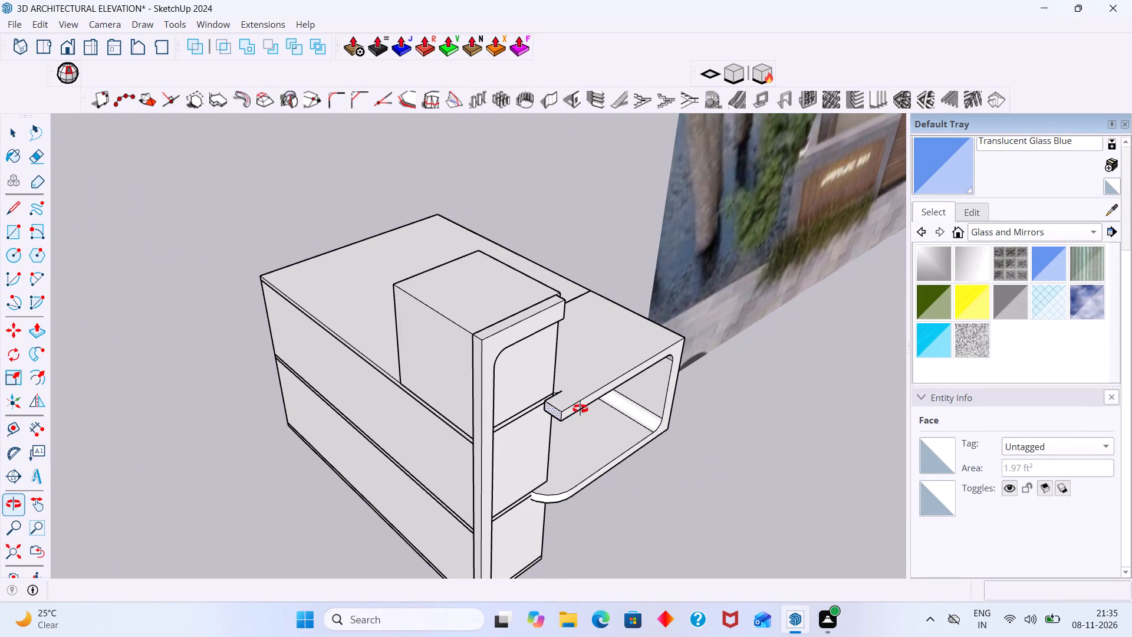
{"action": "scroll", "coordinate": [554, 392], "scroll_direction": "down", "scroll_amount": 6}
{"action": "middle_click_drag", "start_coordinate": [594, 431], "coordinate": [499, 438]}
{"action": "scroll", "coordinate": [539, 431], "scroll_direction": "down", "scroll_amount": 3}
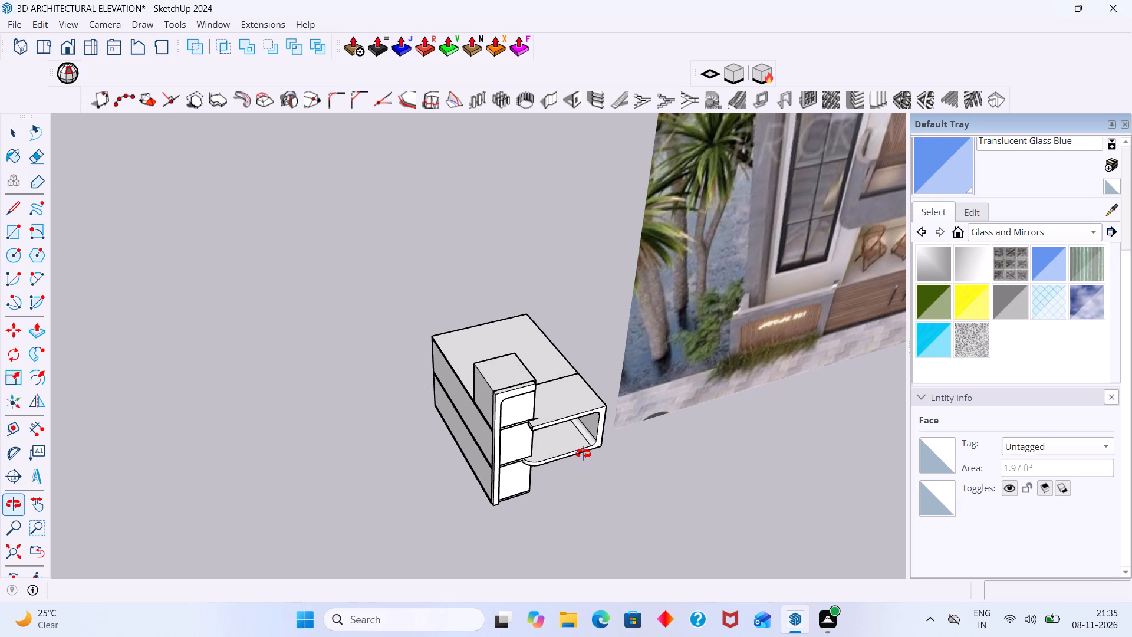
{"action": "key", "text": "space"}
Push/Pull the notch's side face about 9 13/16" outward towards the tower edge.
{"action": "scroll", "coordinate": [550, 432], "scroll_direction": "up", "scroll_amount": 7}
{"action": "middle_click_drag", "start_coordinate": [526, 411], "coordinate": [552, 418]}
{"action": "scroll", "coordinate": [544, 421], "scroll_direction": "up", "scroll_amount": 14}
{"action": "left_click", "coordinate": [539, 412]}
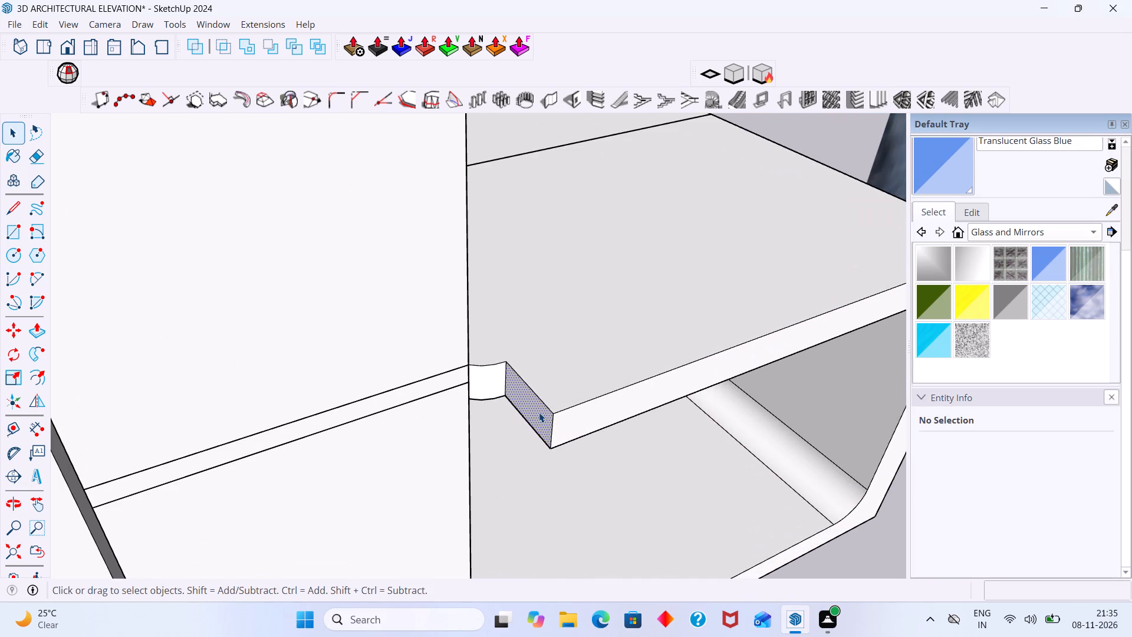
{"action": "key", "text": "p"}
{"action": "left_click", "coordinate": [539, 414]}
{"action": "left_click", "coordinate": [541, 400]}
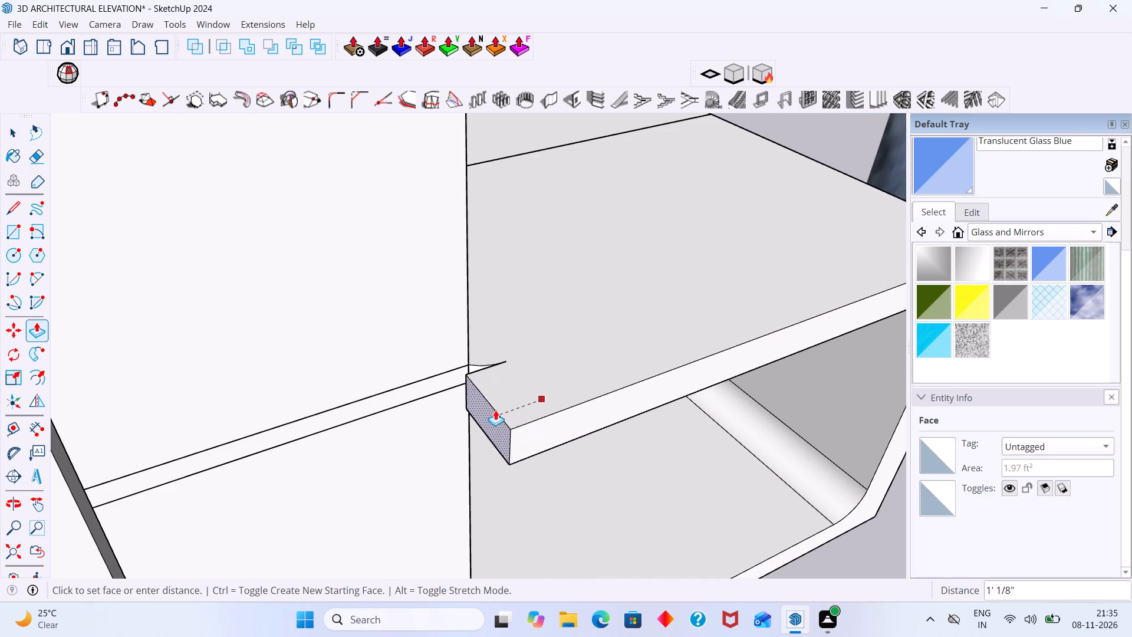
{"action": "left_click", "coordinate": [470, 365]}
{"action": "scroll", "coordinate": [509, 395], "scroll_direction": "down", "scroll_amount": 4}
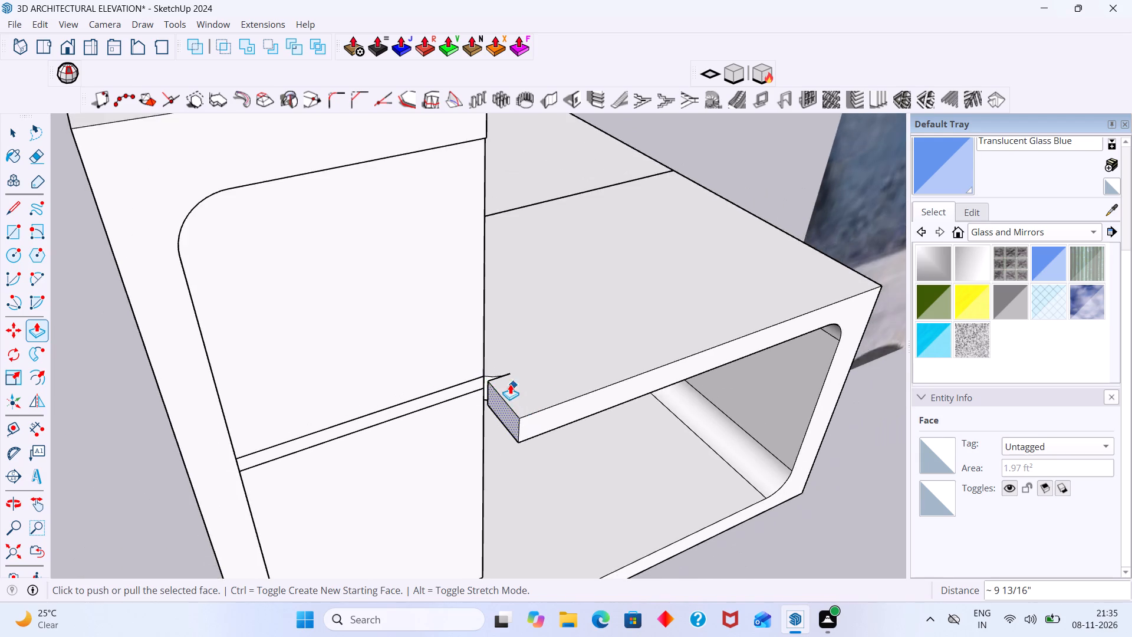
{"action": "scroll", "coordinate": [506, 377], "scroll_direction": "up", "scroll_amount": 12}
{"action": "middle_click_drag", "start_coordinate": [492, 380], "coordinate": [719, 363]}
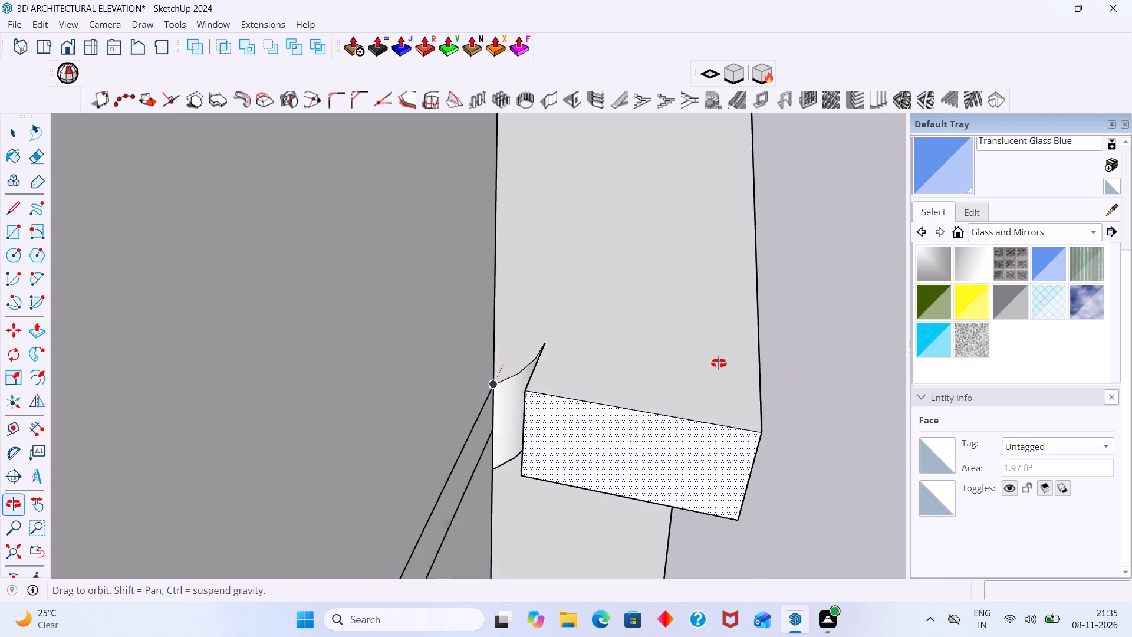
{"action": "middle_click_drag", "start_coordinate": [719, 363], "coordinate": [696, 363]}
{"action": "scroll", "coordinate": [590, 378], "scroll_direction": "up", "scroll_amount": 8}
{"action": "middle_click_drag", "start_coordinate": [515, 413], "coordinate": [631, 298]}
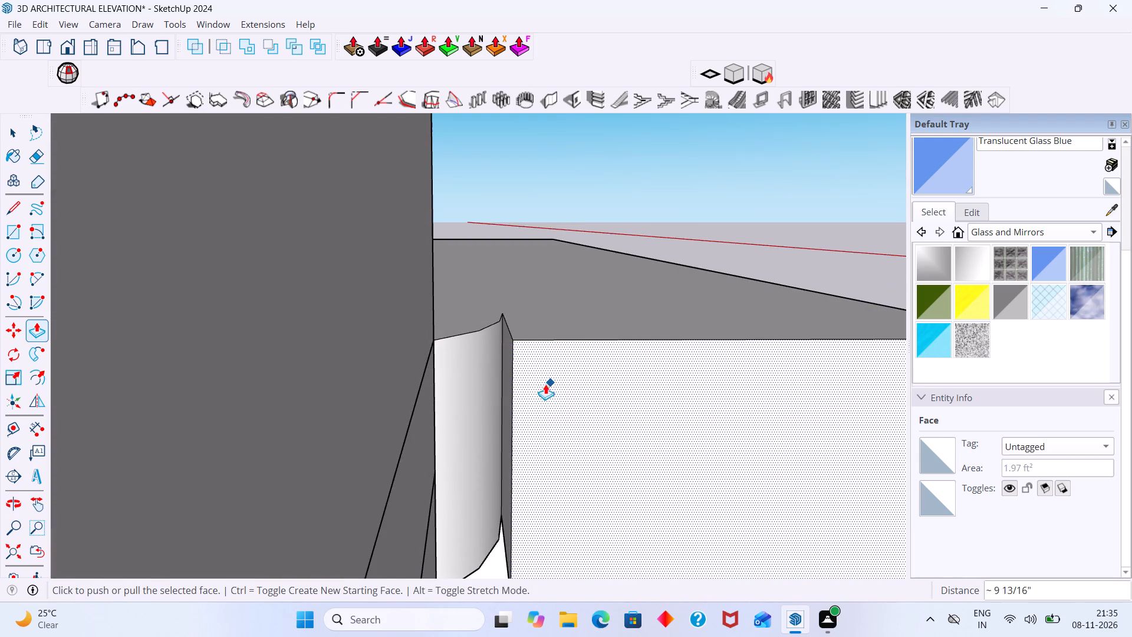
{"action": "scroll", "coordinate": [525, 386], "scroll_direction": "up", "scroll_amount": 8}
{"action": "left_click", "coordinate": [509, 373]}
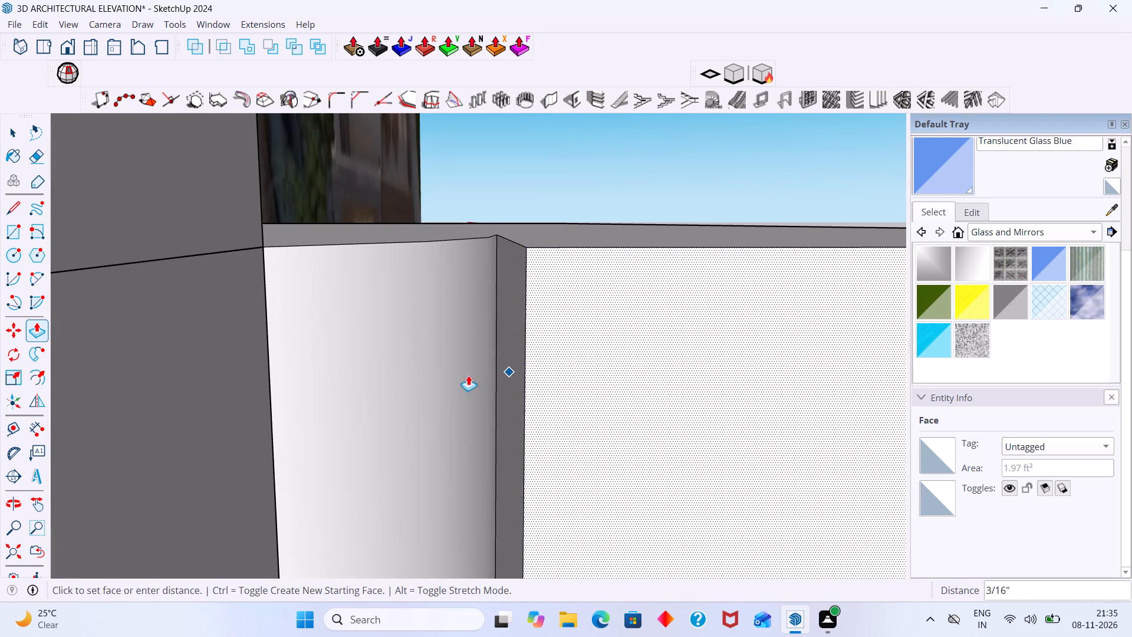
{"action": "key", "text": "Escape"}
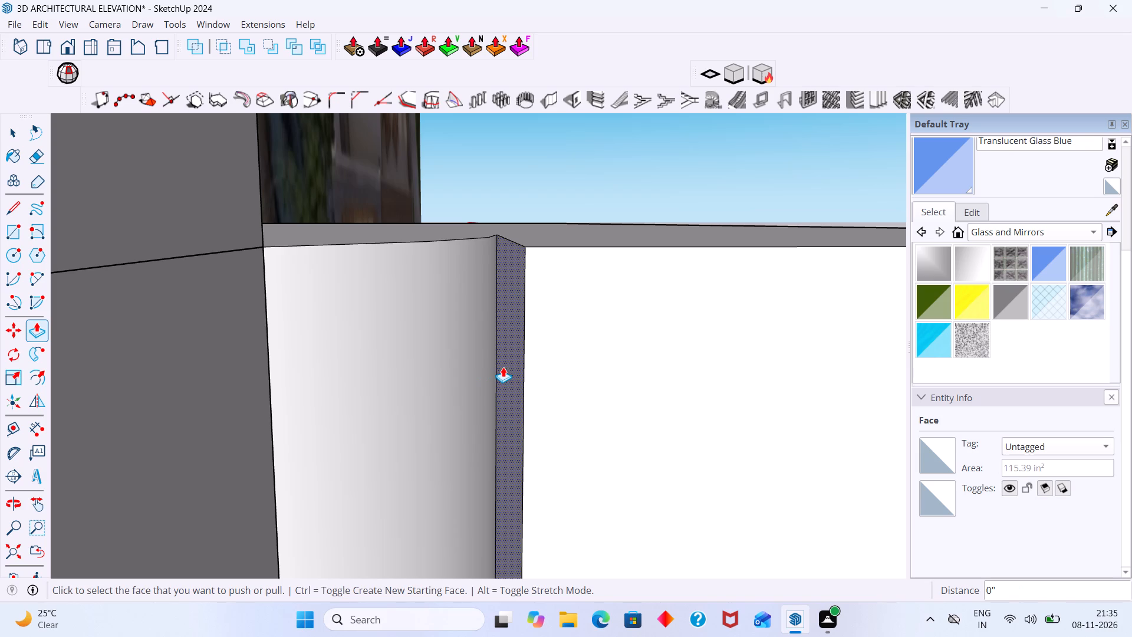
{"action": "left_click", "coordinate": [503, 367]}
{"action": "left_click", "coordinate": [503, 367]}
Joint Push Pull the notch's narrow side face about 3 7/16" outward to the tower corner.
{"action": "scroll", "coordinate": [501, 385], "scroll_direction": "down", "scroll_amount": 8}
{"action": "middle_click_drag", "start_coordinate": [525, 412], "coordinate": [524, 441]}
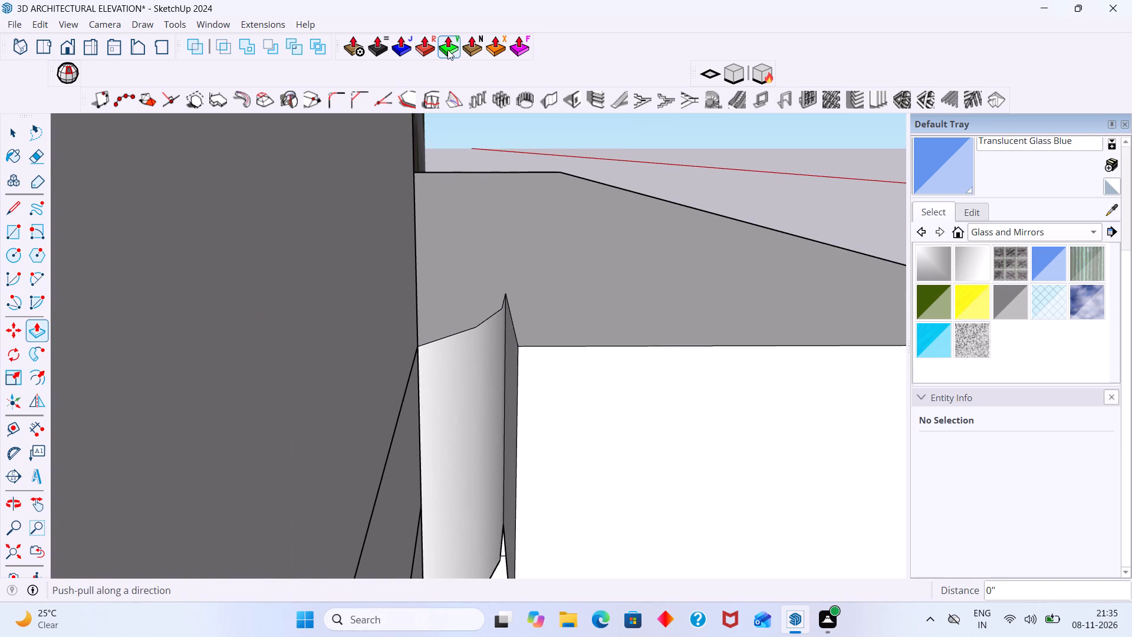
{"action": "left_click", "coordinate": [401, 46]}
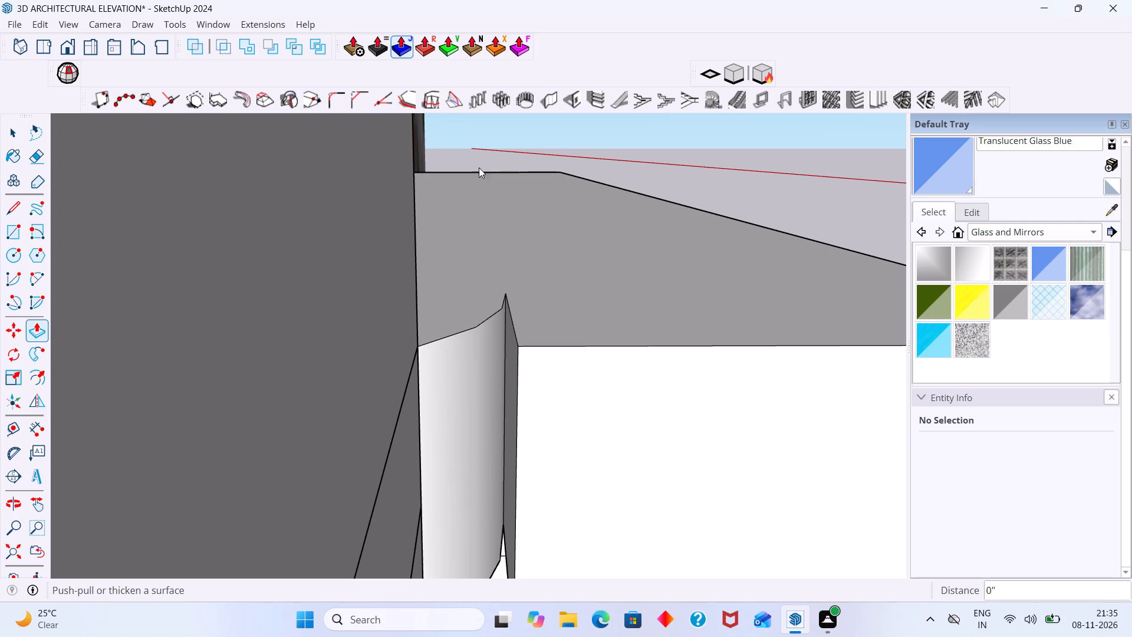
{"action": "left_click", "coordinate": [404, 42]}
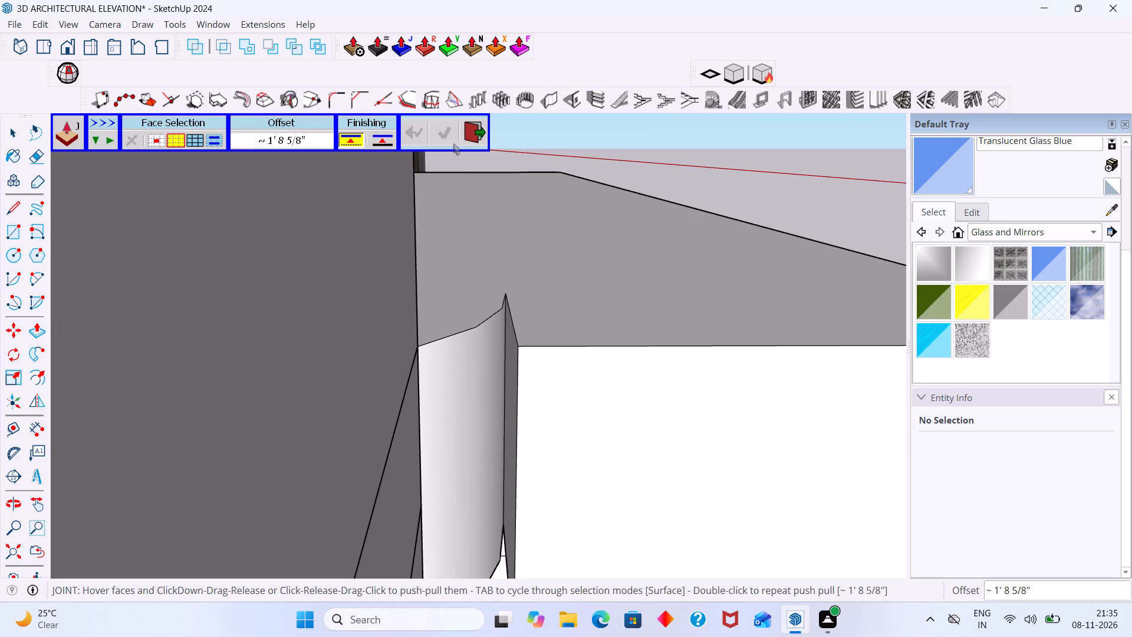
{"action": "middle_click_drag", "start_coordinate": [587, 388], "coordinate": [662, 388]}
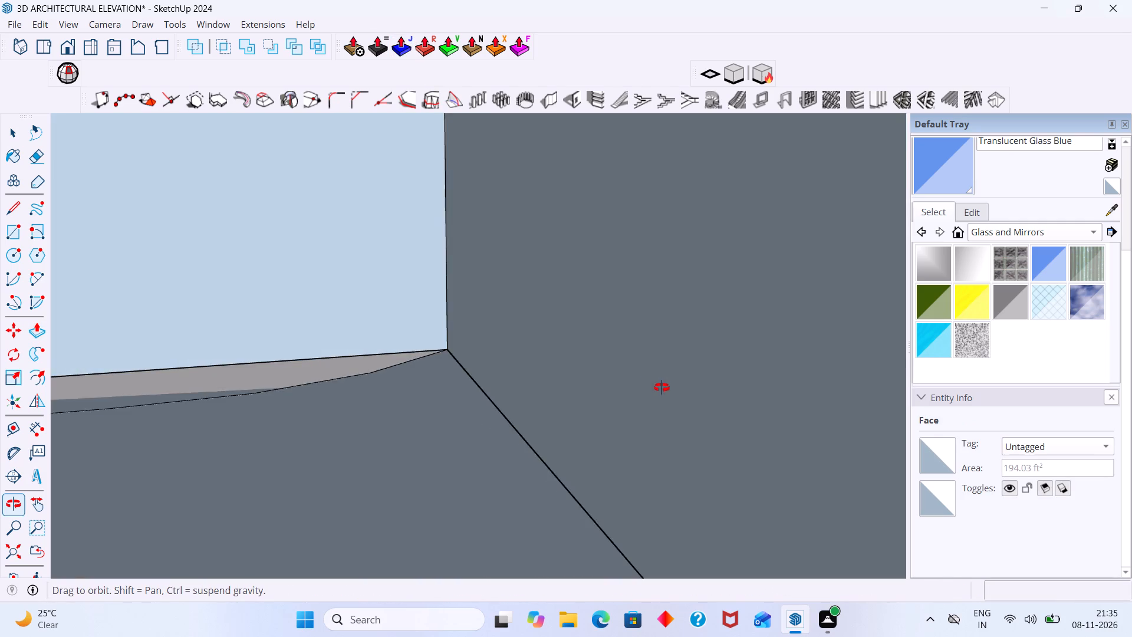
{"action": "middle_click_drag", "start_coordinate": [662, 388], "coordinate": [554, 365]}
{"action": "scroll", "coordinate": [498, 363], "scroll_direction": "up", "scroll_amount": 3}
{"action": "middle_click_drag", "start_coordinate": [502, 360], "coordinate": [558, 372]}
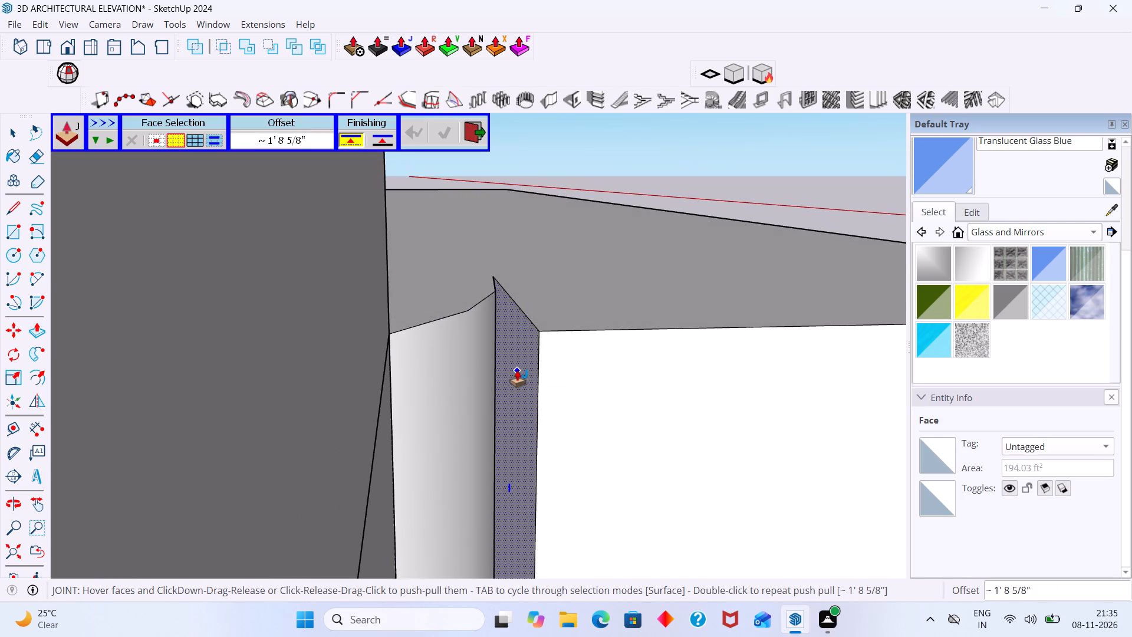
{"action": "left_click", "coordinate": [517, 370]}
{"action": "middle_click_drag", "start_coordinate": [384, 388], "coordinate": [290, 352]}
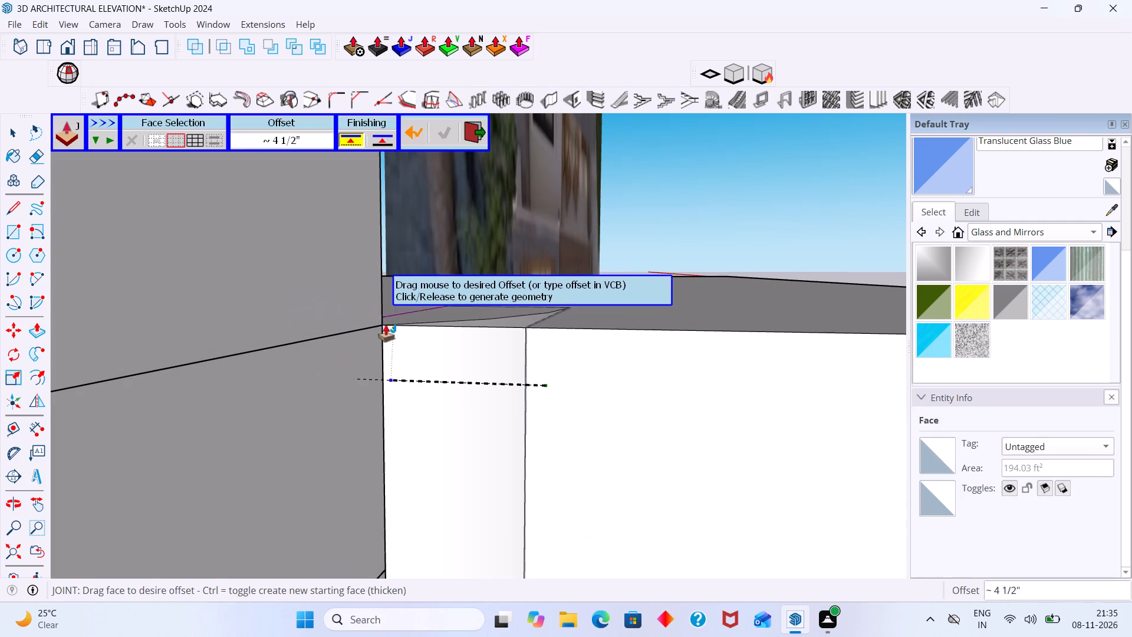
{"action": "scroll", "coordinate": [387, 325], "scroll_direction": "up", "scroll_amount": 1}
{"action": "left_click", "coordinate": [377, 323]}
{"action": "scroll", "coordinate": [396, 321], "scroll_direction": "down", "scroll_amount": 6}
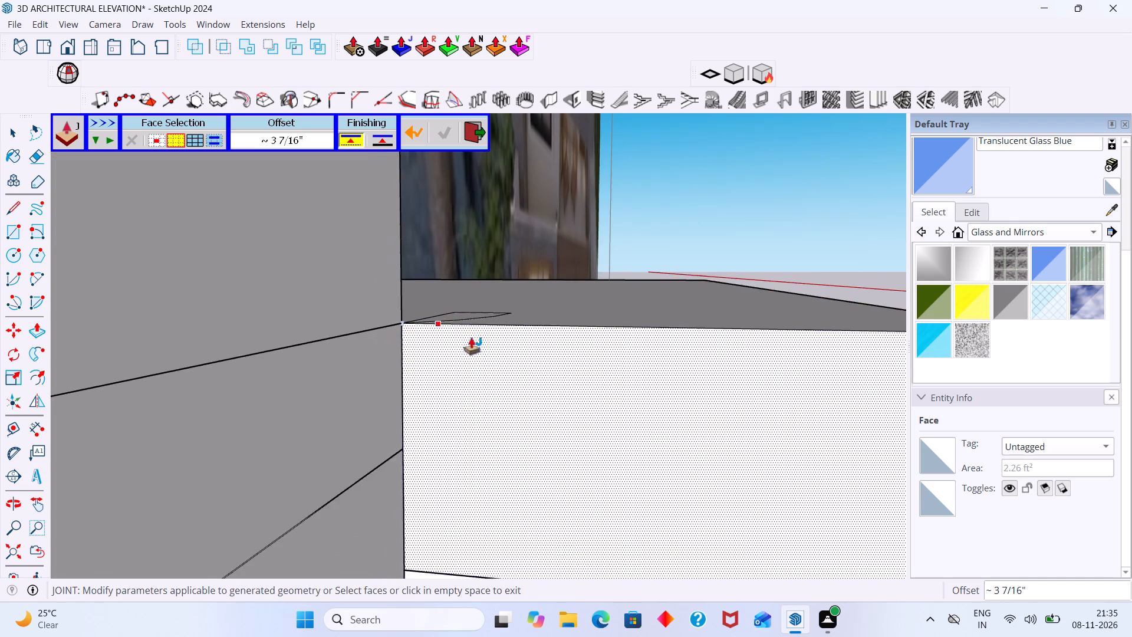
{"action": "scroll", "coordinate": [471, 338], "scroll_direction": "down", "scroll_amount": 4}
{"action": "middle_click_drag", "start_coordinate": [478, 331], "coordinate": [333, 491]}
{"action": "key", "text": "space"}
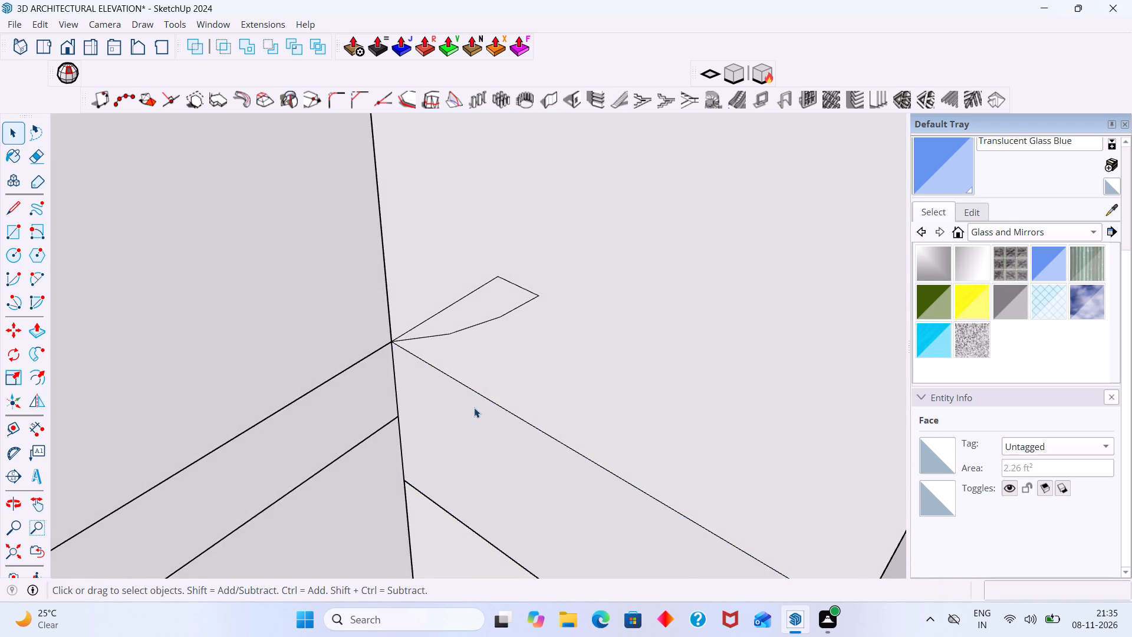
Erase the leftover wedge-shaped notch outline and its remaining short edges from the upper slab's top face beside the tower.
{"action": "scroll", "coordinate": [475, 399], "scroll_direction": "down", "scroll_amount": 15}
{"action": "middle_click_drag", "start_coordinate": [537, 423], "coordinate": [343, 347]}
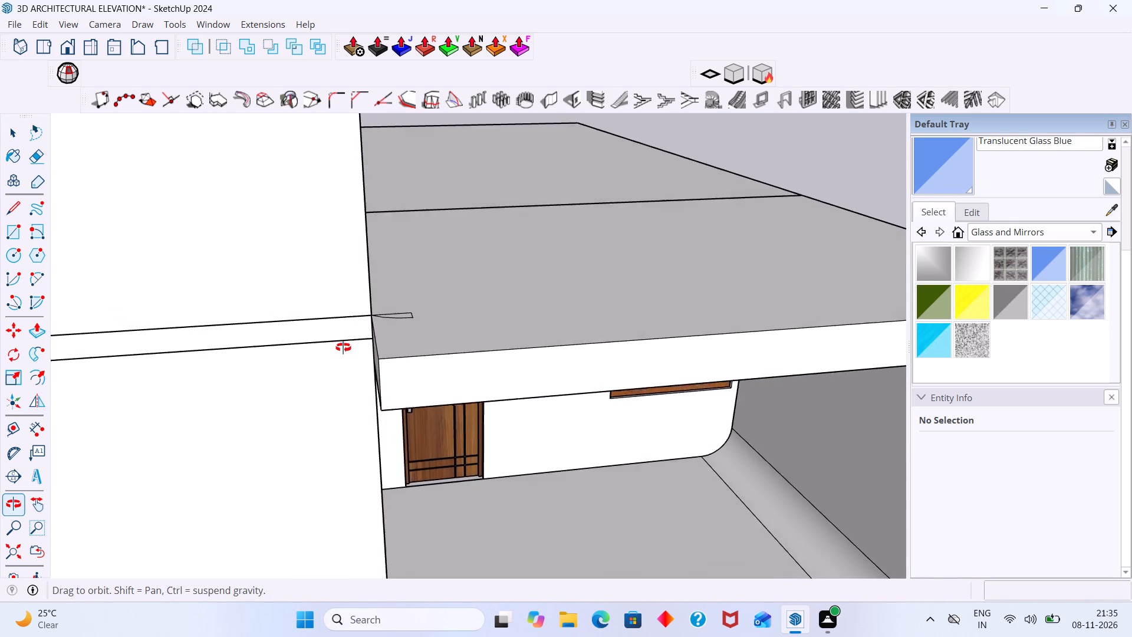
{"action": "middle_click_drag", "start_coordinate": [343, 347], "coordinate": [343, 353]}
{"action": "scroll", "coordinate": [440, 362], "scroll_direction": "down", "scroll_amount": 10}
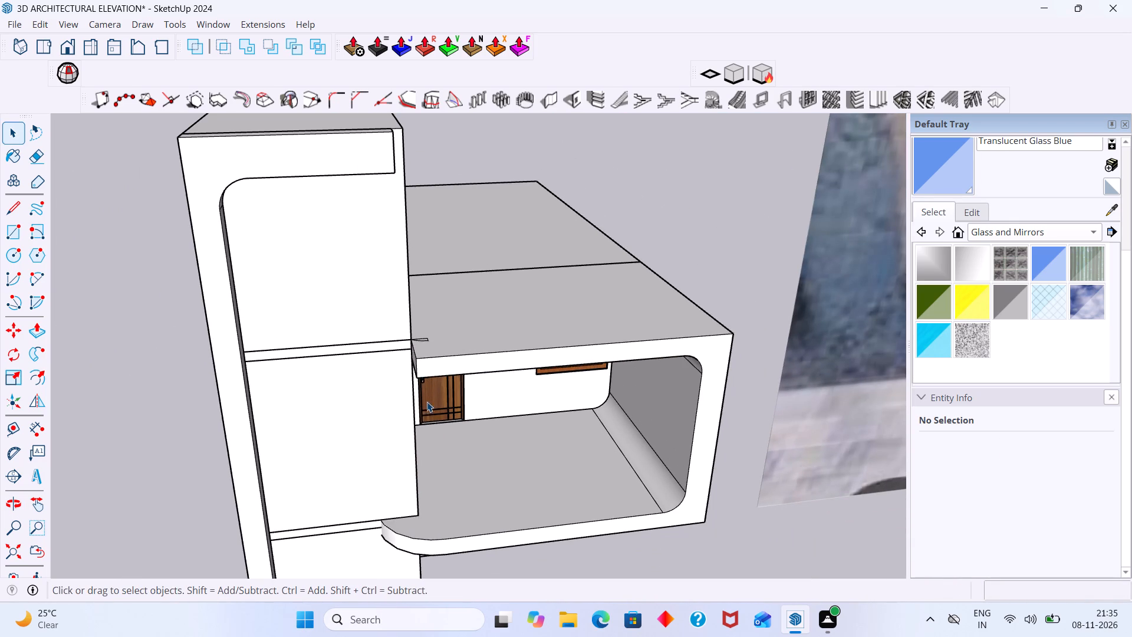
{"action": "scroll", "coordinate": [417, 337], "scroll_direction": "up", "scroll_amount": 4}
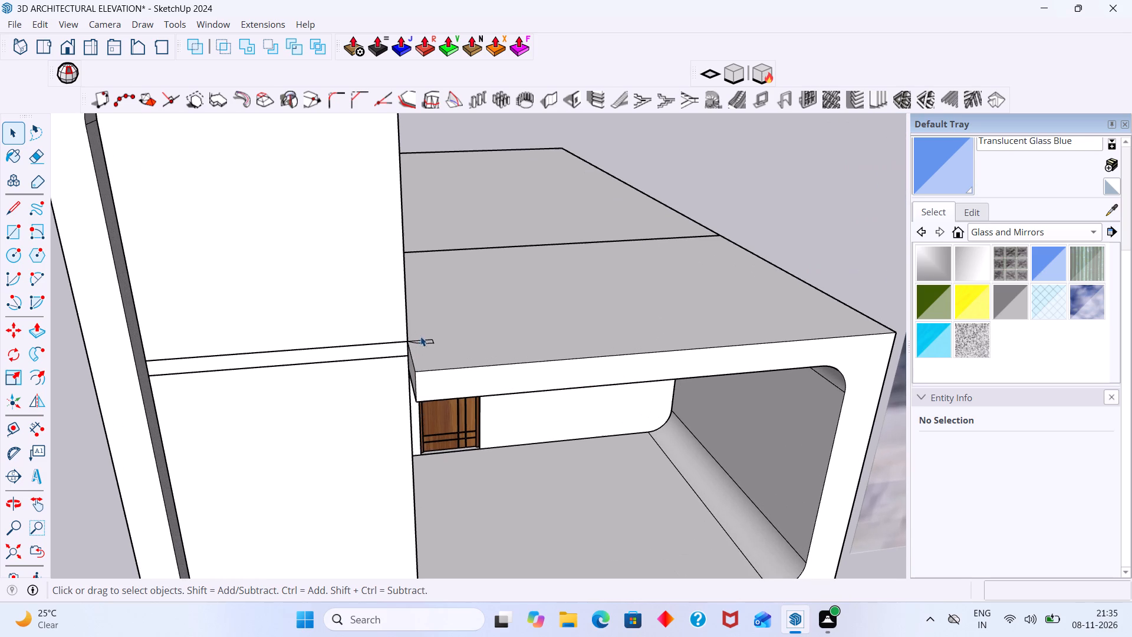
{"action": "key", "text": "e"}
{"action": "scroll", "coordinate": [453, 349], "scroll_direction": "up", "scroll_amount": 7}
{"action": "left_click_drag", "start_coordinate": [423, 346], "coordinate": [412, 324]}
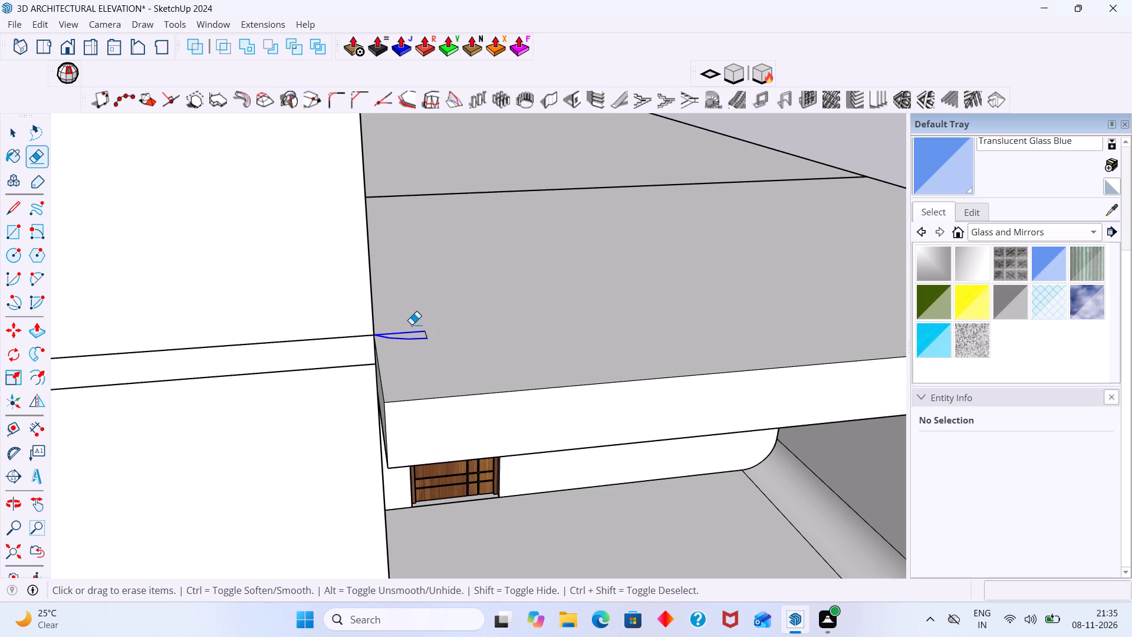
{"action": "left_click_drag", "start_coordinate": [412, 324], "coordinate": [410, 321]}
{"action": "left_click_drag", "start_coordinate": [442, 333], "coordinate": [423, 337]}
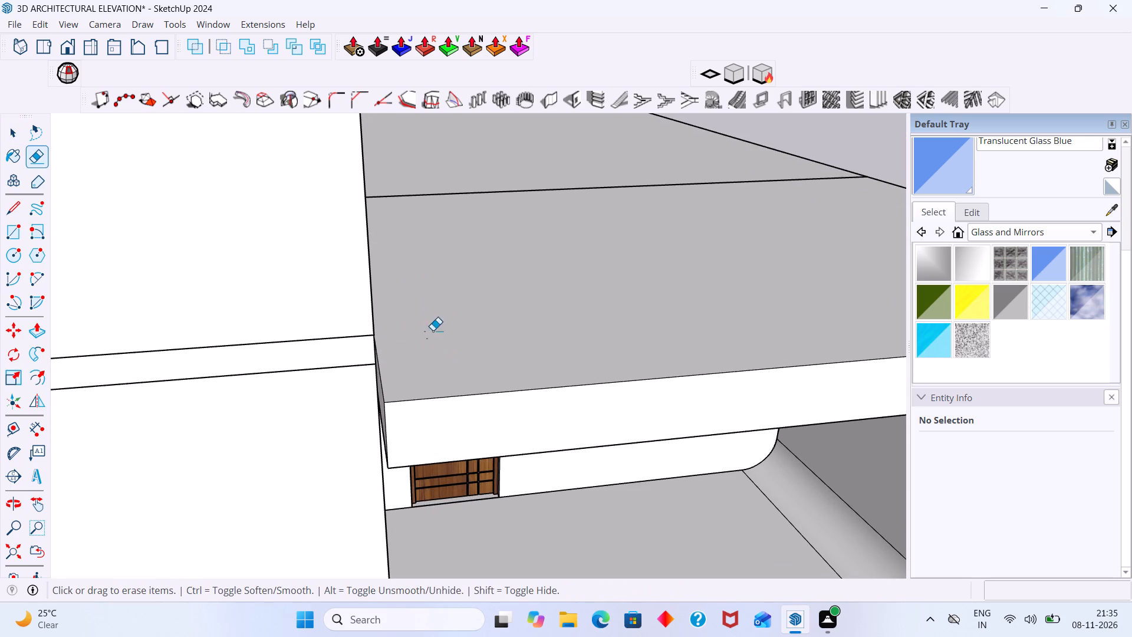
{"action": "scroll", "coordinate": [432, 338], "scroll_direction": "up", "scroll_amount": 5}
{"action": "left_click_drag", "start_coordinate": [428, 344], "coordinate": [422, 323]}
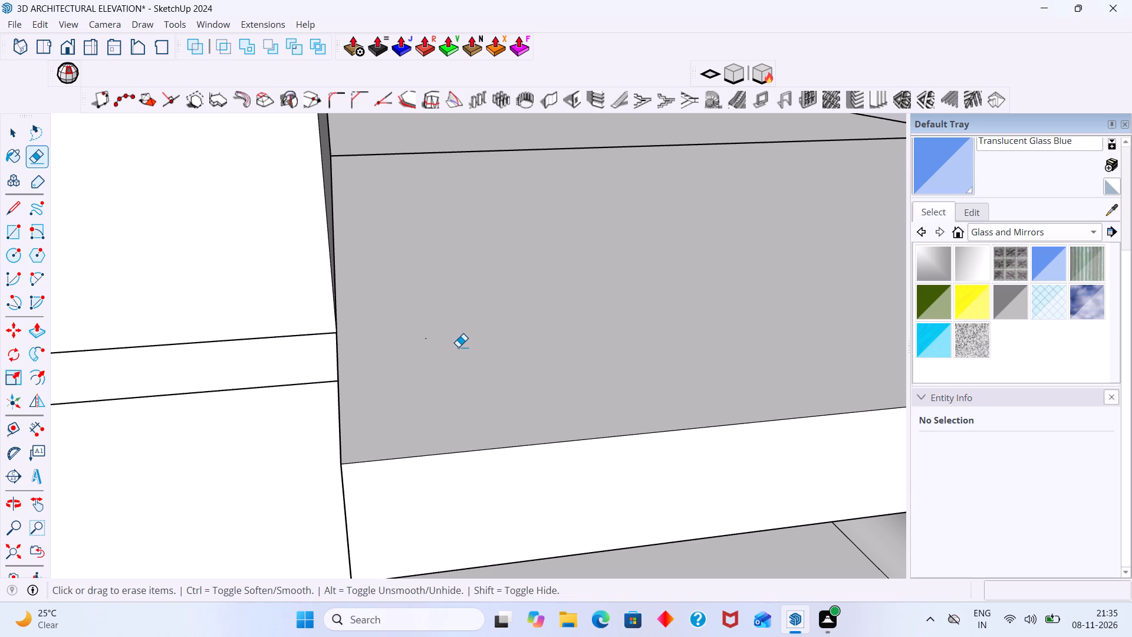
{"action": "scroll", "coordinate": [458, 347], "scroll_direction": "up", "scroll_amount": 5}
{"action": "left_click", "coordinate": [414, 334]}
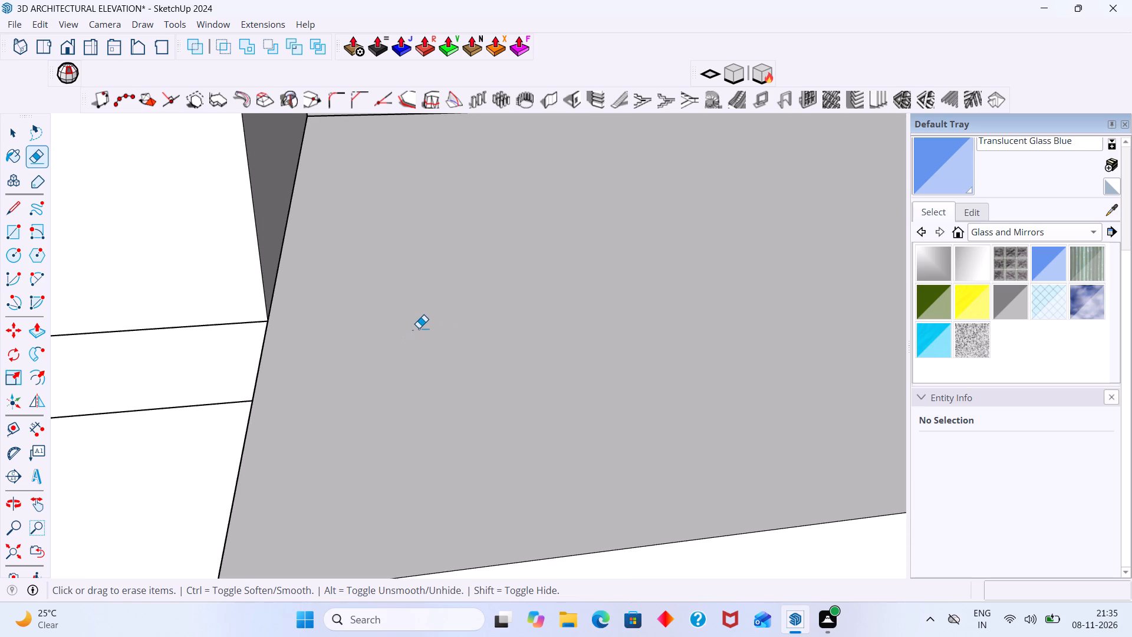
{"action": "left_click", "coordinate": [419, 327]}
{"action": "left_click", "coordinate": [414, 327]}
{"action": "left_click", "coordinate": [413, 328]}
{"action": "left_click", "coordinate": [417, 330]}
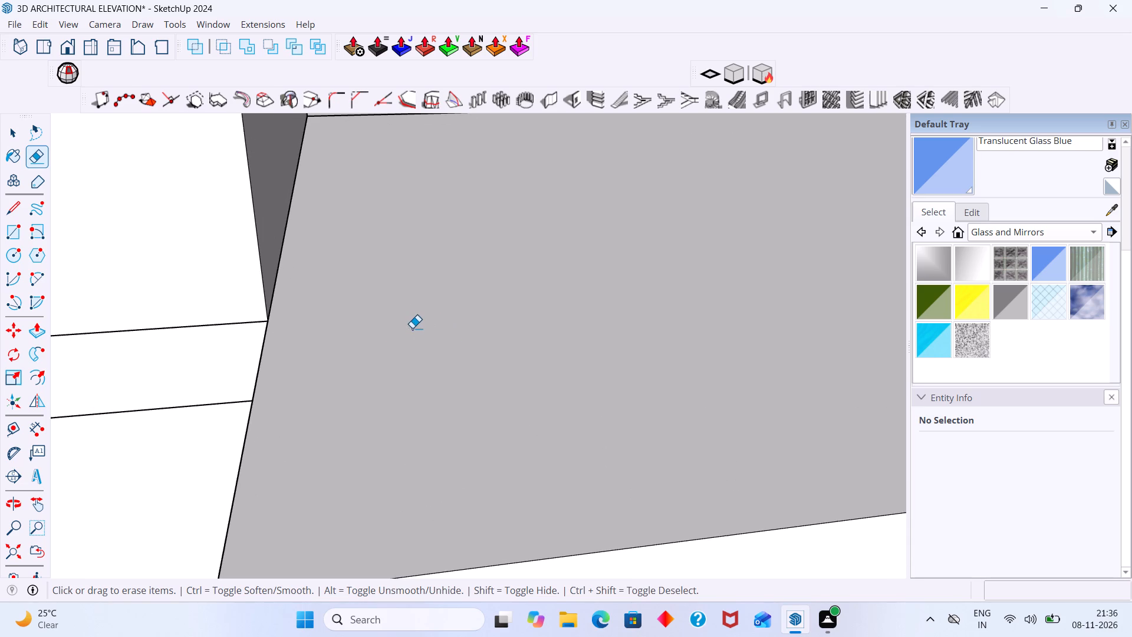
Erase the leftover notch edges from the upper slab's underside beside the tower.
{"action": "scroll", "coordinate": [435, 362], "scroll_direction": "down", "scroll_amount": 11}
{"action": "middle_click_drag", "start_coordinate": [460, 434], "coordinate": [439, 418]}
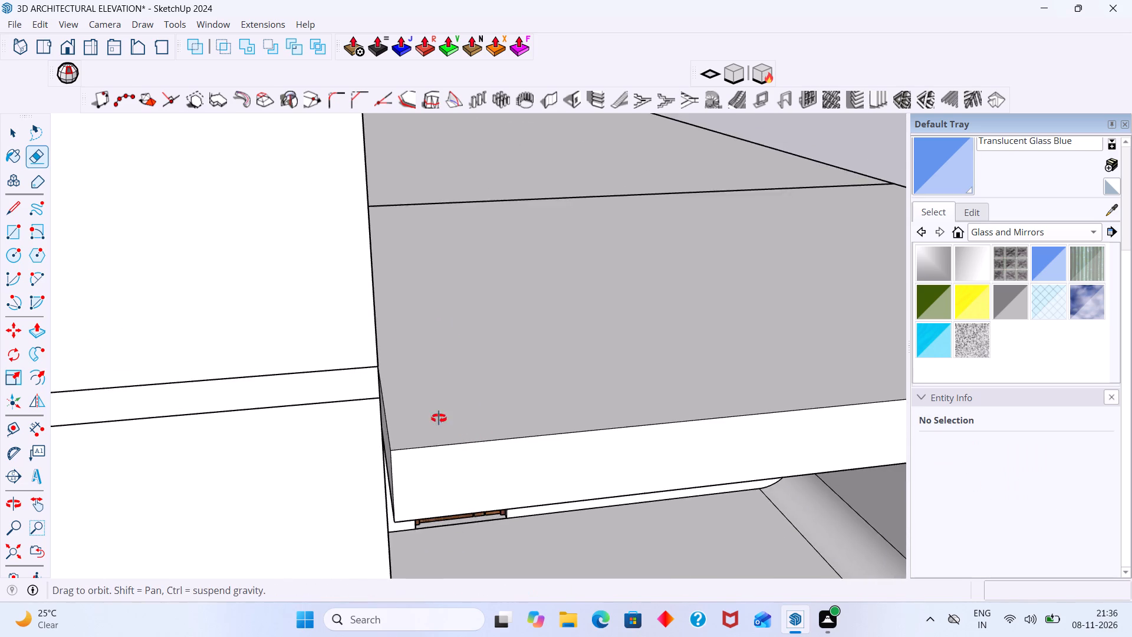
{"action": "middle_click_drag", "start_coordinate": [439, 418], "coordinate": [361, 126]}
{"action": "middle_click_drag", "start_coordinate": [378, 337], "coordinate": [403, 241]}
{"action": "scroll", "coordinate": [418, 418], "scroll_direction": "up", "scroll_amount": 3}
{"action": "left_click_drag", "start_coordinate": [447, 434], "coordinate": [414, 382]}
{"action": "left_click_drag", "start_coordinate": [434, 446], "coordinate": [400, 372]}
{"action": "left_click_drag", "start_coordinate": [426, 432], "coordinate": [383, 383]}
{"action": "left_click_drag", "start_coordinate": [384, 406], "coordinate": [363, 408]}
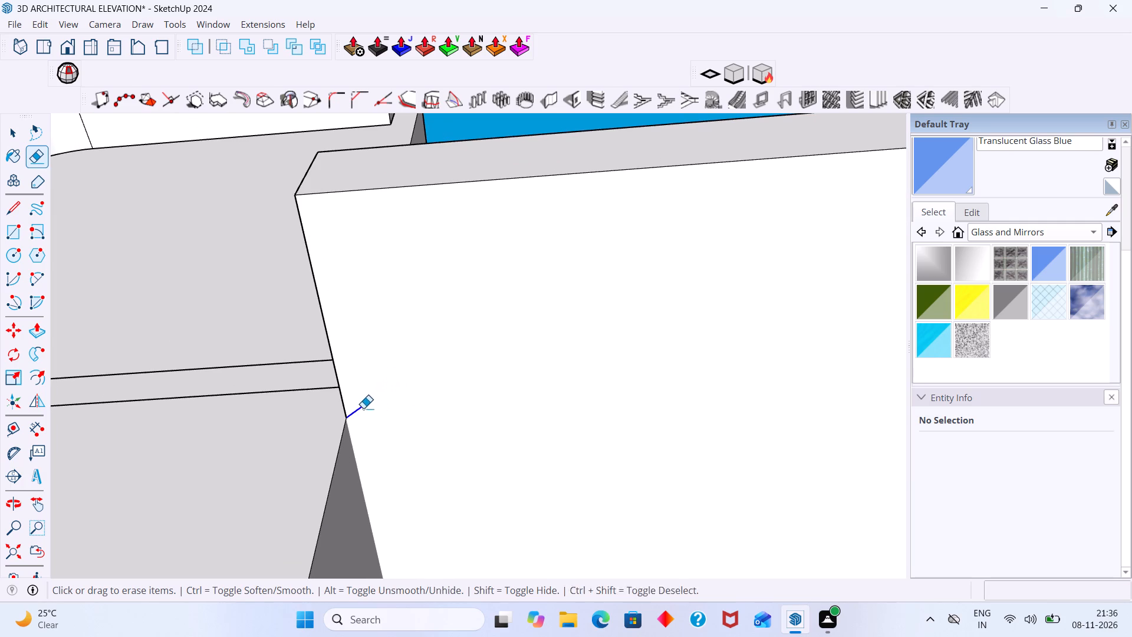
{"action": "left_click_drag", "start_coordinate": [363, 408], "coordinate": [363, 408]}
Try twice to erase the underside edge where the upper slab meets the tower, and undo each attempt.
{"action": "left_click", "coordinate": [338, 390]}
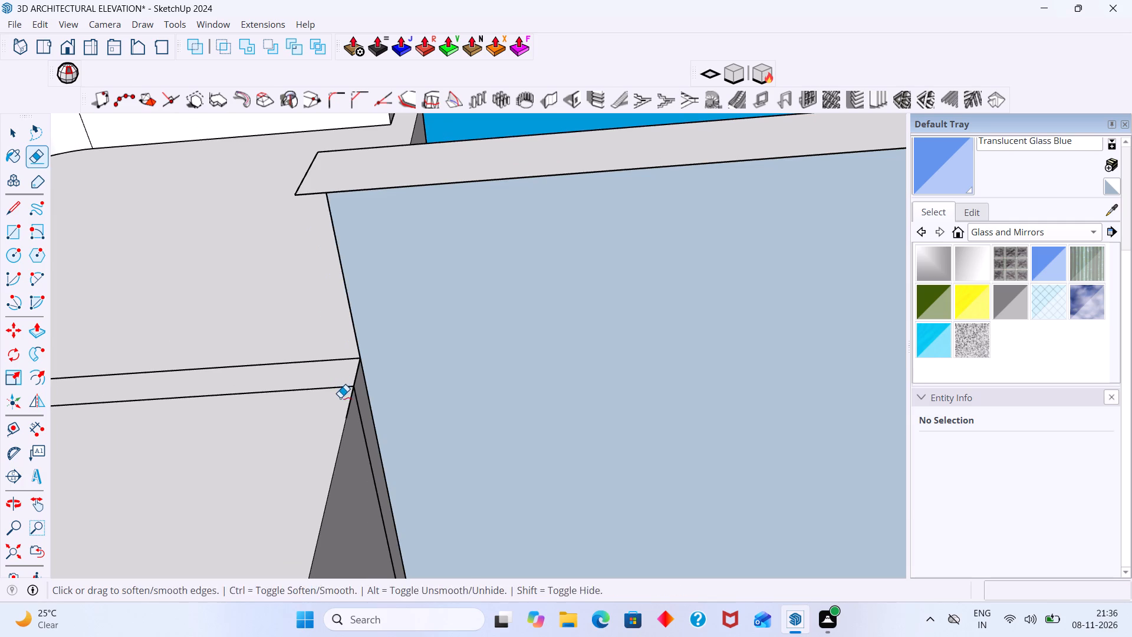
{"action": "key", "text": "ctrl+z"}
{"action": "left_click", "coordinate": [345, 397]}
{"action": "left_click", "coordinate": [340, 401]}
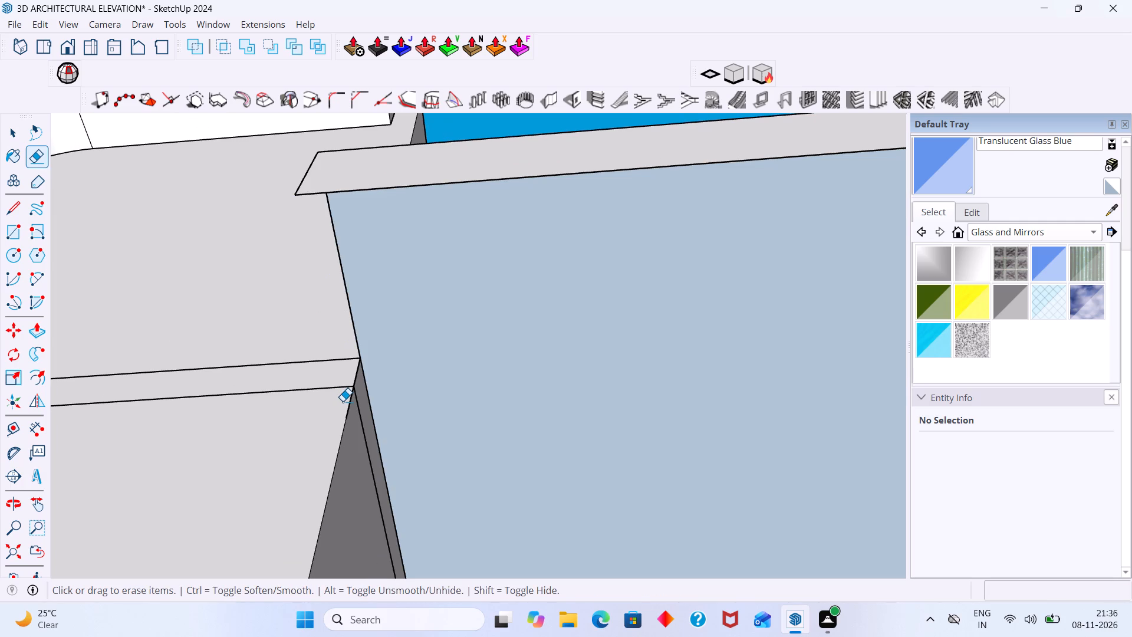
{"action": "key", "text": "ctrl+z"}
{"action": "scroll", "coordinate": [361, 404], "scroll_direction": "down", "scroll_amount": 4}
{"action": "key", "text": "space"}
Round the upper slab's vertical front corner edge beside the tower with a Bevel of about 1' 6 1/8" offset and 6 segments.
{"action": "scroll", "coordinate": [387, 358], "scroll_direction": "down", "scroll_amount": 7}
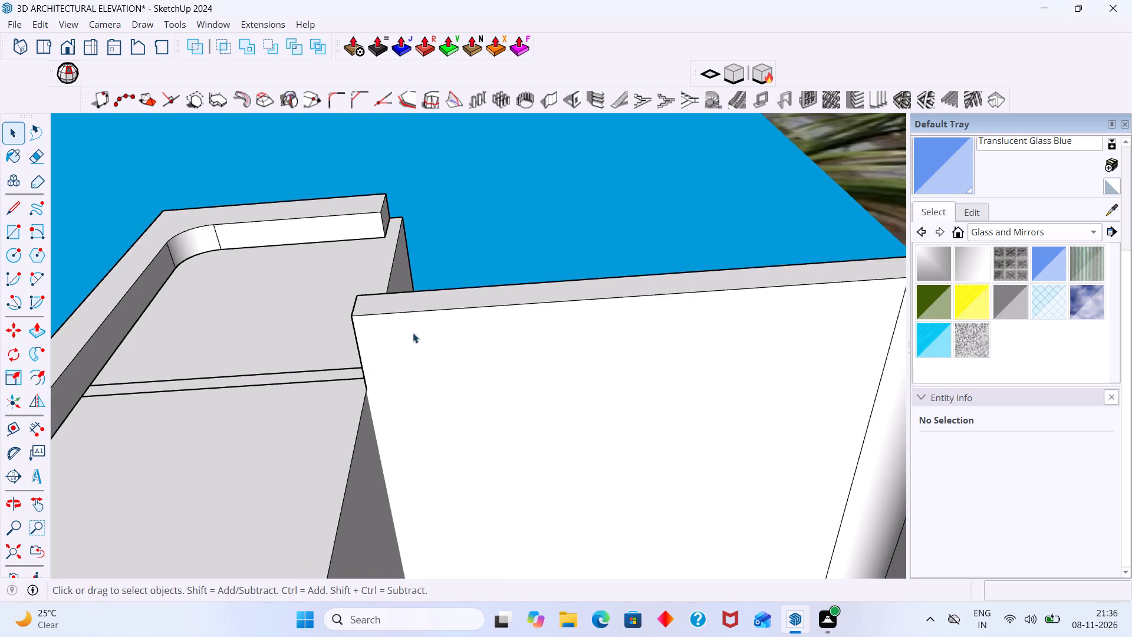
{"action": "middle_click_drag", "start_coordinate": [417, 333], "coordinate": [600, 527]}
{"action": "scroll", "coordinate": [481, 451], "scroll_direction": "down", "scroll_amount": 3}
{"action": "middle_click_drag", "start_coordinate": [480, 447], "coordinate": [442, 559]}
{"action": "scroll", "coordinate": [453, 521], "scroll_direction": "up", "scroll_amount": 7}
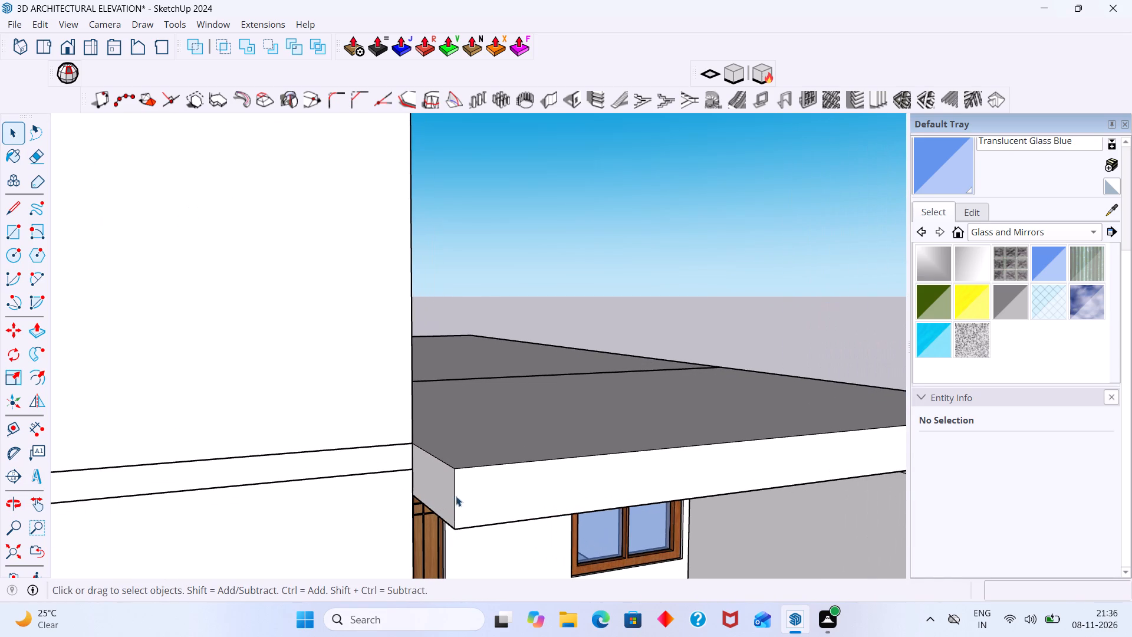
{"action": "right_click", "coordinate": [586, 42]}
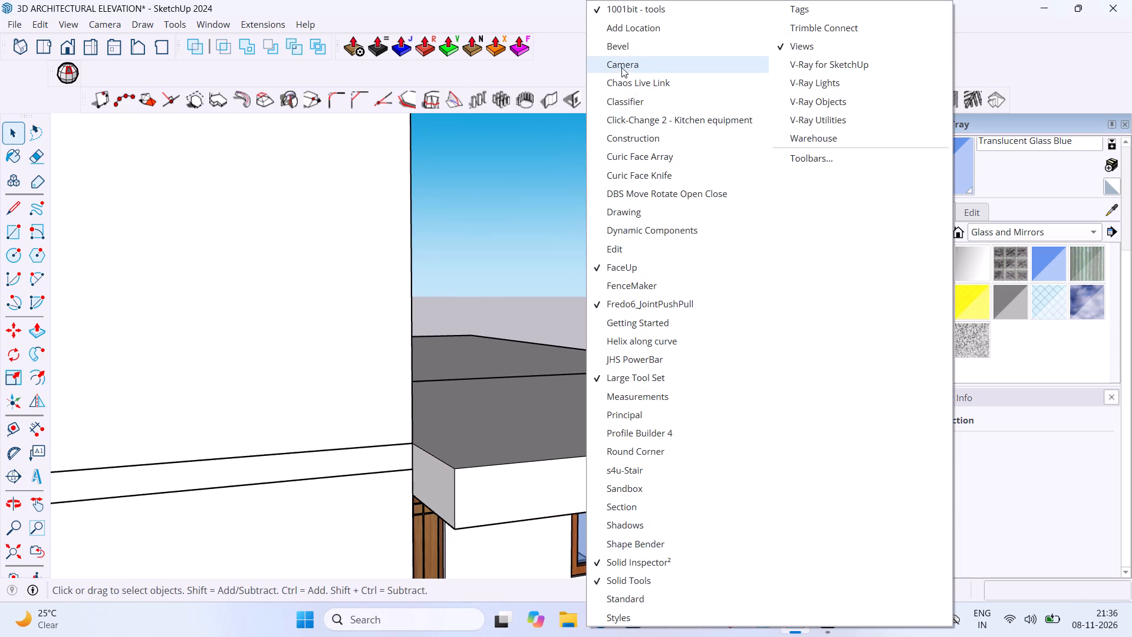
{"action": "left_click", "coordinate": [630, 51]}
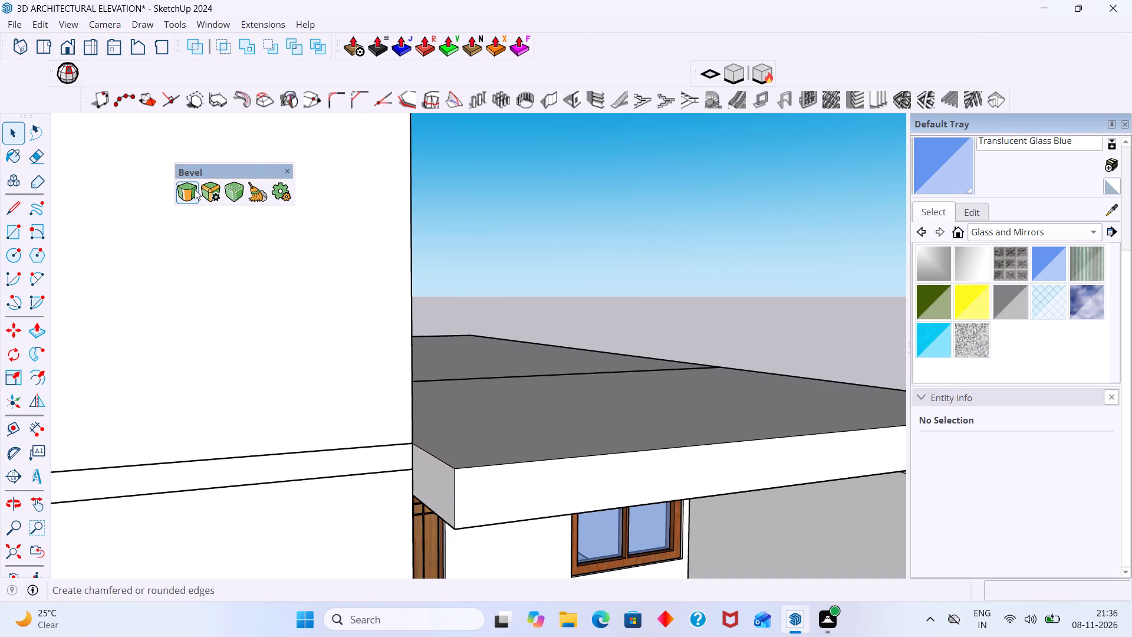
{"action": "left_click", "coordinate": [193, 189]}
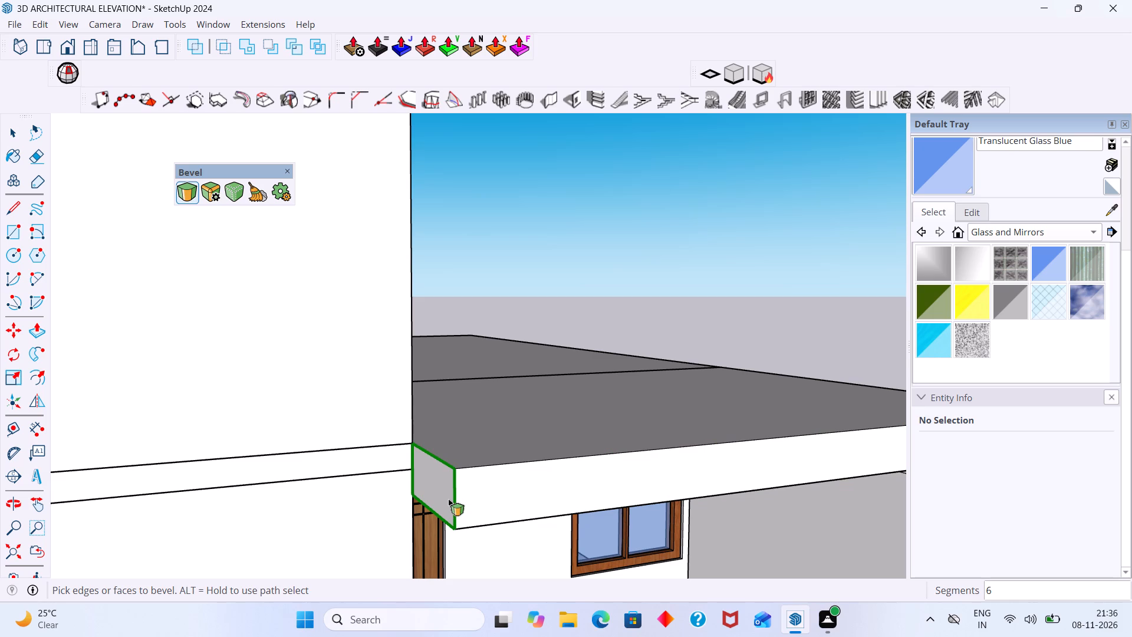
{"action": "left_click", "coordinate": [455, 498]}
{"action": "left_click", "coordinate": [456, 500]}
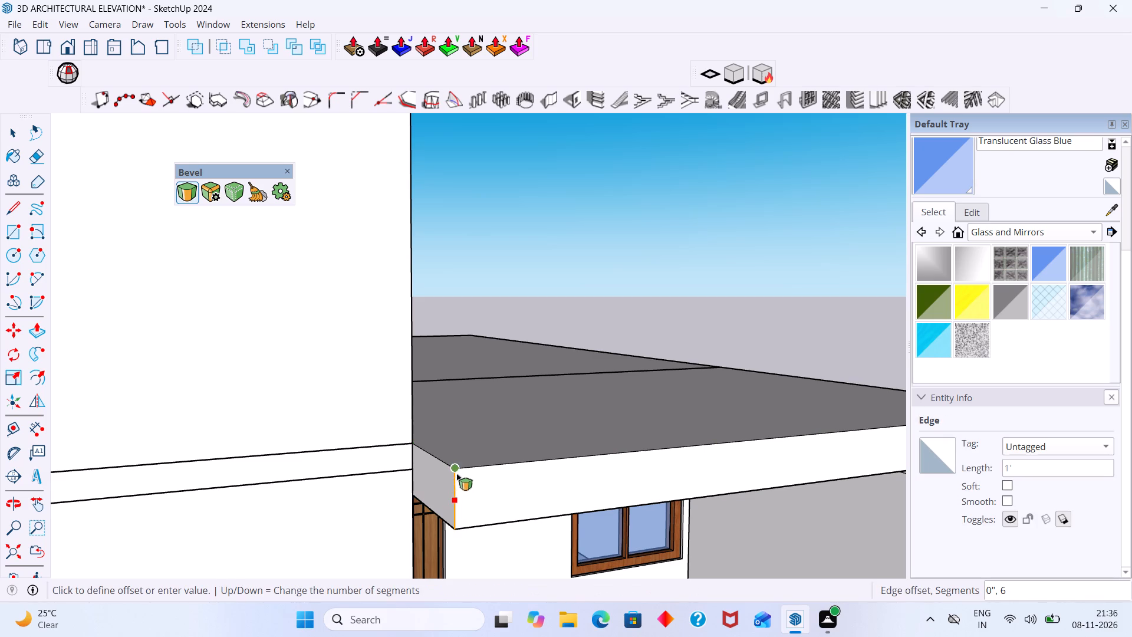
{"action": "middle_click_drag", "start_coordinate": [452, 462], "coordinate": [396, 531]}
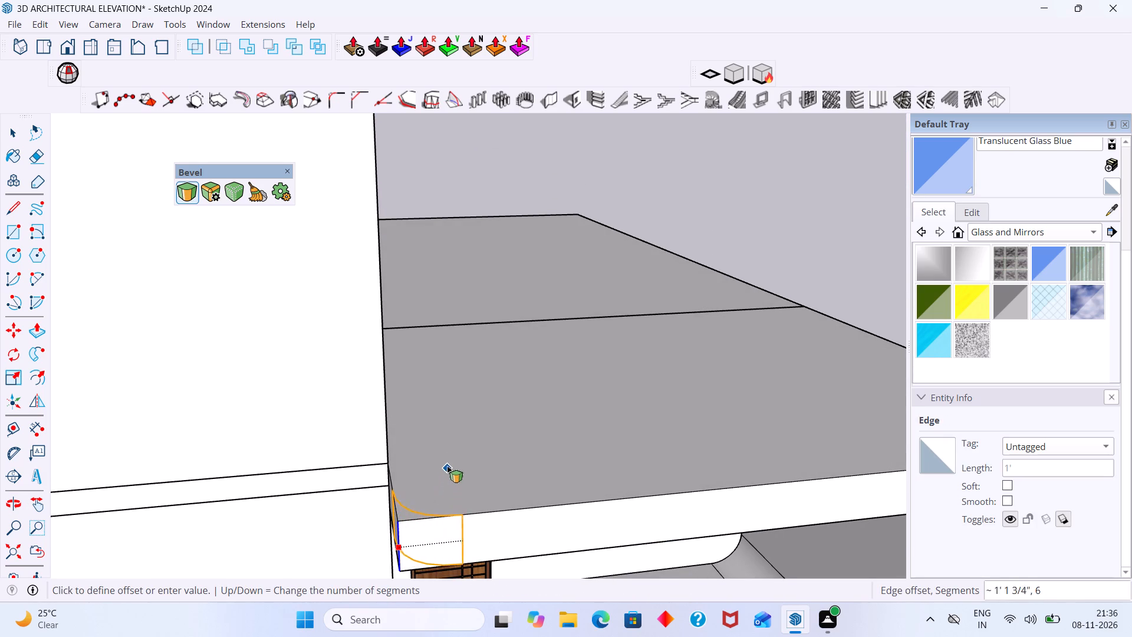
{"action": "left_click", "coordinate": [482, 500]}
{"action": "scroll", "coordinate": [475, 496], "scroll_direction": "down", "scroll_amount": 11}
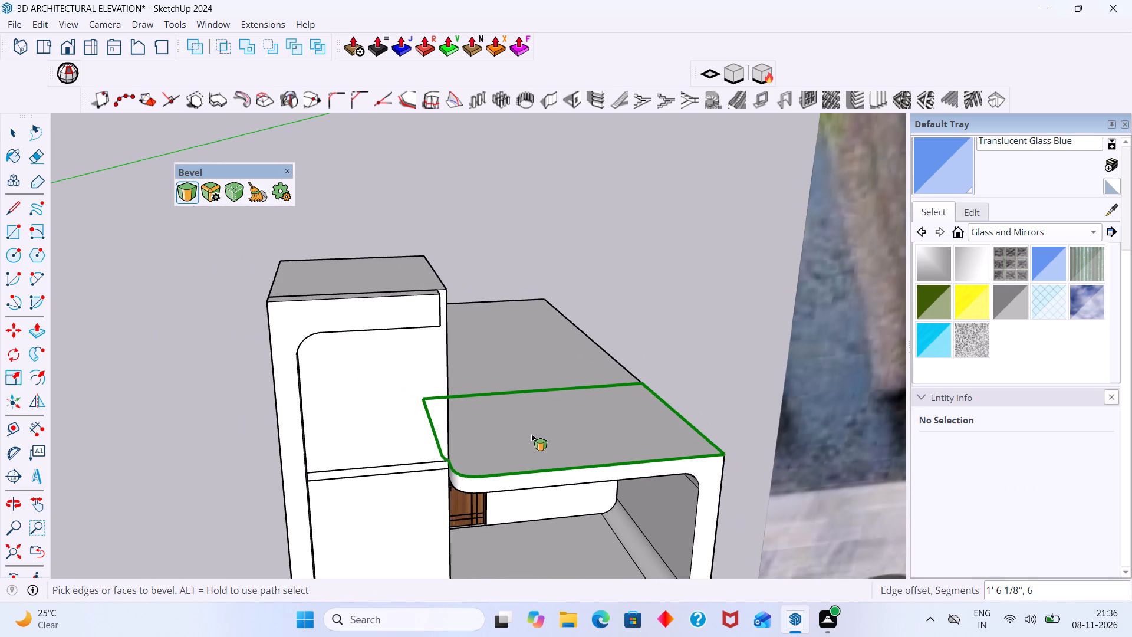
{"action": "key", "text": "space"}
Examine the rounded roof and balcony slab corners beside the tower and compare them with the reference image.
{"action": "scroll", "coordinate": [557, 421], "scroll_direction": "down", "scroll_amount": 3}
{"action": "scroll", "coordinate": [591, 468], "scroll_direction": "down", "scroll_amount": 2}
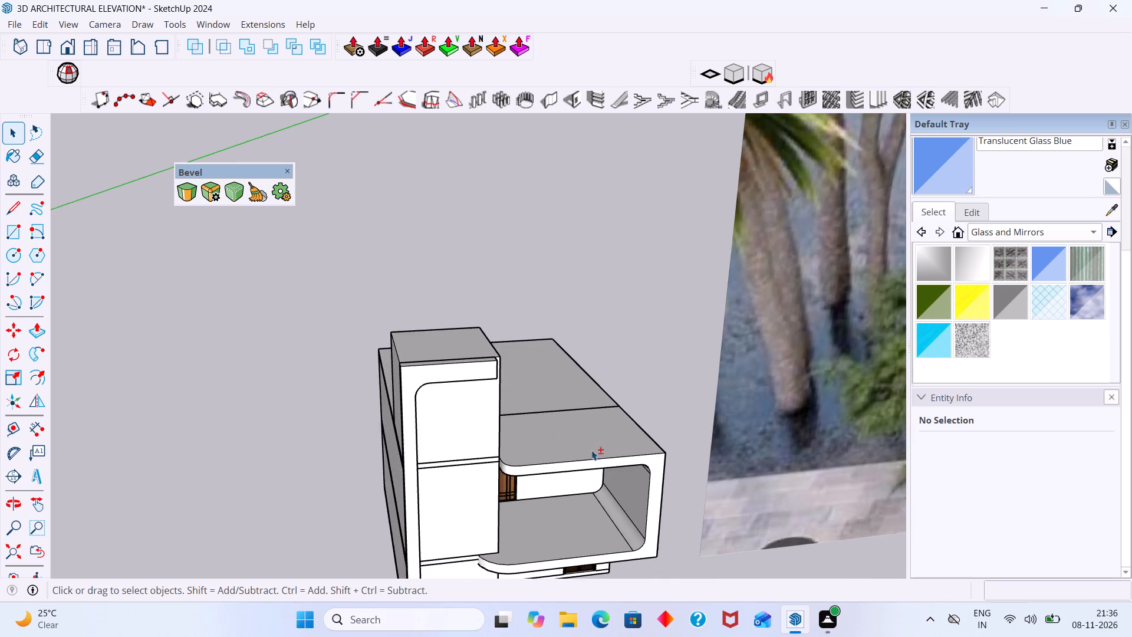
{"action": "middle_click_drag", "start_coordinate": [590, 446], "coordinate": [520, 321], "text": "shift"}
{"action": "middle_click_drag", "start_coordinate": [423, 375], "coordinate": [401, 469]}
{"action": "scroll", "coordinate": [445, 351], "scroll_direction": "up", "scroll_amount": 10}
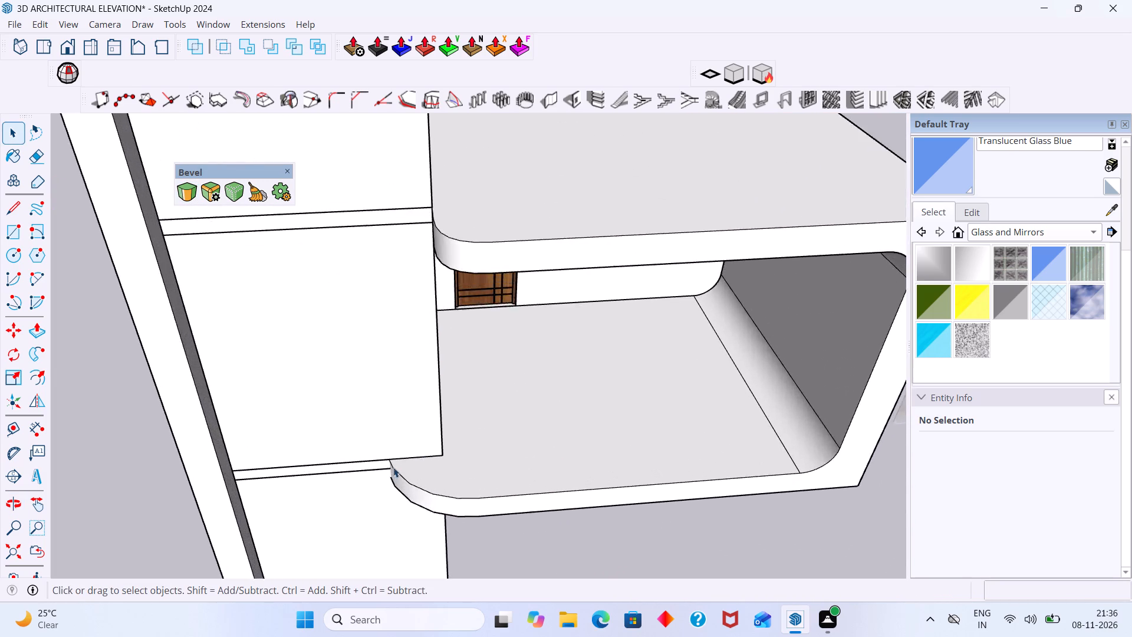
{"action": "scroll", "coordinate": [393, 467], "scroll_direction": "up", "scroll_amount": 3}
{"action": "scroll", "coordinate": [410, 461], "scroll_direction": "down", "scroll_amount": 5}
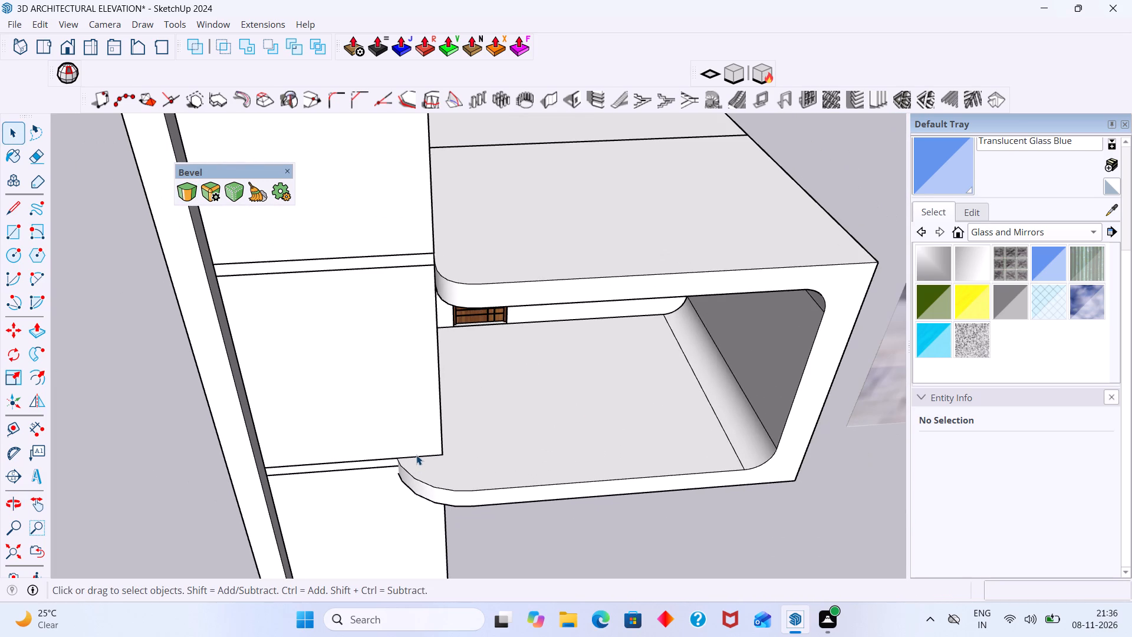
{"action": "scroll", "coordinate": [493, 332], "scroll_direction": "down", "scroll_amount": 5}
{"action": "middle_click_drag", "start_coordinate": [671, 382], "coordinate": [437, 372]}
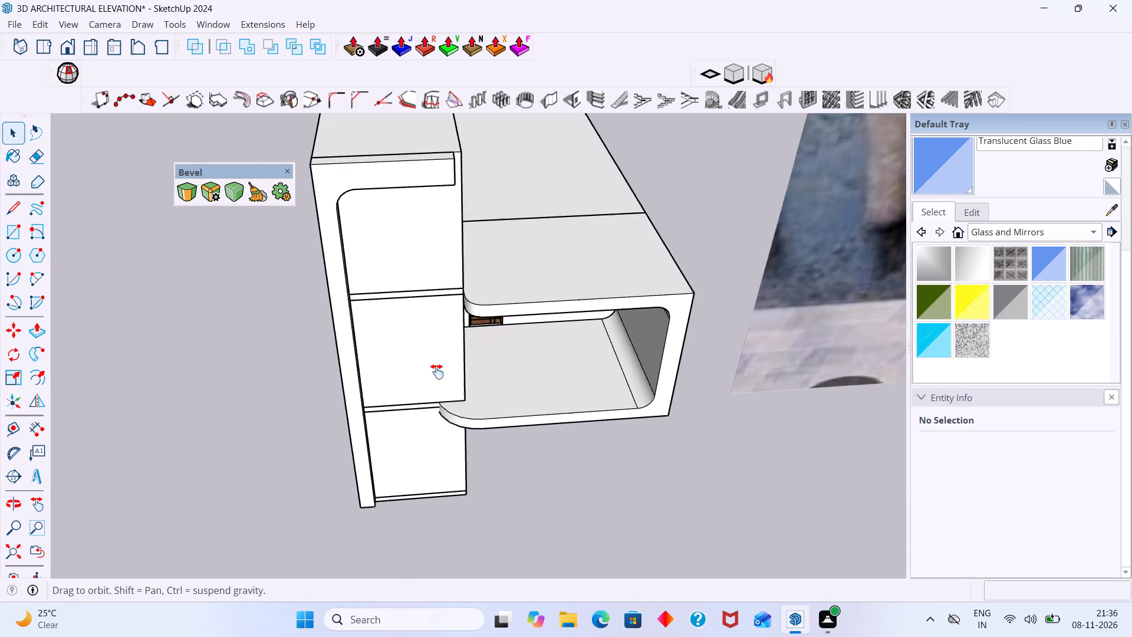
{"action": "middle_click_drag", "start_coordinate": [437, 372], "coordinate": [285, 368]}
{"action": "scroll", "coordinate": [305, 359], "scroll_direction": "down", "scroll_amount": 11}
{"action": "middle_click_drag", "start_coordinate": [565, 293], "coordinate": [603, 408], "text": "shift"}
{"action": "scroll", "coordinate": [593, 357], "scroll_direction": "down", "scroll_amount": 3}
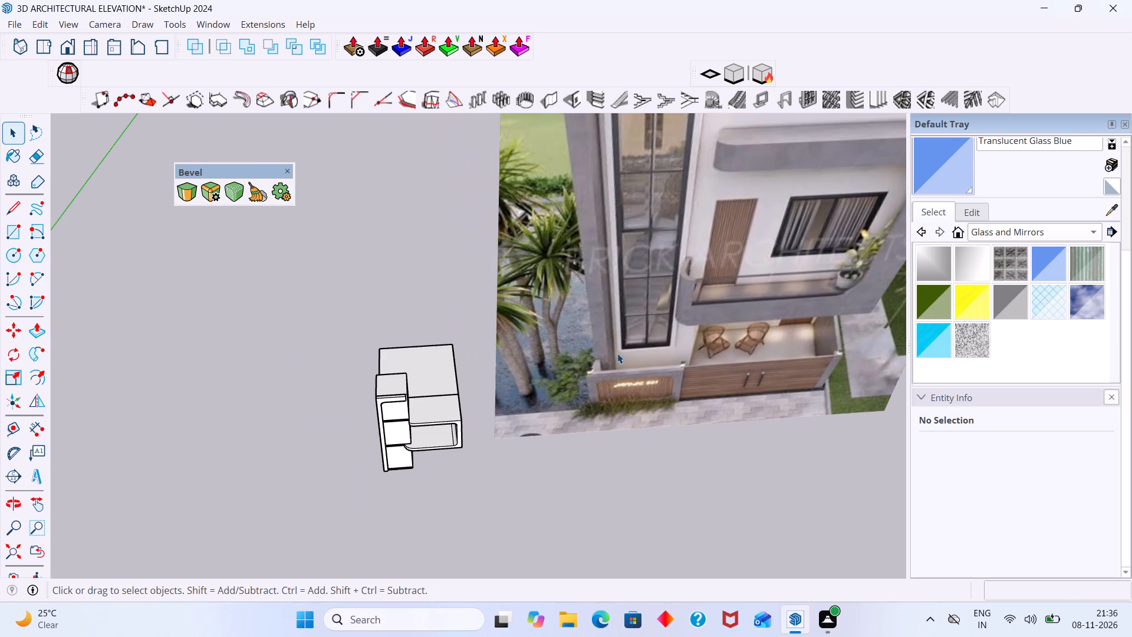
{"action": "scroll", "coordinate": [692, 311], "scroll_direction": "up", "scroll_amount": 6}
{"action": "middle_click_drag", "start_coordinate": [685, 314], "coordinate": [794, 262]}
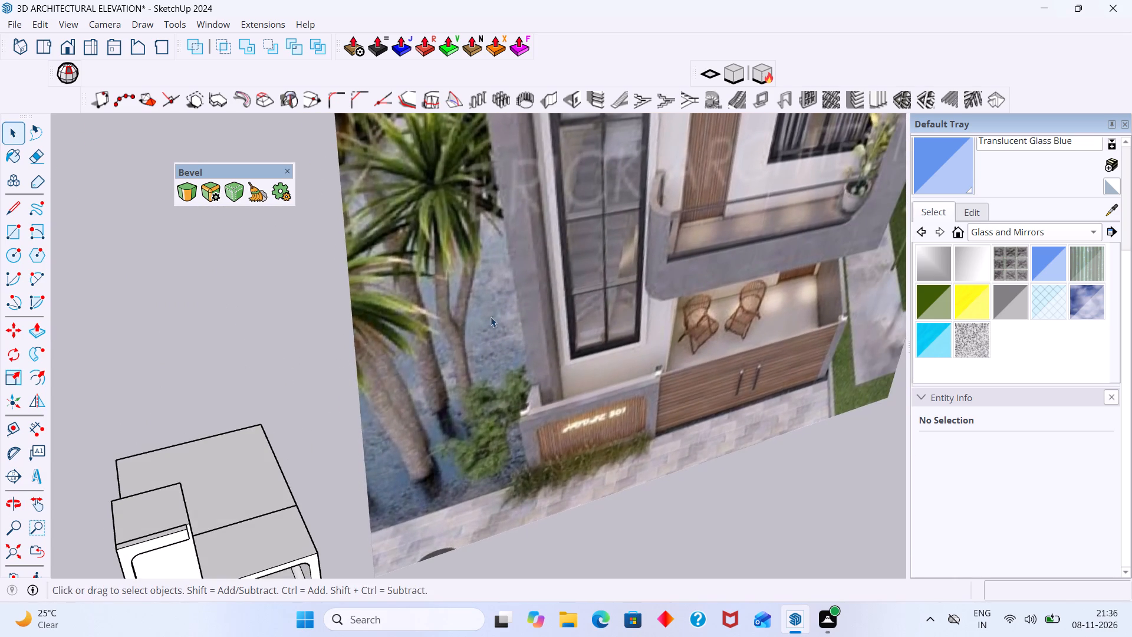
{"action": "scroll", "coordinate": [541, 314], "scroll_direction": "down", "scroll_amount": 5}
{"action": "middle_click_drag", "start_coordinate": [407, 418], "coordinate": [426, 337], "text": "shift"}
{"action": "scroll", "coordinate": [300, 479], "scroll_direction": "up", "scroll_amount": 9}
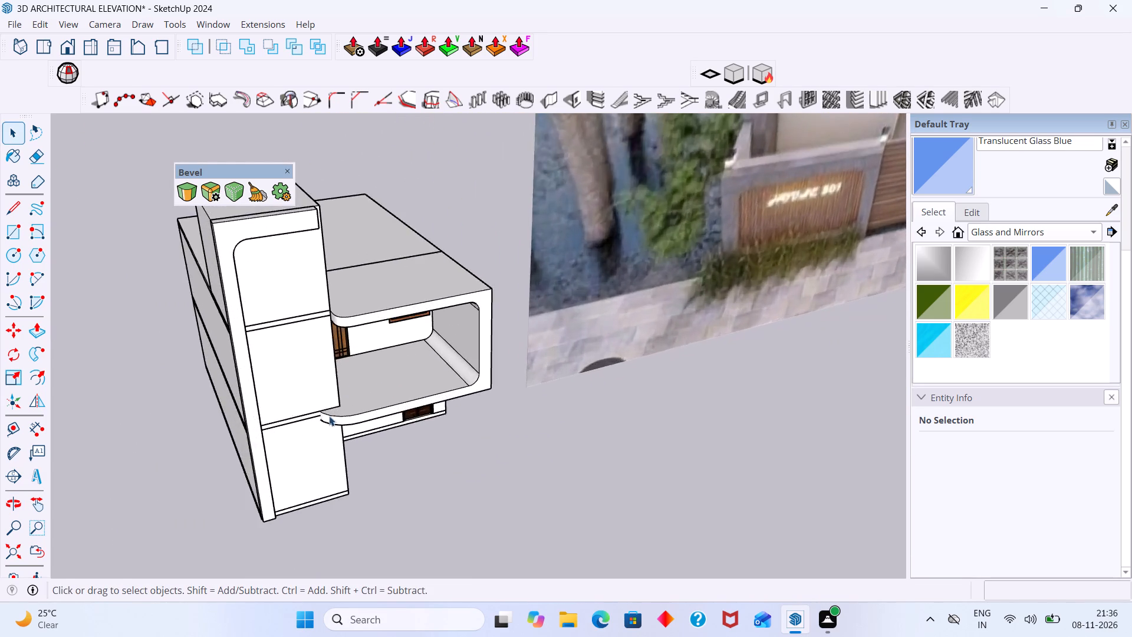
Draw a vertical line about 2' 11" tall from the balcony slab's front edge, where its rounded corner beside the tower begins.
{"action": "scroll", "coordinate": [329, 416], "scroll_direction": "up", "scroll_amount": 5}
{"action": "middle_click_drag", "start_coordinate": [345, 412], "coordinate": [316, 426]}
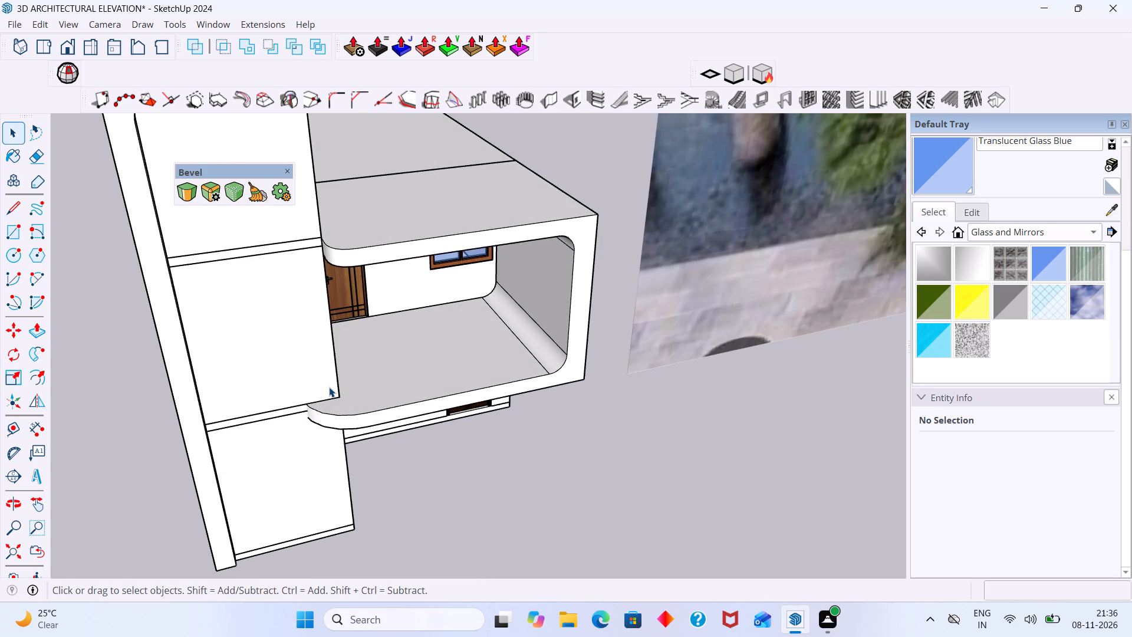
{"action": "key", "text": "l"}
{"action": "scroll", "coordinate": [356, 412], "scroll_direction": "up", "scroll_amount": 3}
{"action": "middle_click", "coordinate": [356, 410]}
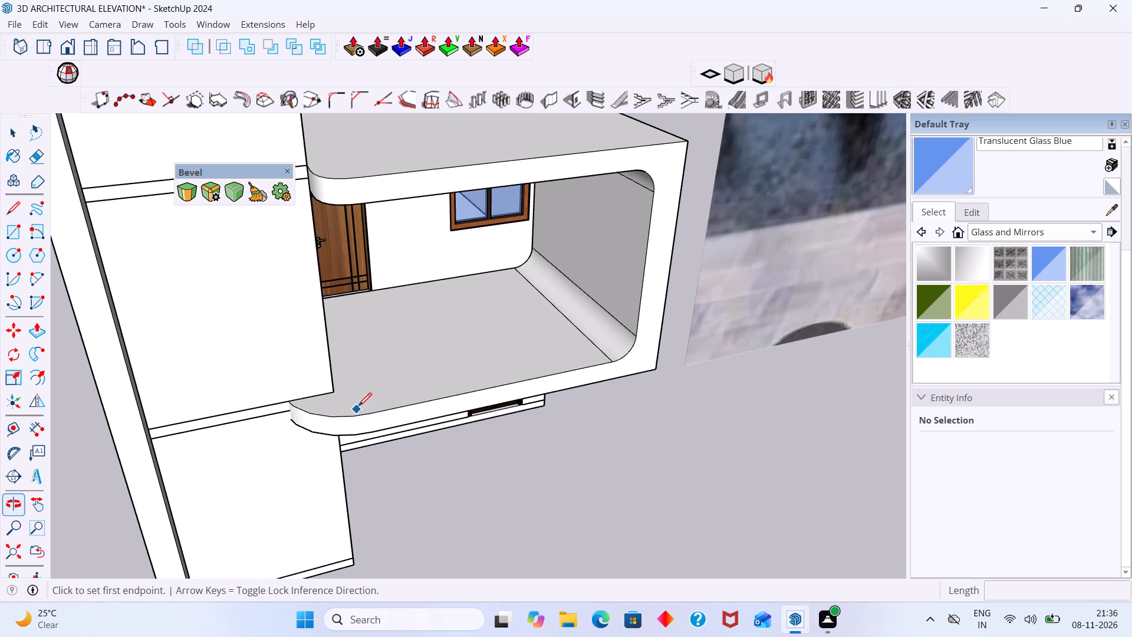
{"action": "scroll", "coordinate": [360, 408], "scroll_direction": "down", "scroll_amount": 13}
{"action": "middle_click_drag", "start_coordinate": [373, 392], "coordinate": [199, 570], "text": "shift"}
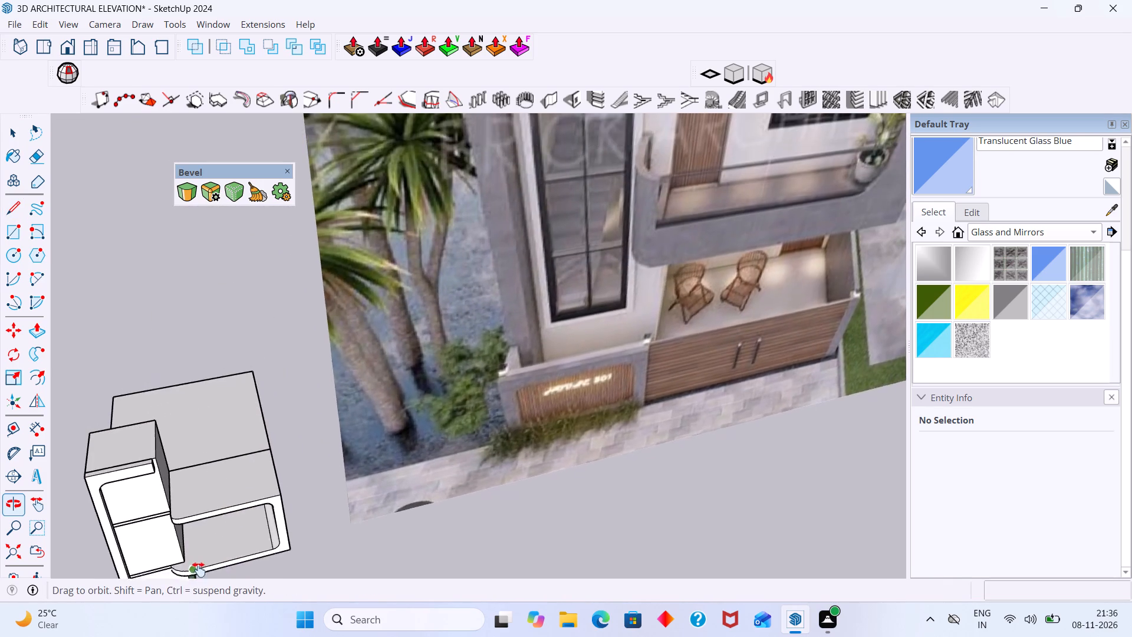
{"action": "middle_click_drag", "start_coordinate": [199, 570], "coordinate": [272, 510], "text": "shift"}
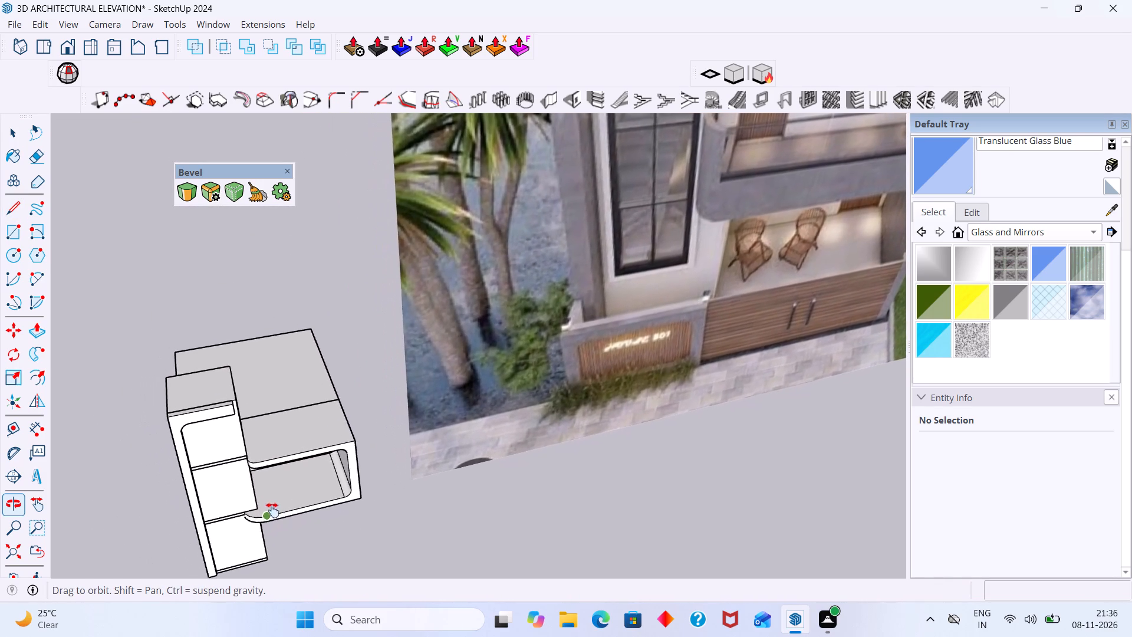
{"action": "middle_click_drag", "start_coordinate": [272, 510], "coordinate": [278, 509], "text": "shift"}
{"action": "scroll", "coordinate": [278, 509], "scroll_direction": "up", "scroll_amount": 7}
{"action": "left_click", "coordinate": [264, 520]}
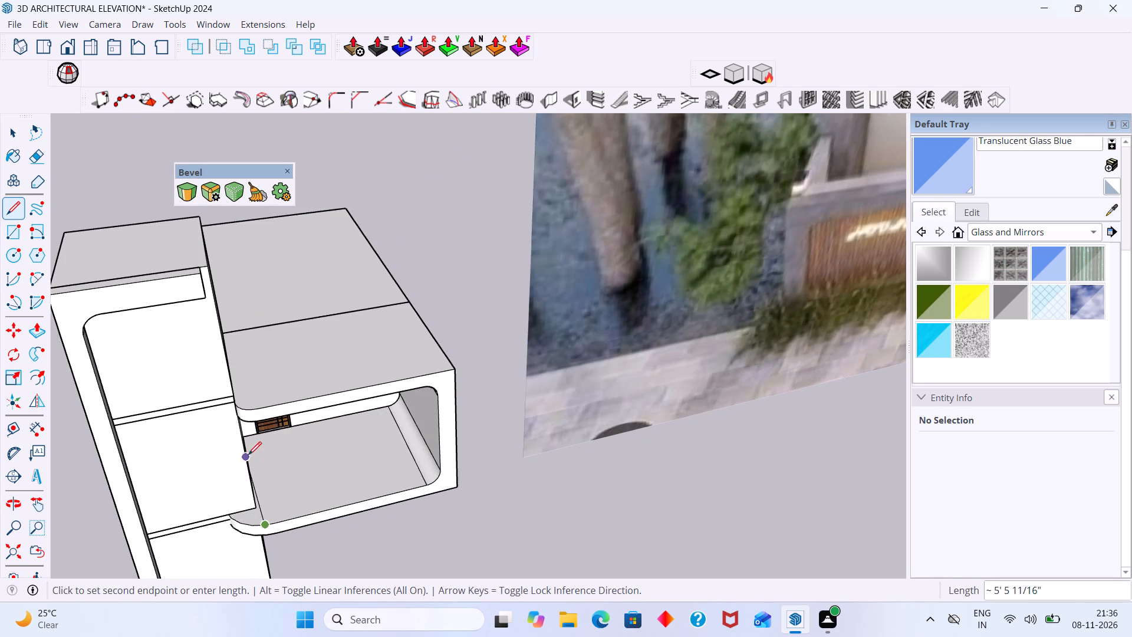
{"action": "scroll", "coordinate": [261, 451], "scroll_direction": "up", "scroll_amount": 3}
{"action": "middle_click_drag", "start_coordinate": [259, 451], "coordinate": [254, 351]}
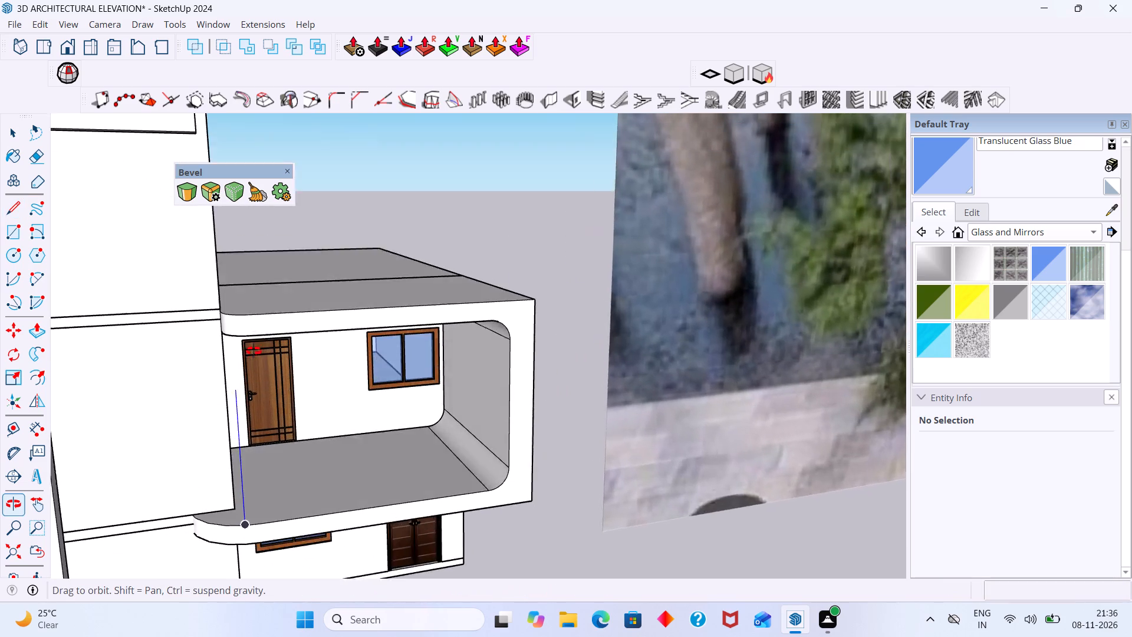
{"action": "middle_click_drag", "start_coordinate": [254, 351], "coordinate": [254, 340]}
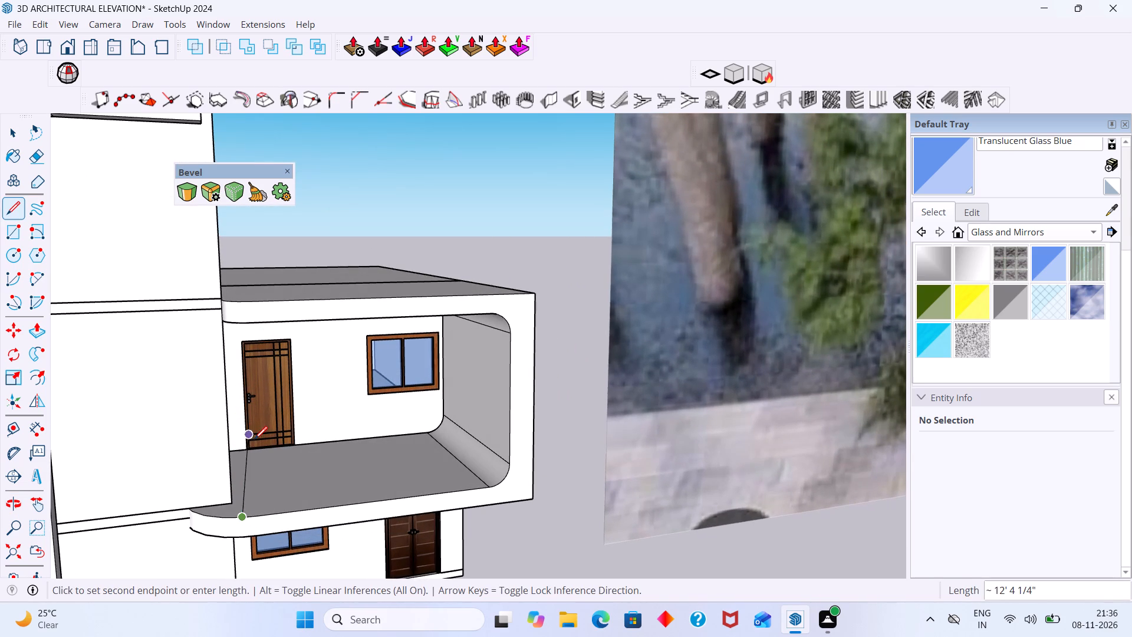
{"action": "key", "text": "Up"}
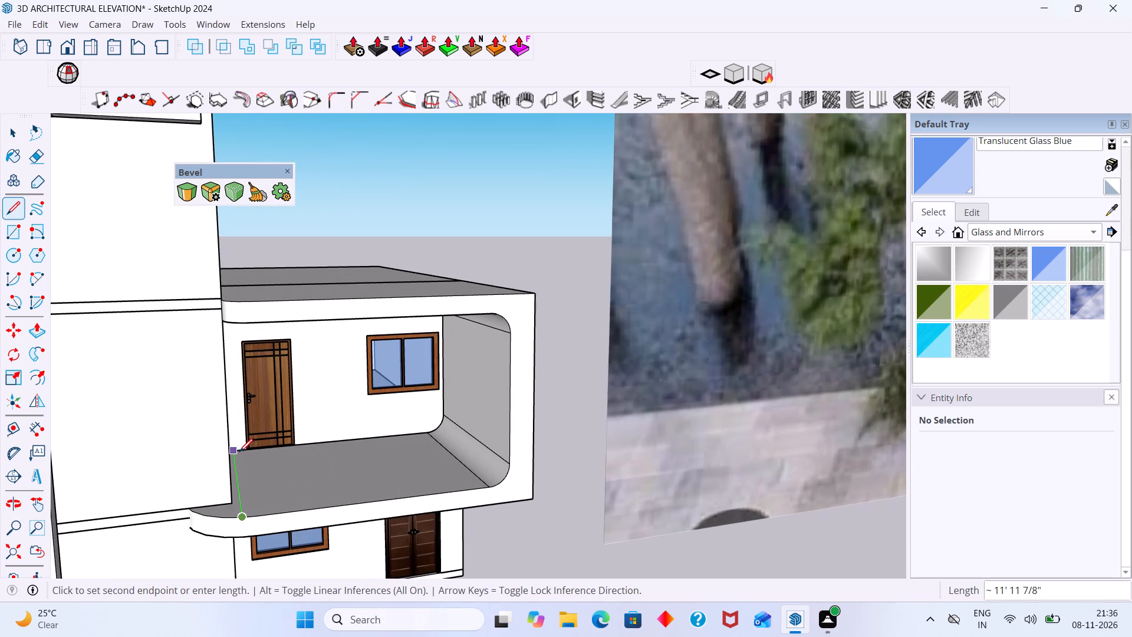
{"action": "scroll", "coordinate": [242, 450], "scroll_direction": "up", "scroll_amount": 3}
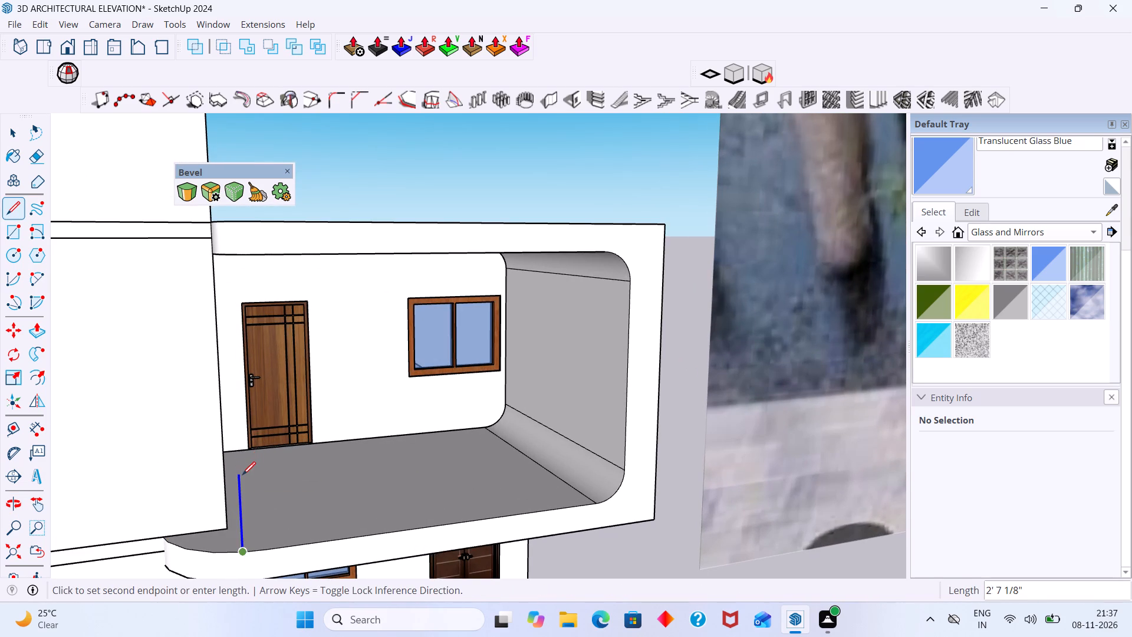
{"action": "left_click", "coordinate": [242, 464]}
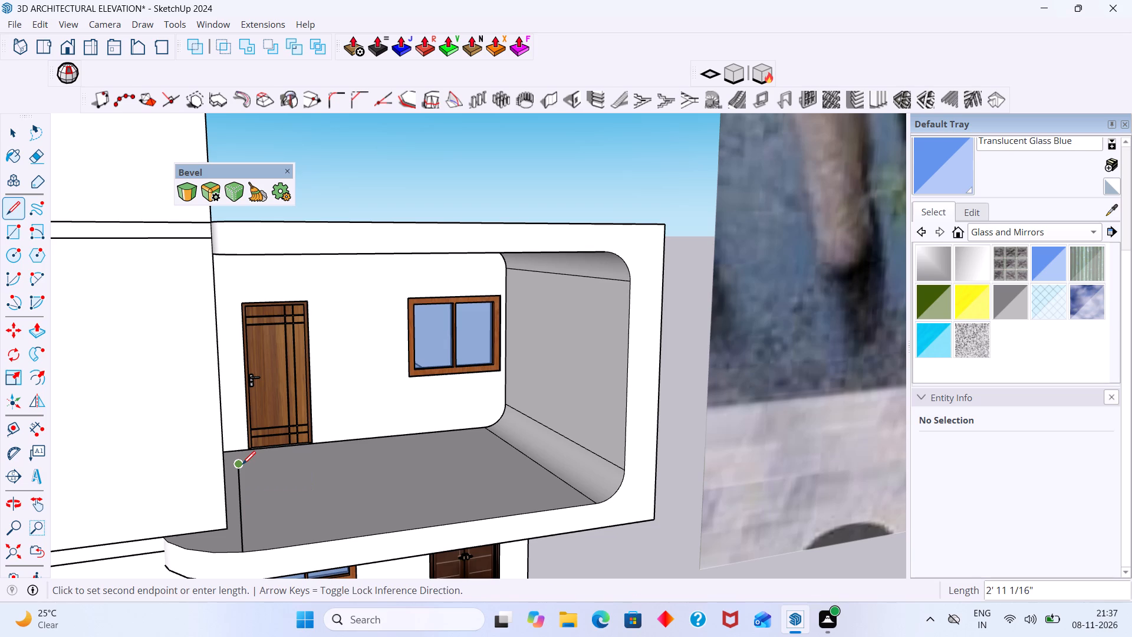
Complete an upright rectangular face from that vertical line, running about 2' 2" back along the green axis and down to the balcony floor.
{"action": "middle_click_drag", "start_coordinate": [243, 465], "coordinate": [41, 494]}
{"action": "scroll", "coordinate": [196, 415], "scroll_direction": "up", "scroll_amount": 2}
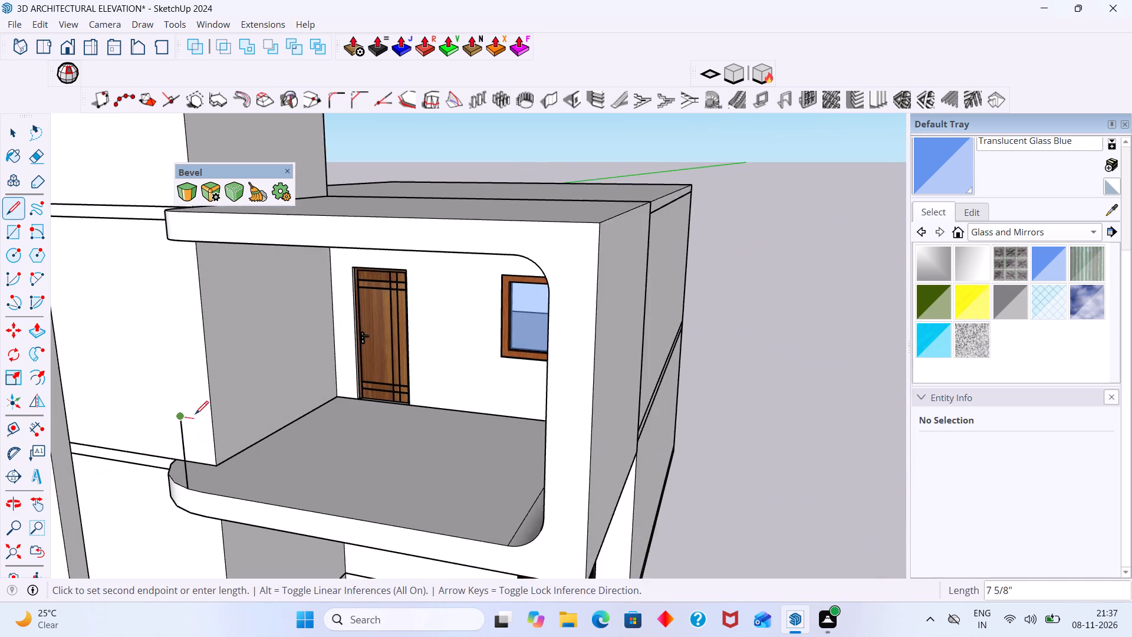
{"action": "scroll", "coordinate": [195, 414], "scroll_direction": "up", "scroll_amount": 4}
{"action": "middle_click_drag", "start_coordinate": [202, 376], "coordinate": [117, 409]}
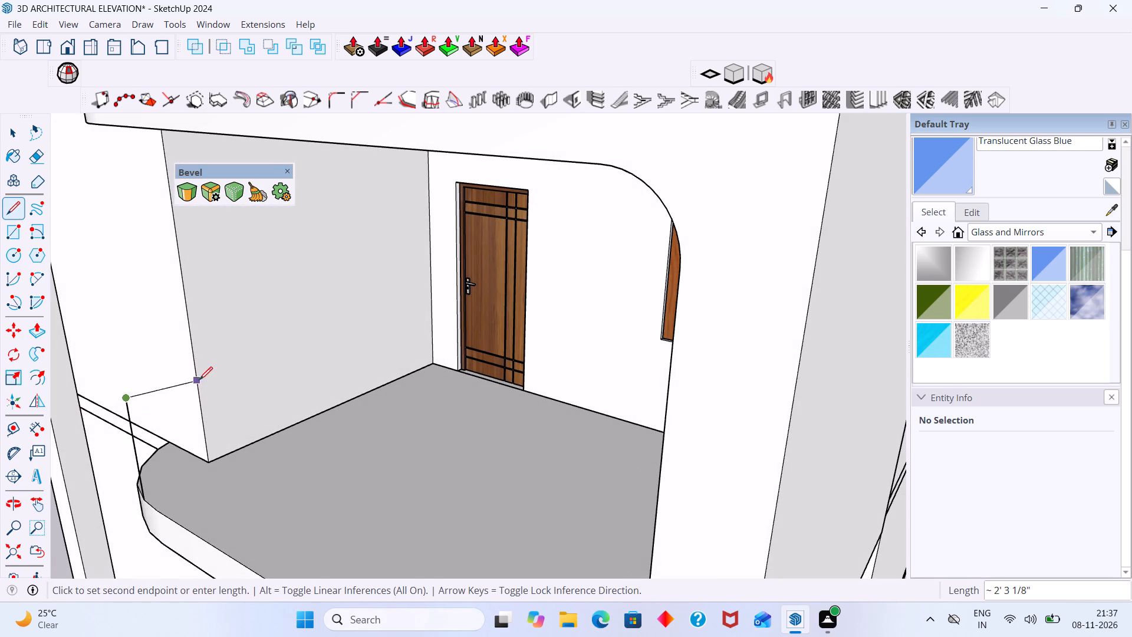
{"action": "scroll", "coordinate": [198, 374], "scroll_direction": "up", "scroll_amount": 2}
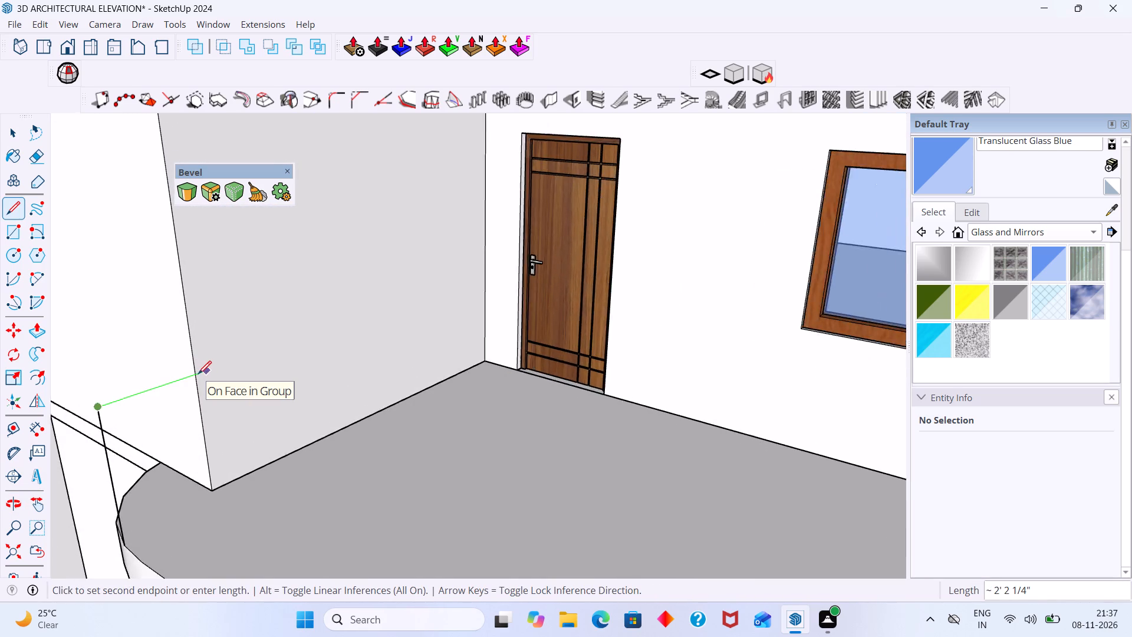
{"action": "scroll", "coordinate": [198, 374], "scroll_direction": "up", "scroll_amount": 3}
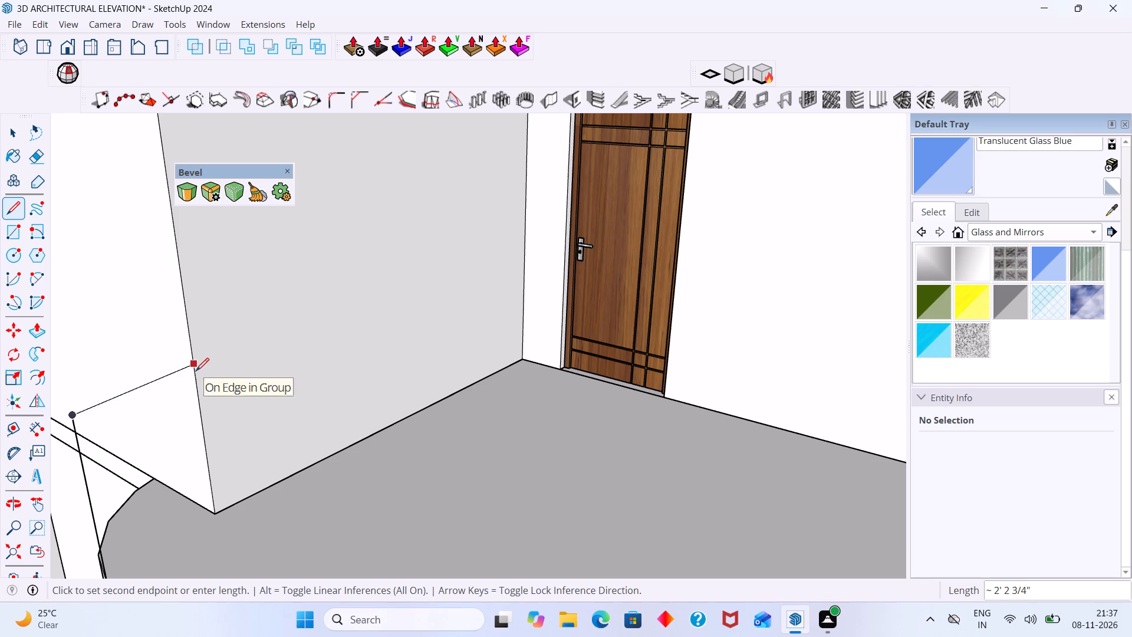
{"action": "key", "text": "Left"}
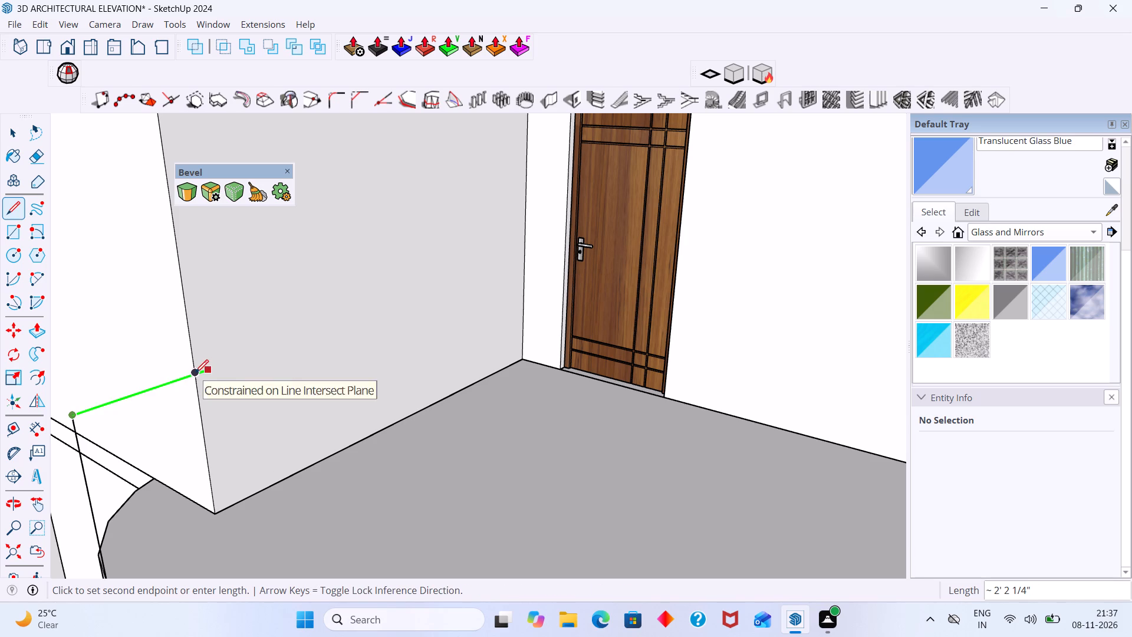
{"action": "left_click", "coordinate": [195, 373]}
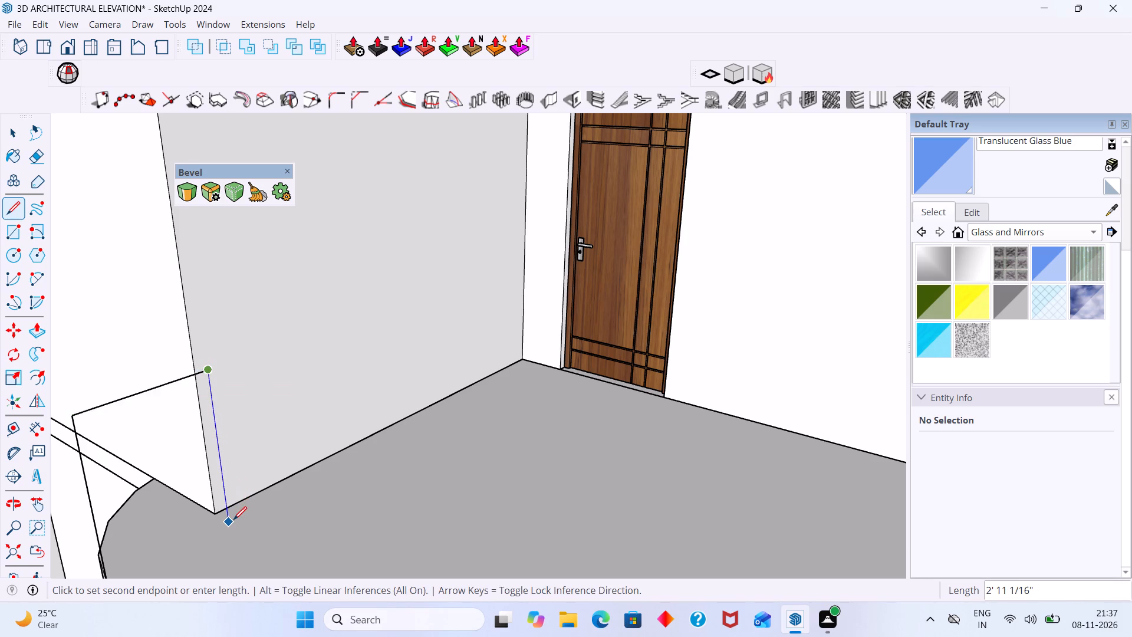
{"action": "key", "text": "Up"}
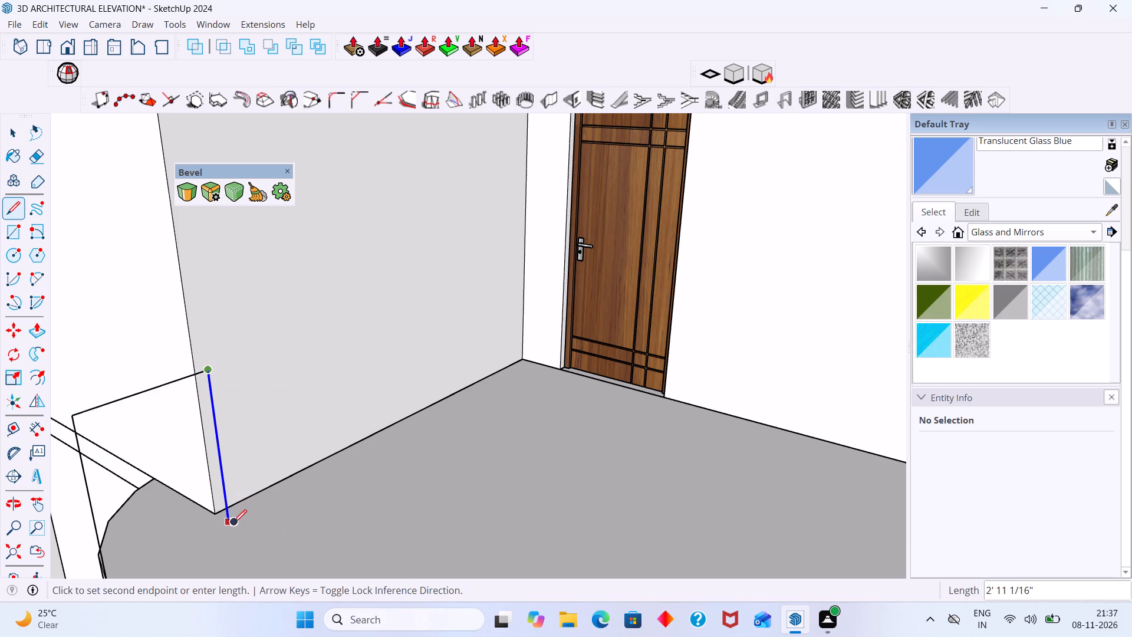
{"action": "scroll", "coordinate": [228, 530], "scroll_direction": "down", "scroll_amount": 5}
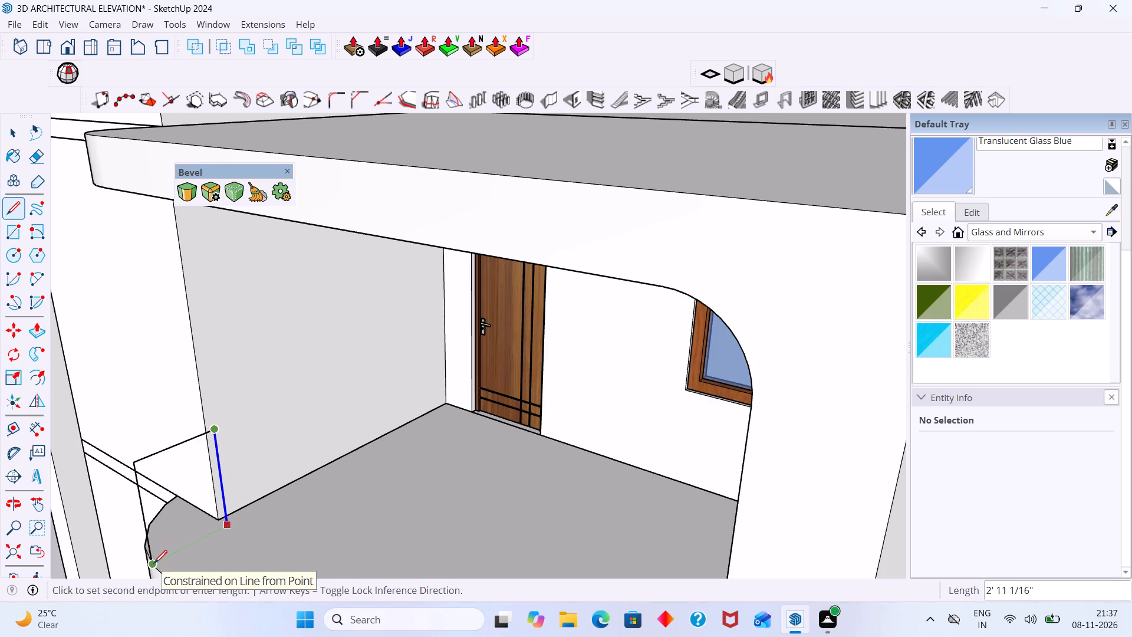
{"action": "left_click", "coordinate": [154, 563]}
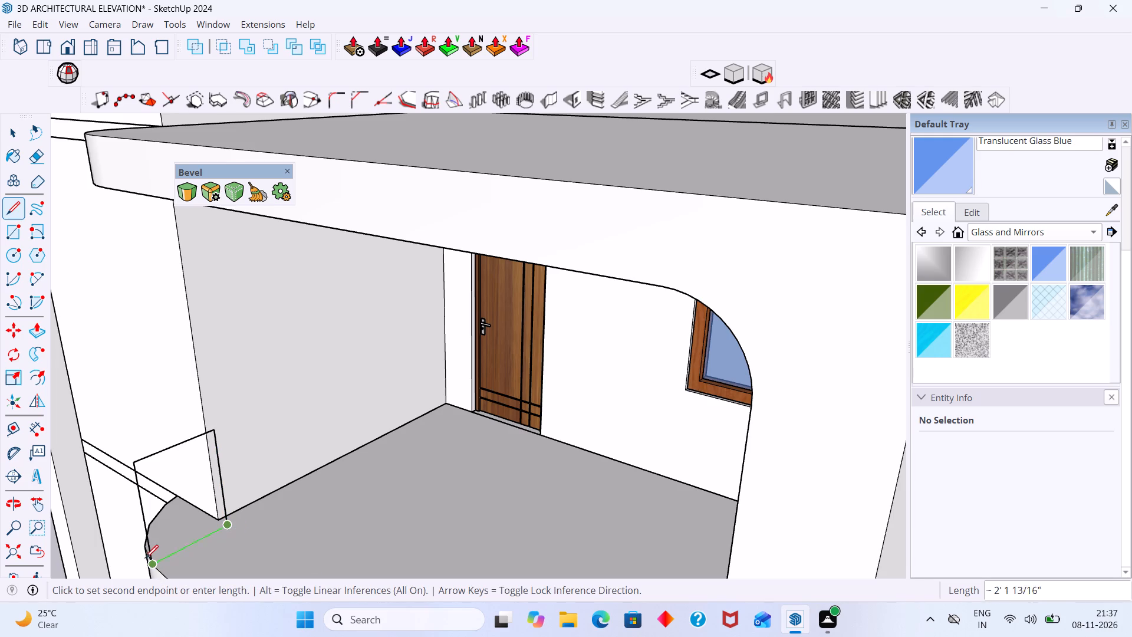
{"action": "left_click", "coordinate": [151, 561]}
{"action": "key", "text": "space"}
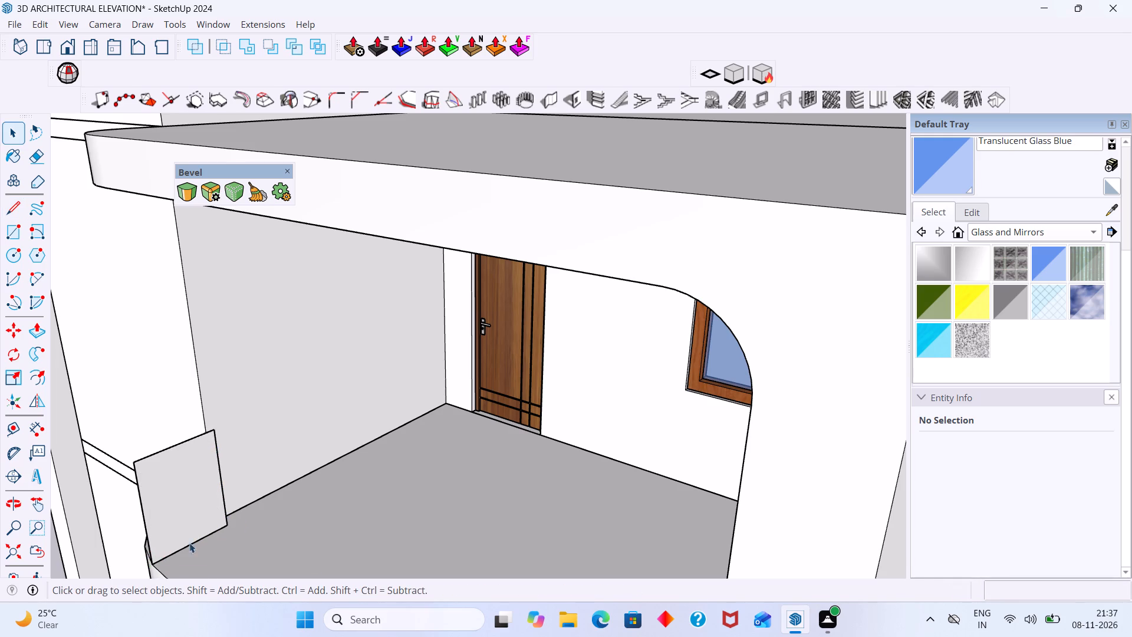
Push/Pull the upright face about 8 9/16" away from the tower to form a short parapet block on the balcony slab.
{"action": "scroll", "coordinate": [197, 536], "scroll_direction": "down", "scroll_amount": 15}
{"action": "middle_click_drag", "start_coordinate": [258, 508], "coordinate": [456, 530]}
{"action": "scroll", "coordinate": [446, 496], "scroll_direction": "down", "scroll_amount": 9}
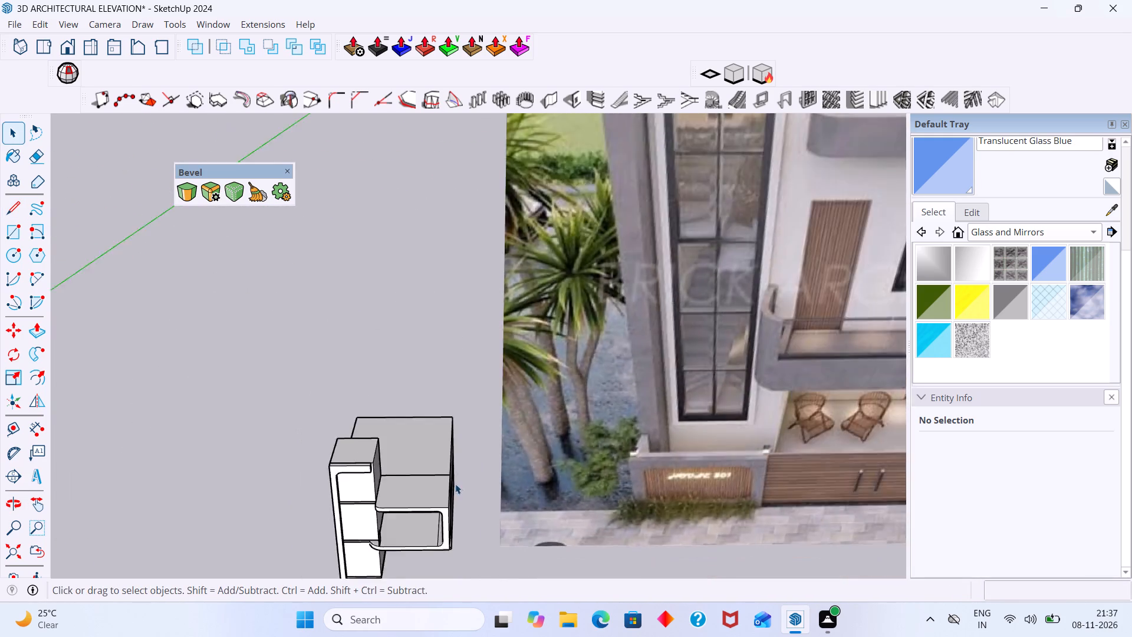
{"action": "scroll", "coordinate": [455, 484], "scroll_direction": "down", "scroll_amount": 7}
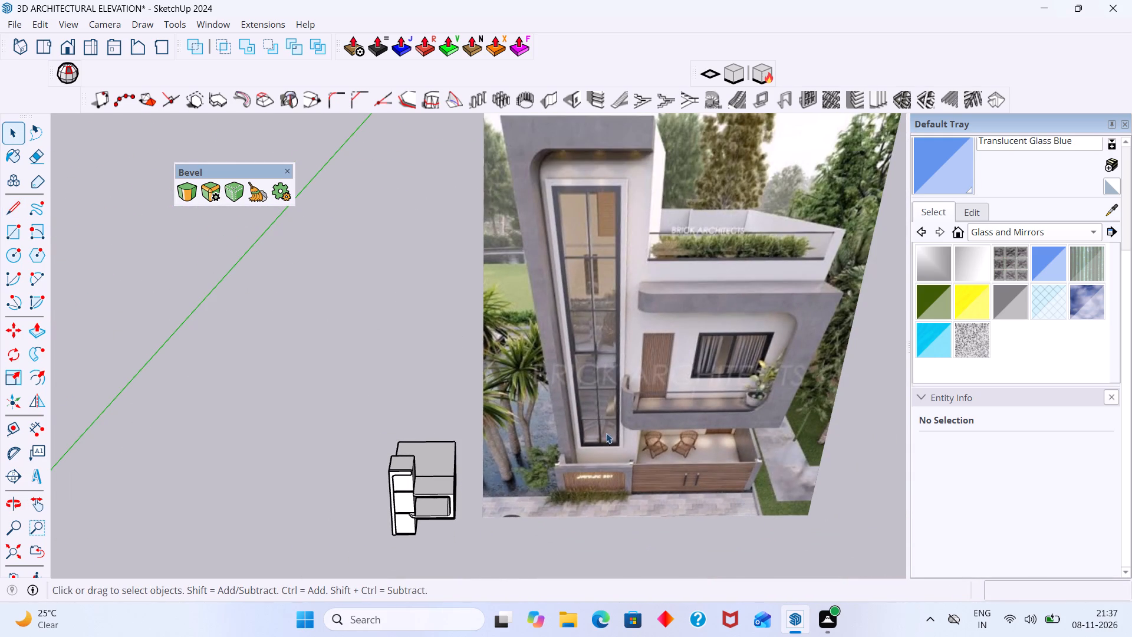
{"action": "scroll", "coordinate": [558, 449], "scroll_direction": "up", "scroll_amount": 6}
{"action": "middle_click_drag", "start_coordinate": [486, 457], "coordinate": [419, 434]}
{"action": "scroll", "coordinate": [303, 537], "scroll_direction": "up", "scroll_amount": 9}
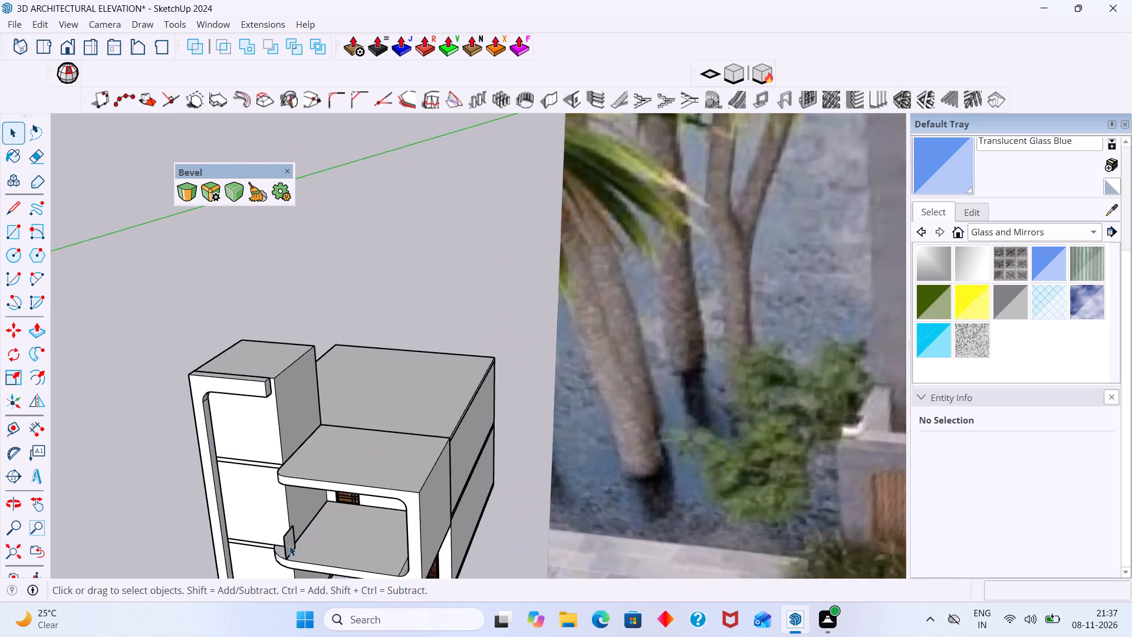
{"action": "scroll", "coordinate": [289, 546], "scroll_direction": "up", "scroll_amount": 13}
{"action": "left_click", "coordinate": [278, 528]}
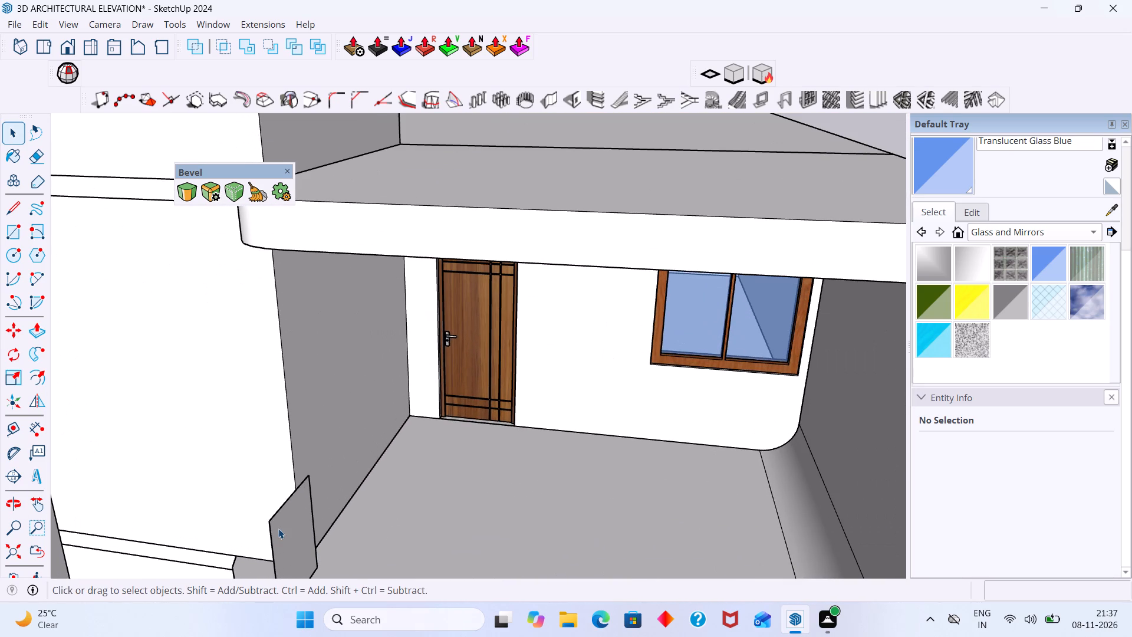
{"action": "key", "text": "p"}
{"action": "left_click", "coordinate": [278, 528]}
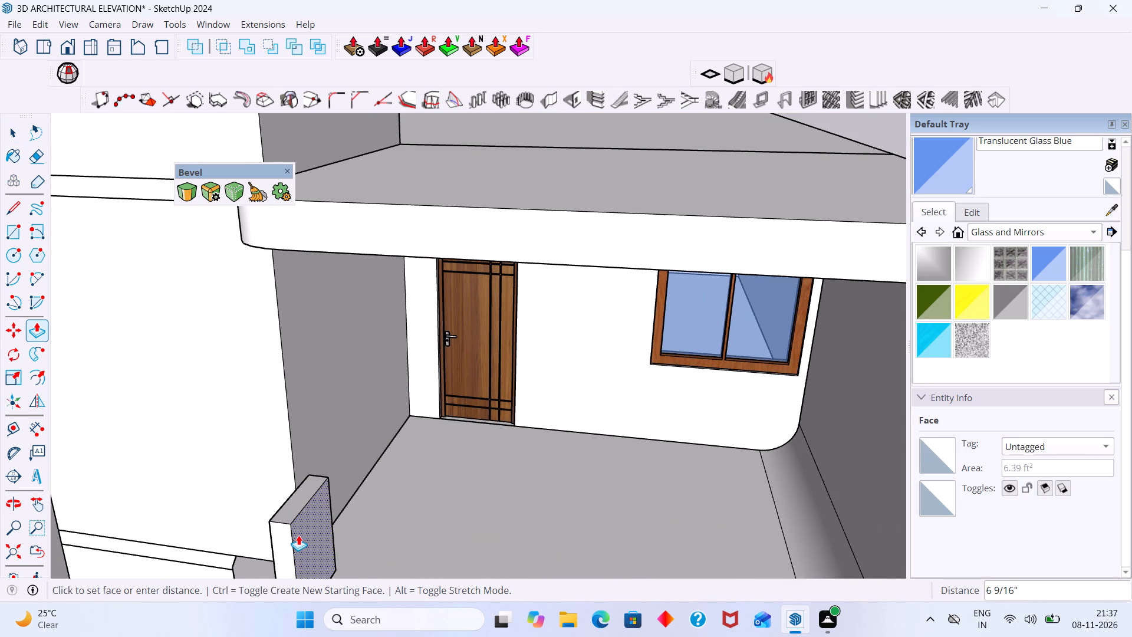
{"action": "scroll", "coordinate": [296, 534], "scroll_direction": "down", "scroll_amount": 4}
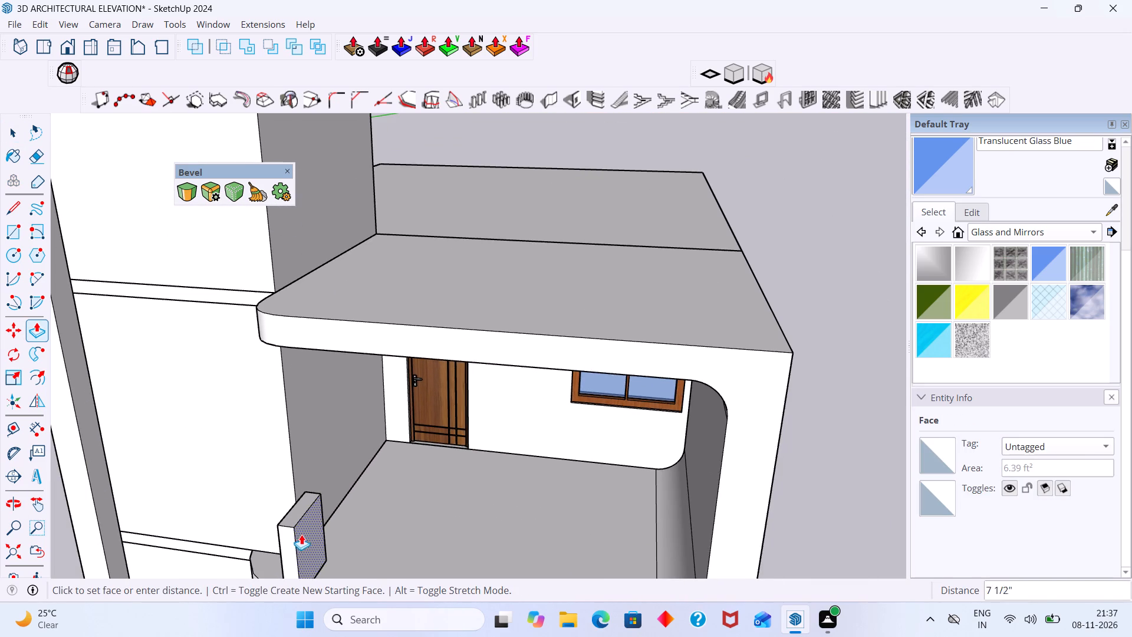
{"action": "middle_click_drag", "start_coordinate": [301, 534], "coordinate": [349, 405], "text": "shift"}
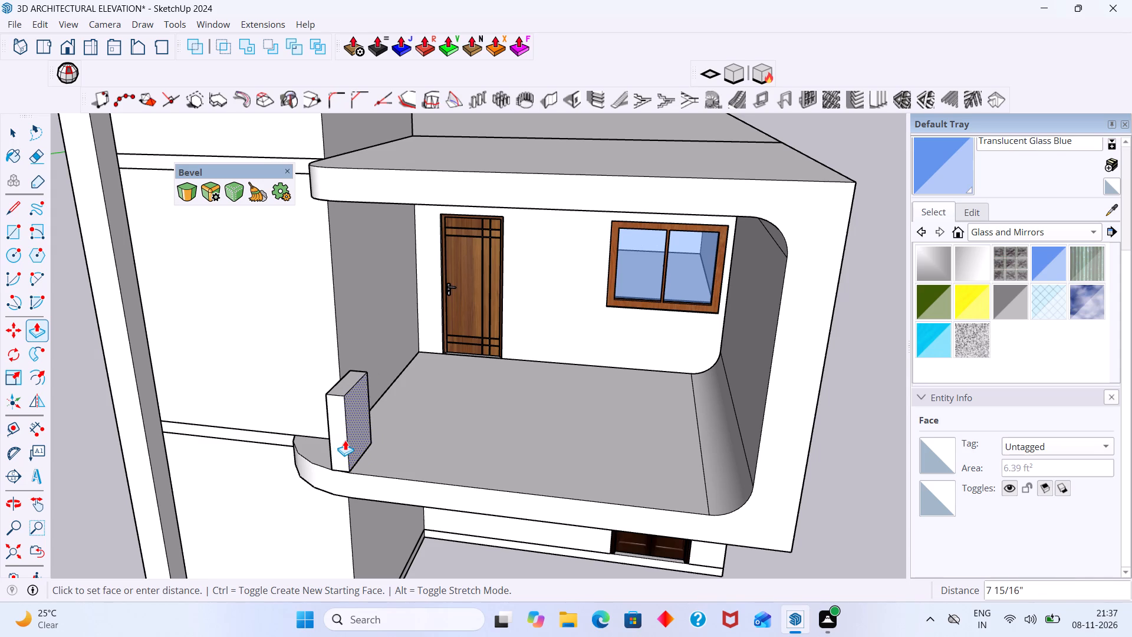
{"action": "left_click", "coordinate": [345, 441]}
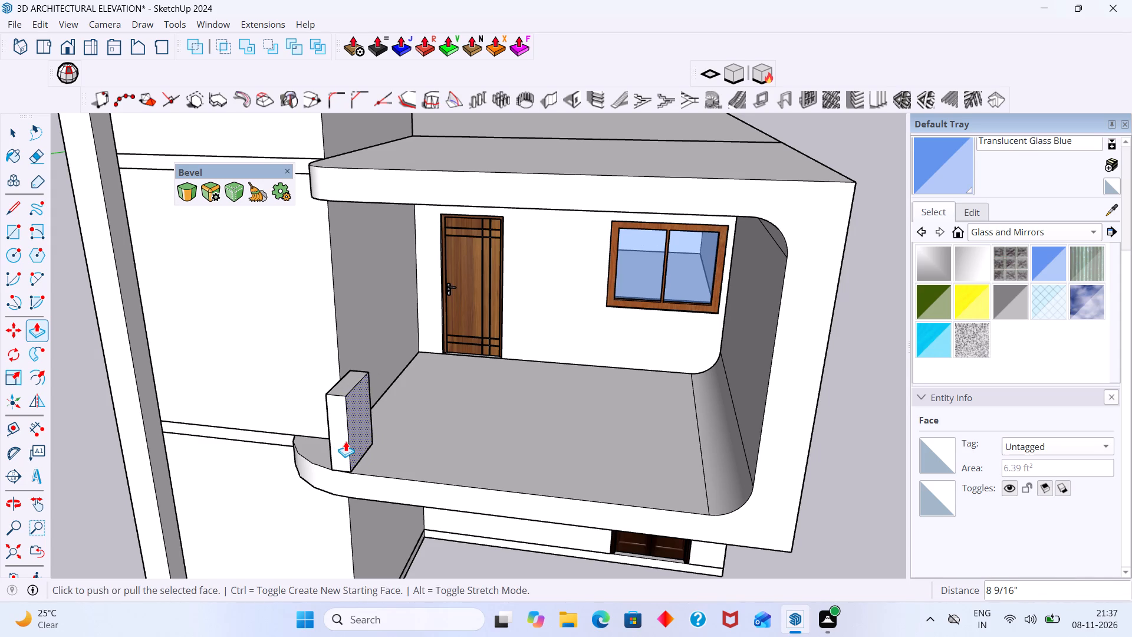
{"action": "key", "text": "space"}
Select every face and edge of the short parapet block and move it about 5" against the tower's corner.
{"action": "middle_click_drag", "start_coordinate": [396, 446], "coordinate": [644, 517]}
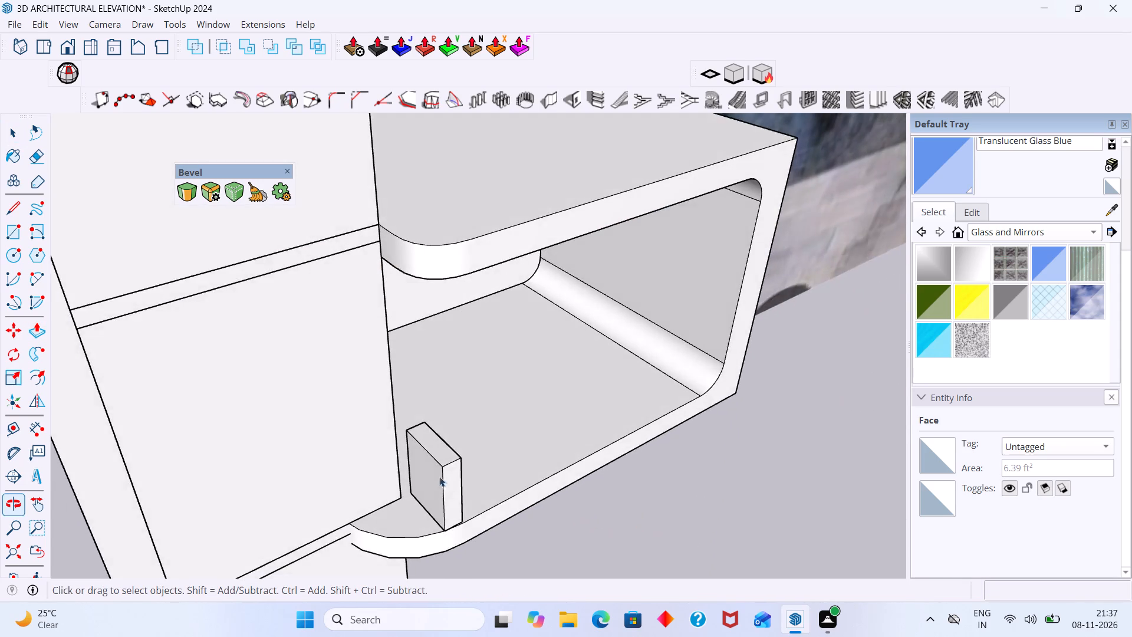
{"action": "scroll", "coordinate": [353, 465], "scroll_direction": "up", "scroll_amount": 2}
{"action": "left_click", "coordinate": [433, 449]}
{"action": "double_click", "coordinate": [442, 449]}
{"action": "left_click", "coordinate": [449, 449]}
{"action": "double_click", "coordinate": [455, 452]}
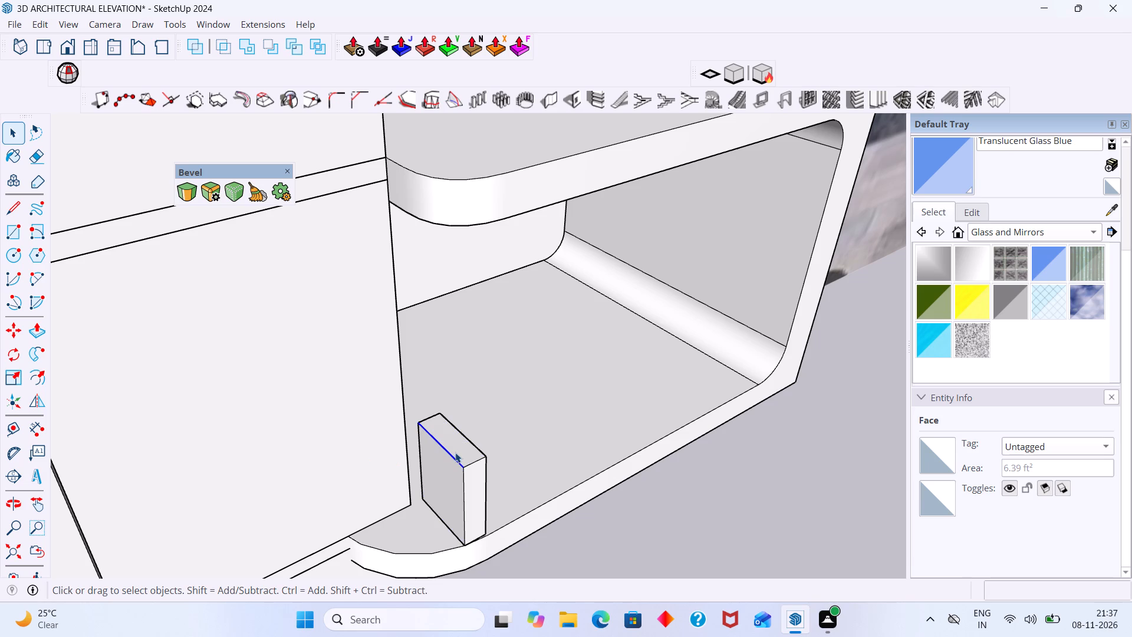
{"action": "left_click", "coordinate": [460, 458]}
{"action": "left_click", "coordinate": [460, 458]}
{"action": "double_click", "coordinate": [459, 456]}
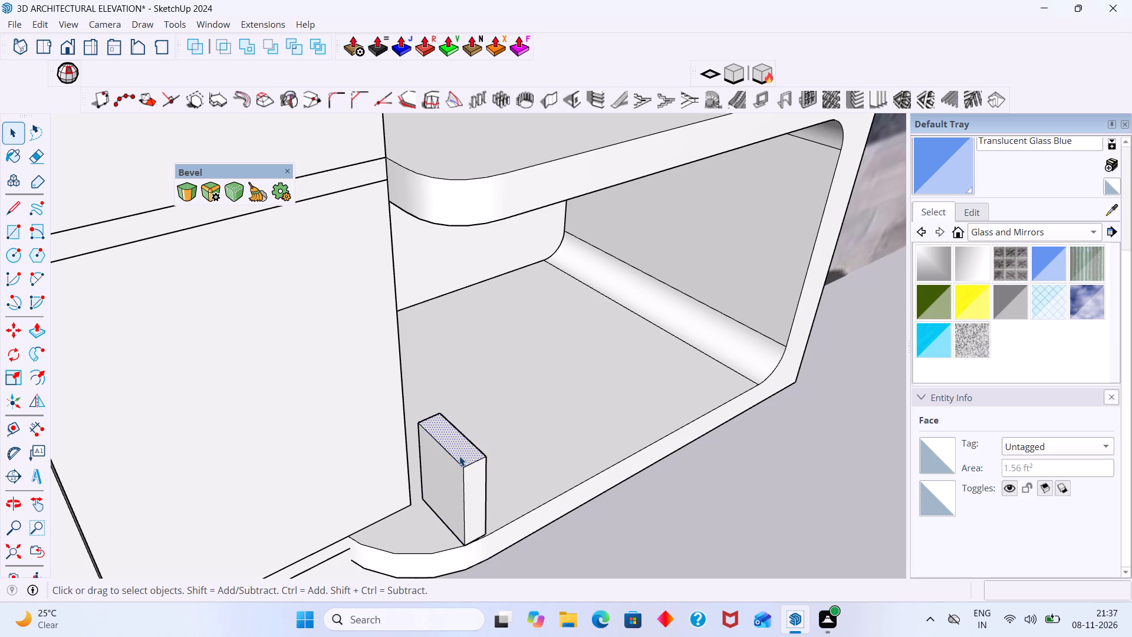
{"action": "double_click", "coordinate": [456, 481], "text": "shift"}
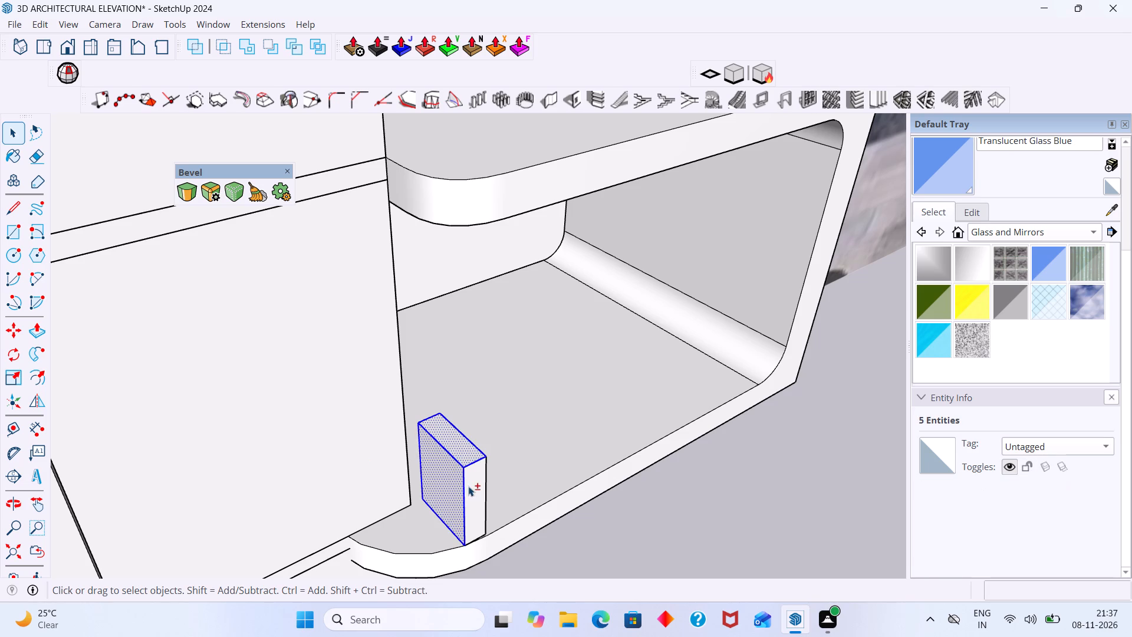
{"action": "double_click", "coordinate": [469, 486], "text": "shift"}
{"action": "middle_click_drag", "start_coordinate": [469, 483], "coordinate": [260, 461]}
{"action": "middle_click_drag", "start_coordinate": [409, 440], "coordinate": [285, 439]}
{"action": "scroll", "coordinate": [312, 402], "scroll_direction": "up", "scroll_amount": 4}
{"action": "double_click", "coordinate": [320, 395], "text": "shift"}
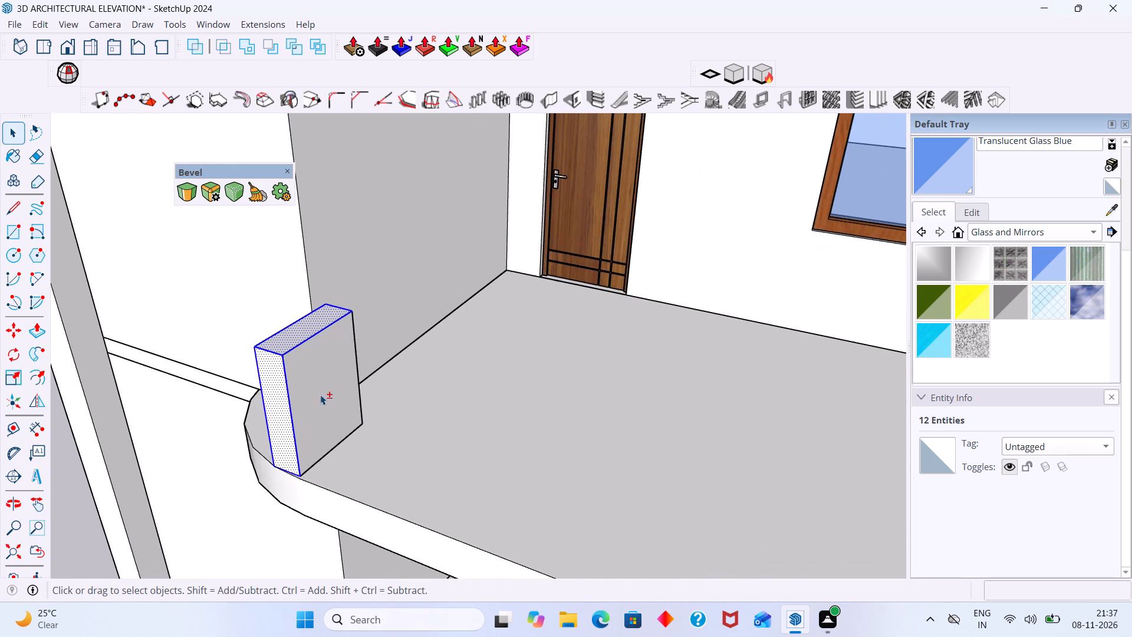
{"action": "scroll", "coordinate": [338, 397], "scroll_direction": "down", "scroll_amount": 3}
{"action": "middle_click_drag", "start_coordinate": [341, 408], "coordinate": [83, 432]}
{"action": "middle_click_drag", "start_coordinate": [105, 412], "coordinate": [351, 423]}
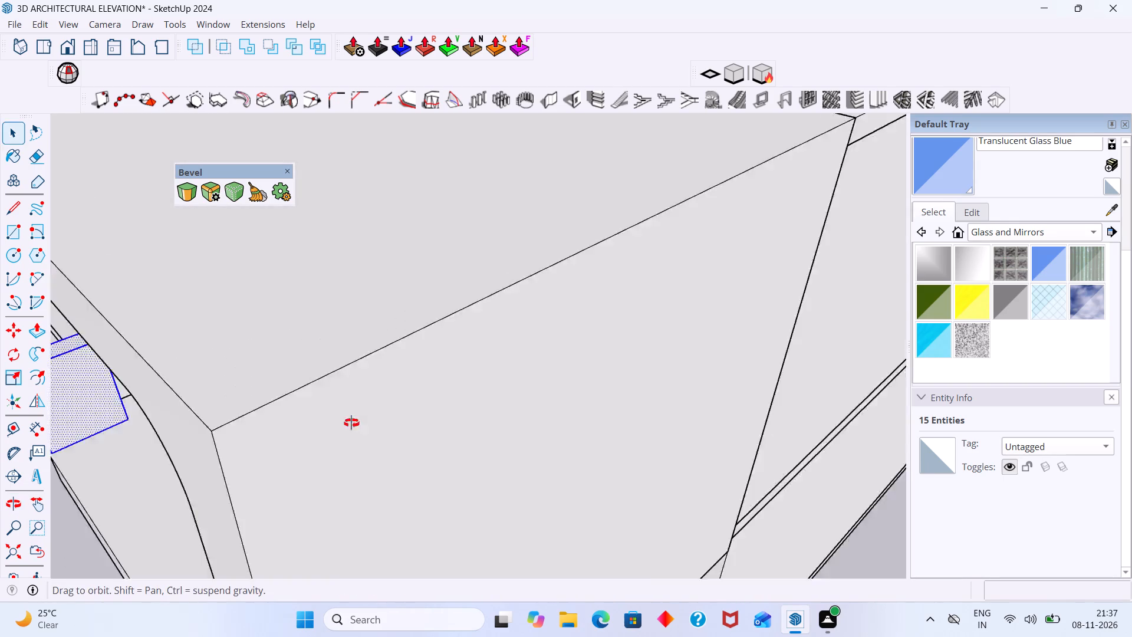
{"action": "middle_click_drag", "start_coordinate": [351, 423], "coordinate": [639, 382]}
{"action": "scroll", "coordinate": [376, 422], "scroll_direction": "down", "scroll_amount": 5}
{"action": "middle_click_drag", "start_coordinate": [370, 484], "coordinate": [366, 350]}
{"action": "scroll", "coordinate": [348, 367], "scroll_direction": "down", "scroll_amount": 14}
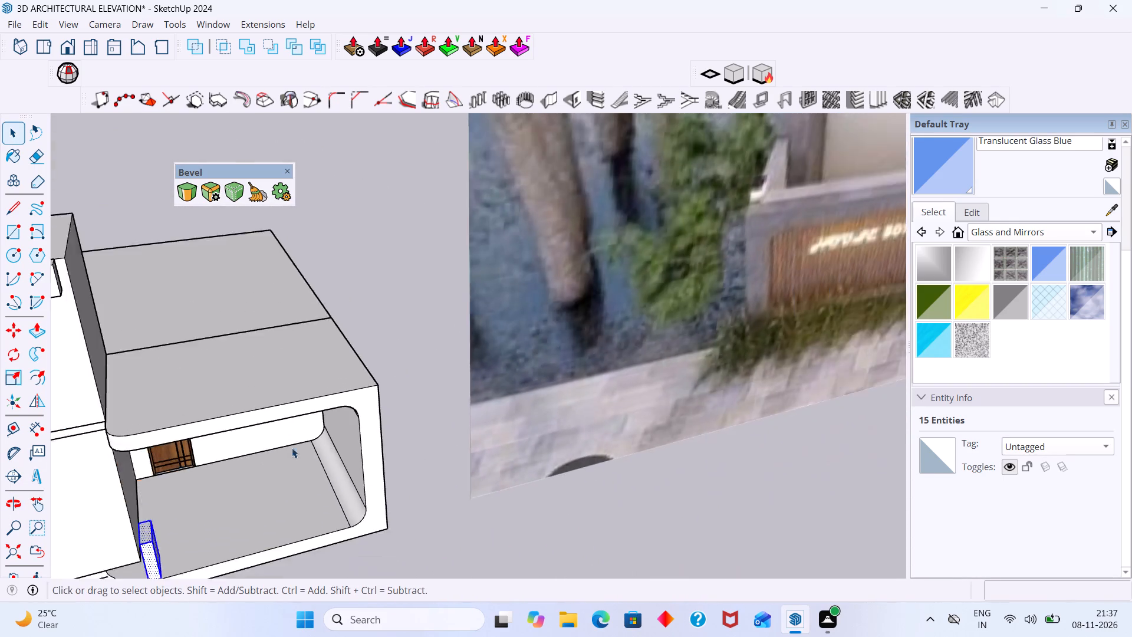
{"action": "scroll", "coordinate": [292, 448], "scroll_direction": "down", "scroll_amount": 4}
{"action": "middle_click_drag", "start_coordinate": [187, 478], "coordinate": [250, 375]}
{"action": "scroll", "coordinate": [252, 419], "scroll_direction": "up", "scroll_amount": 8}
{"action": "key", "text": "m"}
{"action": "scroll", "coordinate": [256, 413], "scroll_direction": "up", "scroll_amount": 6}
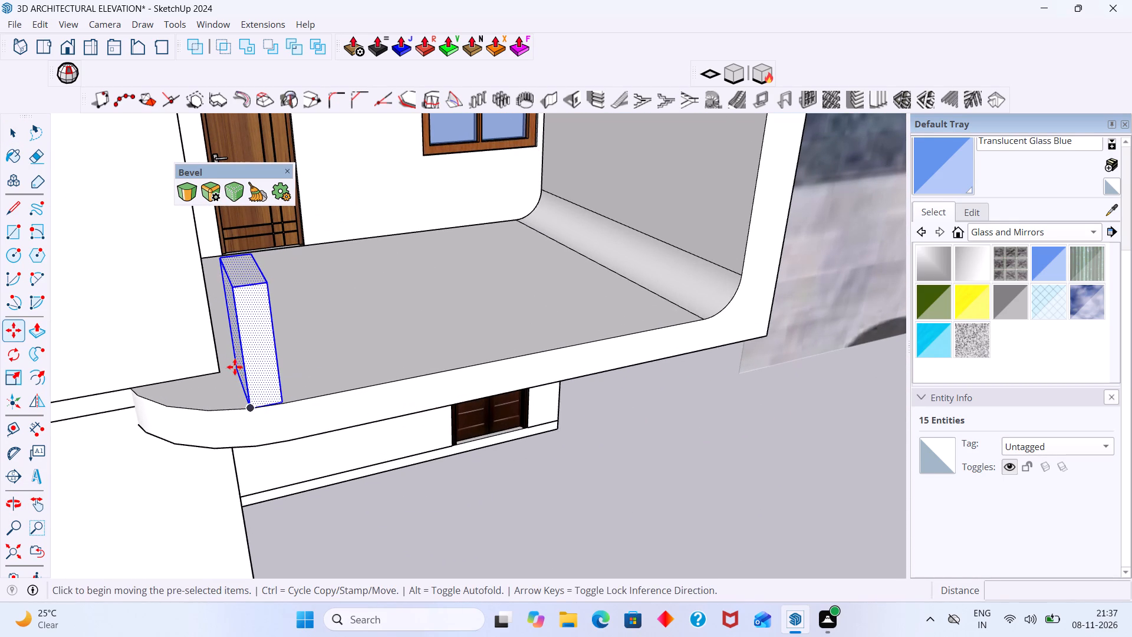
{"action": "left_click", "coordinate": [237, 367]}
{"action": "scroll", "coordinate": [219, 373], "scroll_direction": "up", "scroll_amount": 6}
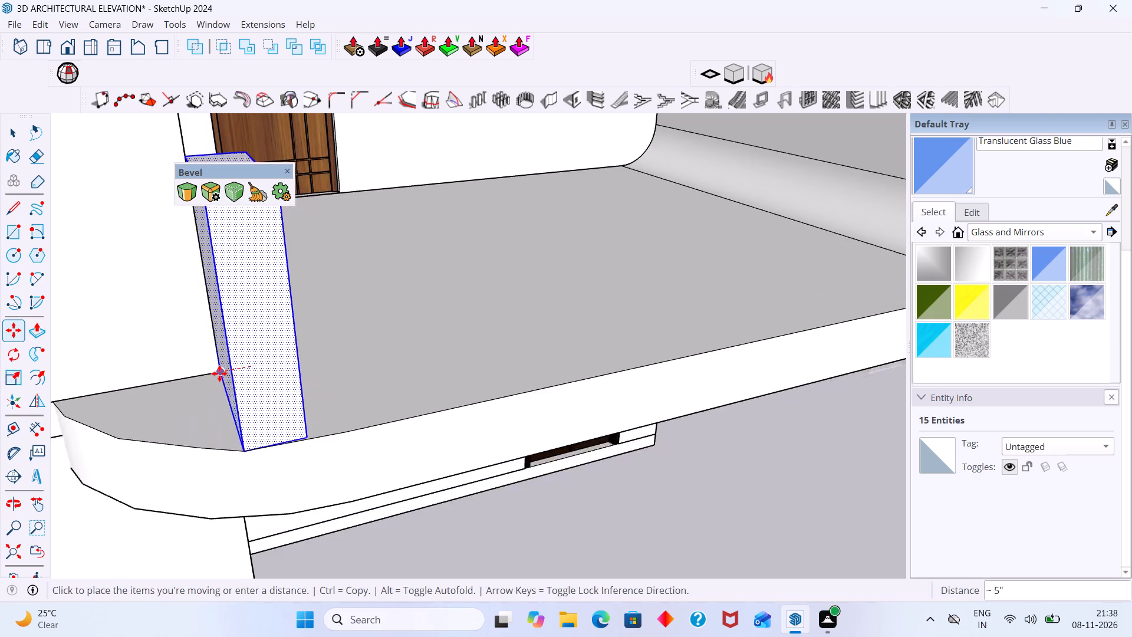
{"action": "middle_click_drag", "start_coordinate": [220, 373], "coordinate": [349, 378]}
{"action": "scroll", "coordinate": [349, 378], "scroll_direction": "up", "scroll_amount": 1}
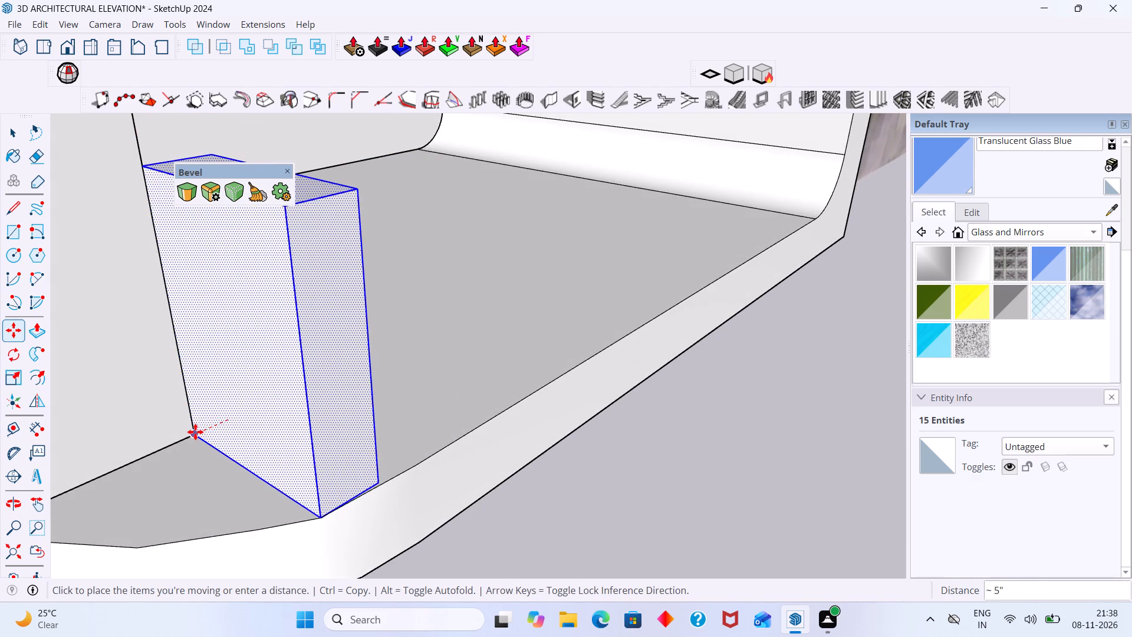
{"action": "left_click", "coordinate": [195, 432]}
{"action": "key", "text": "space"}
Examine the parapet block's position on the balcony slab beside the tower and compare it with the reference image.
{"action": "scroll", "coordinate": [341, 437], "scroll_direction": "down", "scroll_amount": 3}
{"action": "middle_click_drag", "start_coordinate": [387, 471], "coordinate": [208, 475]}
{"action": "scroll", "coordinate": [243, 446], "scroll_direction": "up", "scroll_amount": 3}
{"action": "middle_click_drag", "start_coordinate": [259, 423], "coordinate": [224, 469]}
{"action": "scroll", "coordinate": [246, 408], "scroll_direction": "up", "scroll_amount": 11}
{"action": "scroll", "coordinate": [288, 384], "scroll_direction": "down", "scroll_amount": 5}
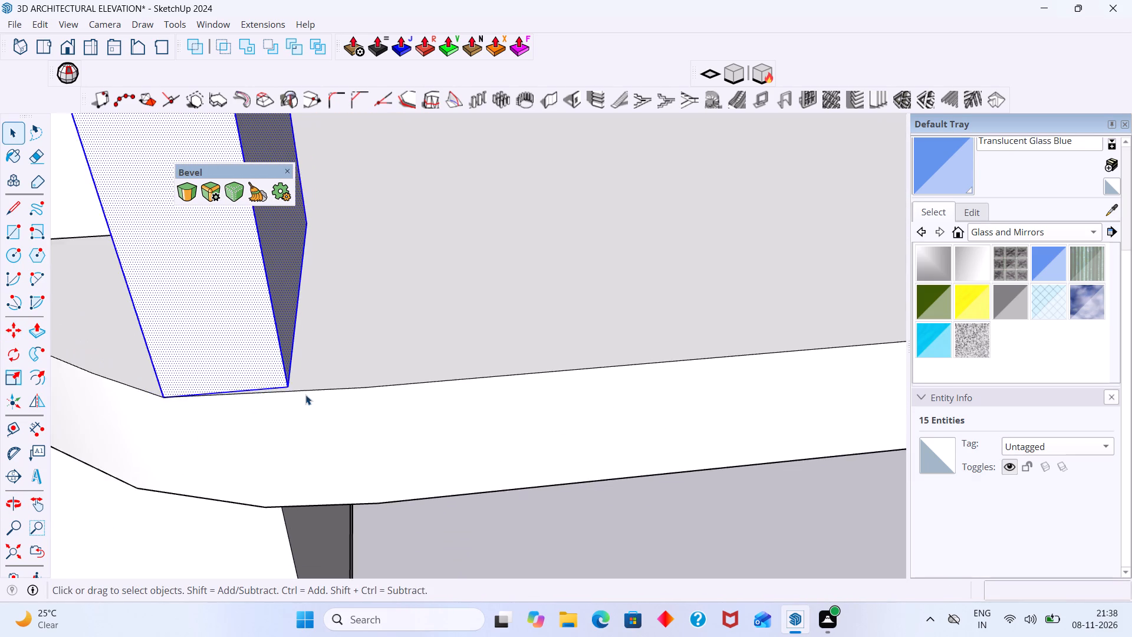
{"action": "scroll", "coordinate": [305, 395], "scroll_direction": "down", "scroll_amount": 20}
{"action": "scroll", "coordinate": [305, 395], "scroll_direction": "down", "scroll_amount": 15}
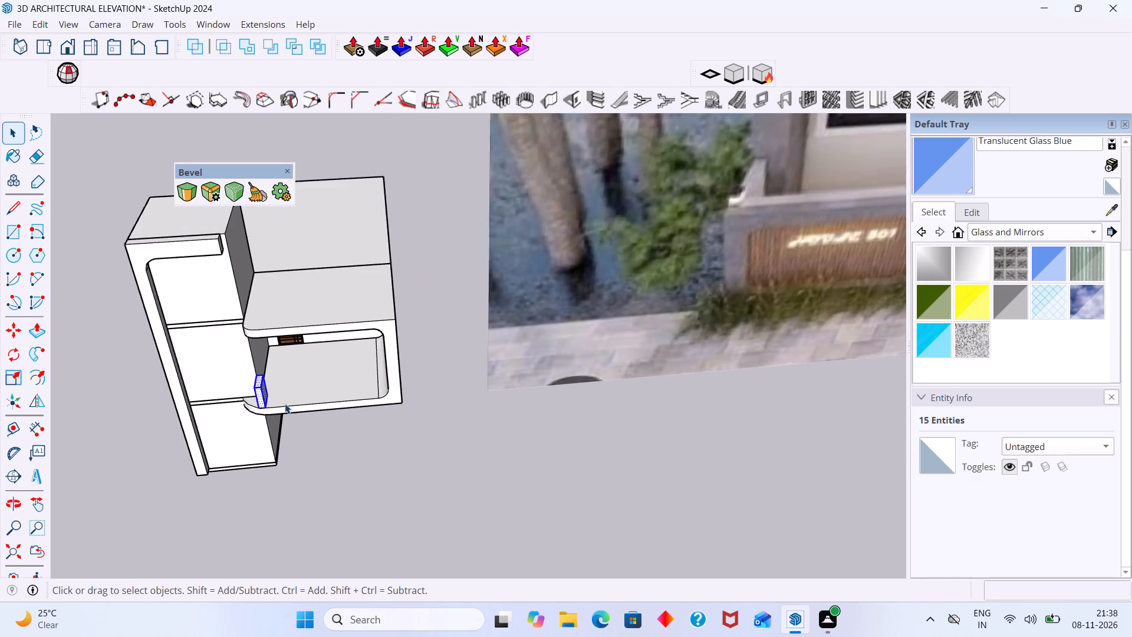
{"action": "scroll", "coordinate": [285, 403], "scroll_direction": "down", "scroll_amount": 11}
{"action": "scroll", "coordinate": [531, 285], "scroll_direction": "up", "scroll_amount": 6}
{"action": "middle_click_drag", "start_coordinate": [403, 339], "coordinate": [509, 314]}
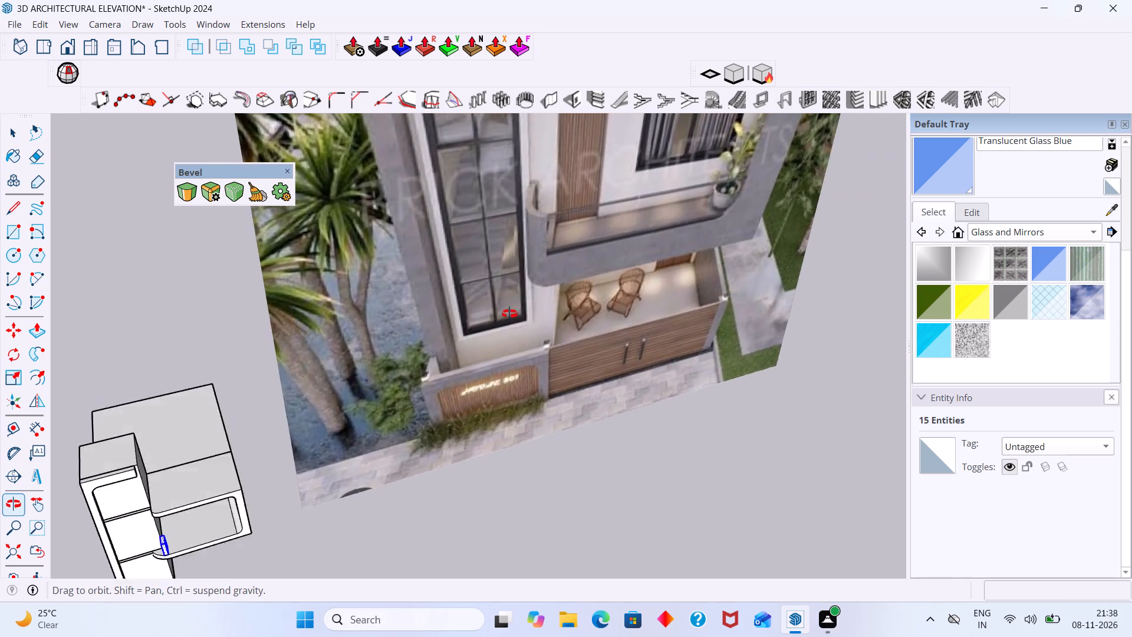
{"action": "middle_click_drag", "start_coordinate": [509, 314], "coordinate": [544, 298]}
{"action": "scroll", "coordinate": [208, 513], "scroll_direction": "down", "scroll_amount": 2}
{"action": "middle_click_drag", "start_coordinate": [208, 507], "coordinate": [222, 375], "text": "shift"}
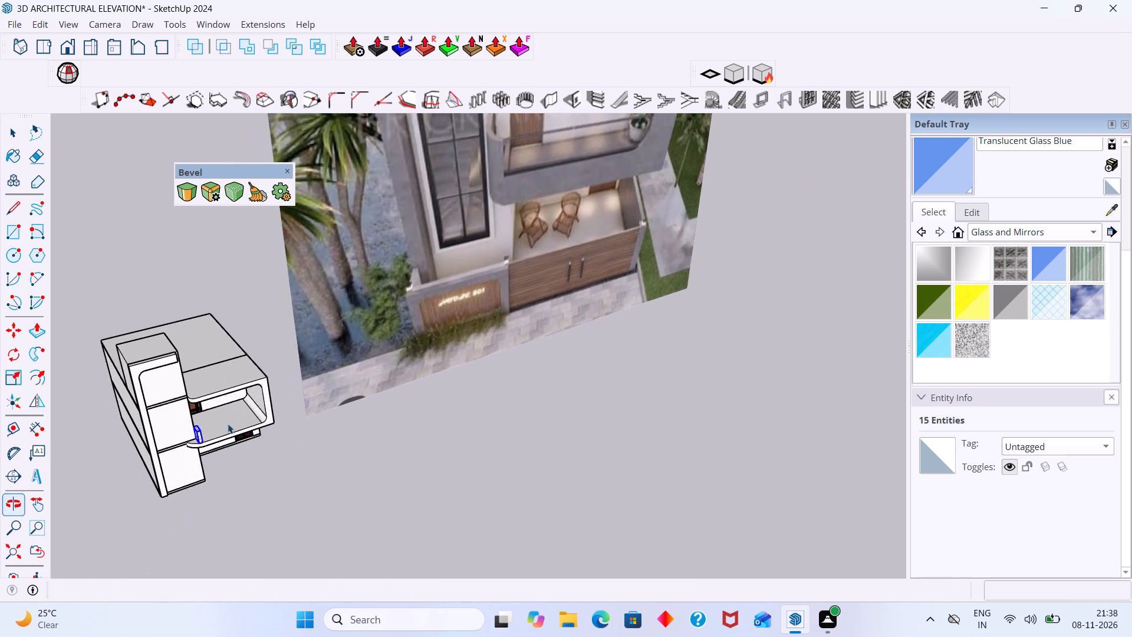
{"action": "scroll", "coordinate": [185, 462], "scroll_direction": "up", "scroll_amount": 13}
{"action": "scroll", "coordinate": [200, 426], "scroll_direction": "up", "scroll_amount": 9}
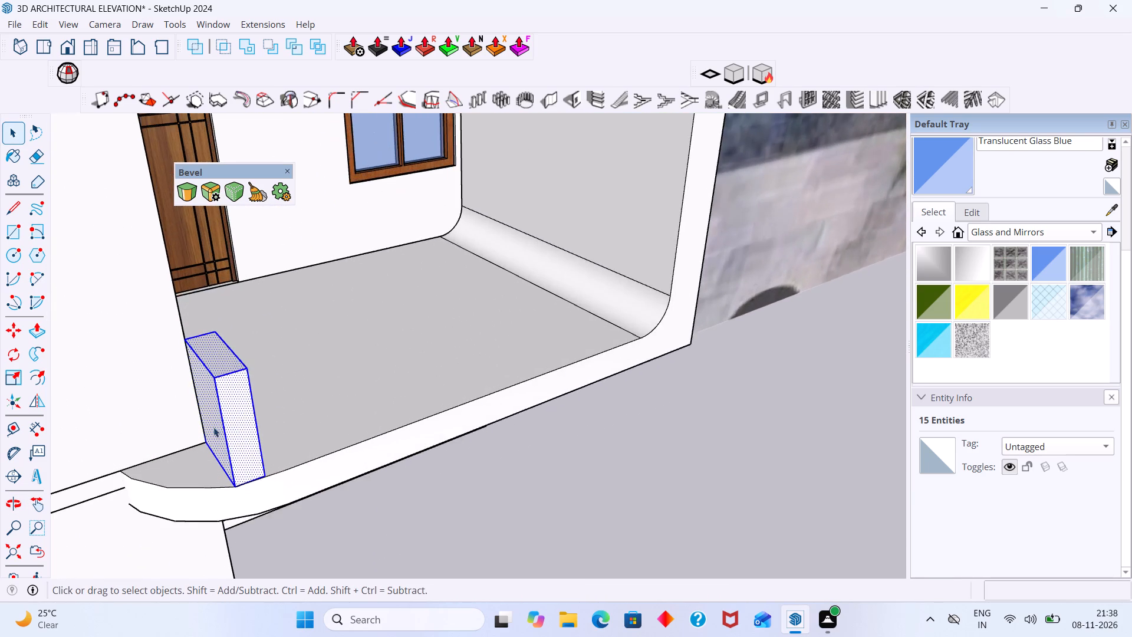
{"action": "scroll", "coordinate": [213, 427], "scroll_direction": "up", "scroll_amount": 3}
{"action": "scroll", "coordinate": [213, 439], "scroll_direction": "down", "scroll_amount": 20}
{"action": "scroll", "coordinate": [213, 439], "scroll_direction": "down", "scroll_amount": 3}
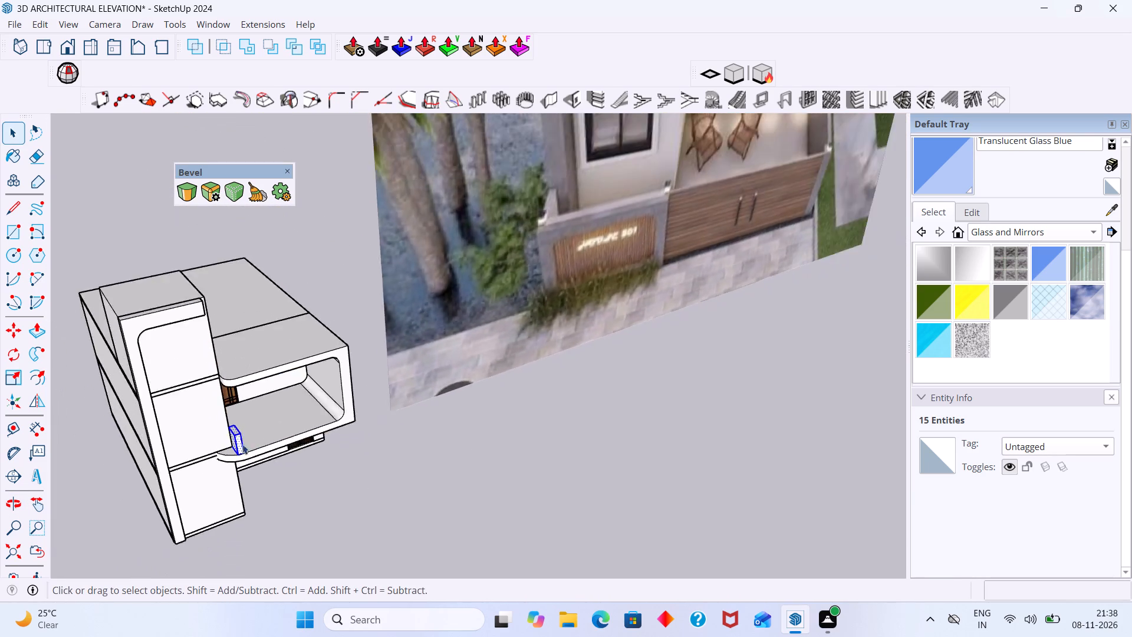
{"action": "scroll", "coordinate": [242, 444], "scroll_direction": "down", "scroll_amount": 10}
{"action": "scroll", "coordinate": [253, 438], "scroll_direction": "up", "scroll_amount": 8}
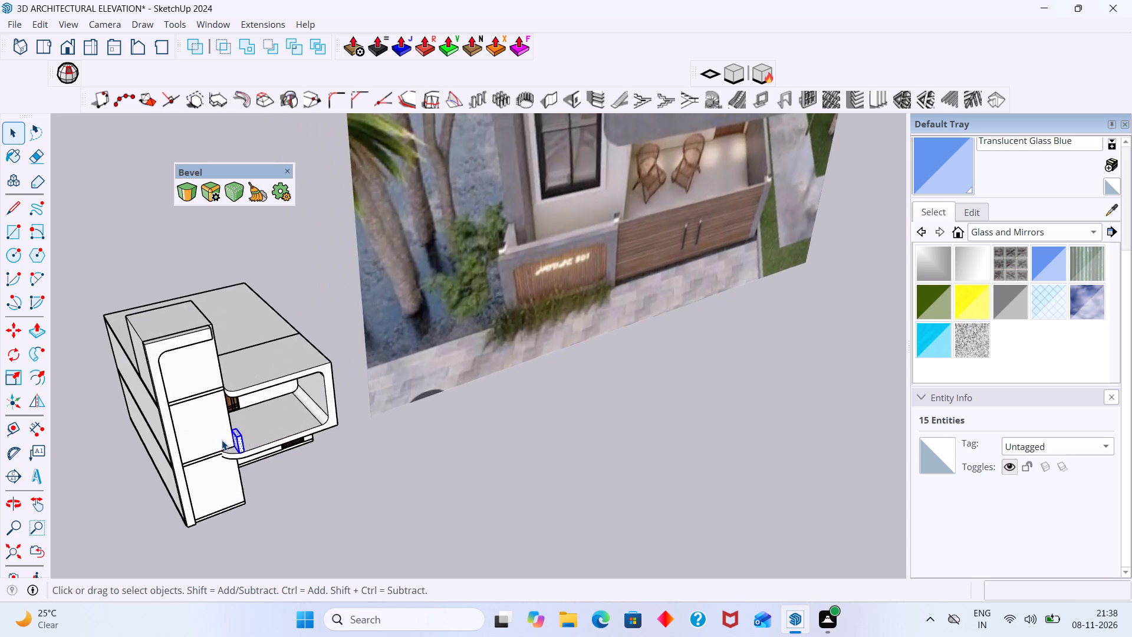
{"action": "scroll", "coordinate": [222, 440], "scroll_direction": "up", "scroll_amount": 11}
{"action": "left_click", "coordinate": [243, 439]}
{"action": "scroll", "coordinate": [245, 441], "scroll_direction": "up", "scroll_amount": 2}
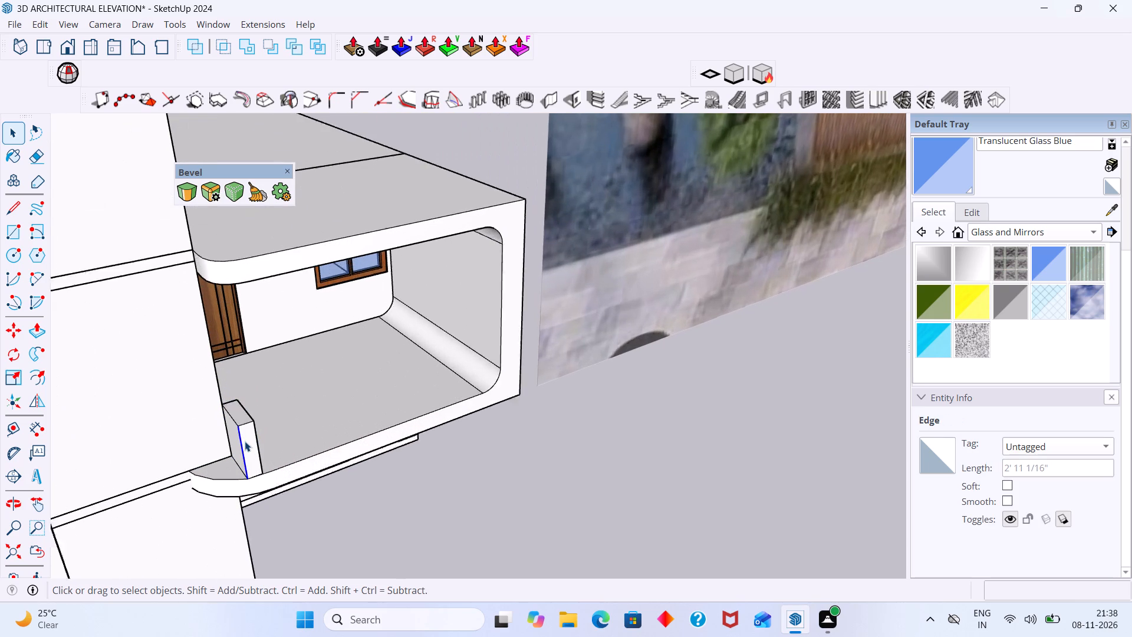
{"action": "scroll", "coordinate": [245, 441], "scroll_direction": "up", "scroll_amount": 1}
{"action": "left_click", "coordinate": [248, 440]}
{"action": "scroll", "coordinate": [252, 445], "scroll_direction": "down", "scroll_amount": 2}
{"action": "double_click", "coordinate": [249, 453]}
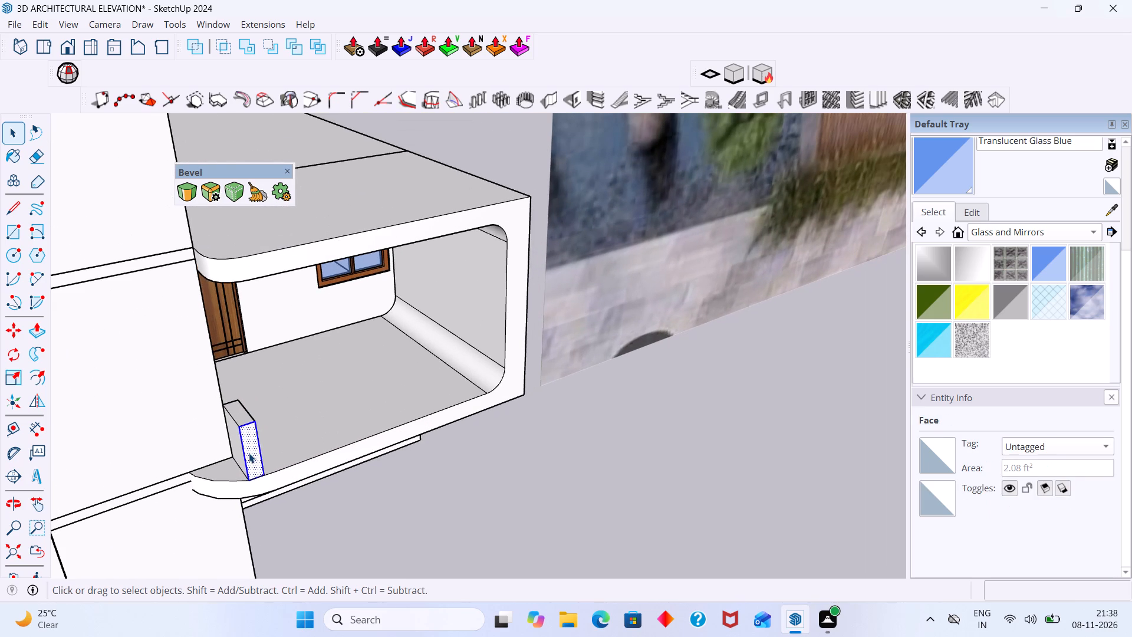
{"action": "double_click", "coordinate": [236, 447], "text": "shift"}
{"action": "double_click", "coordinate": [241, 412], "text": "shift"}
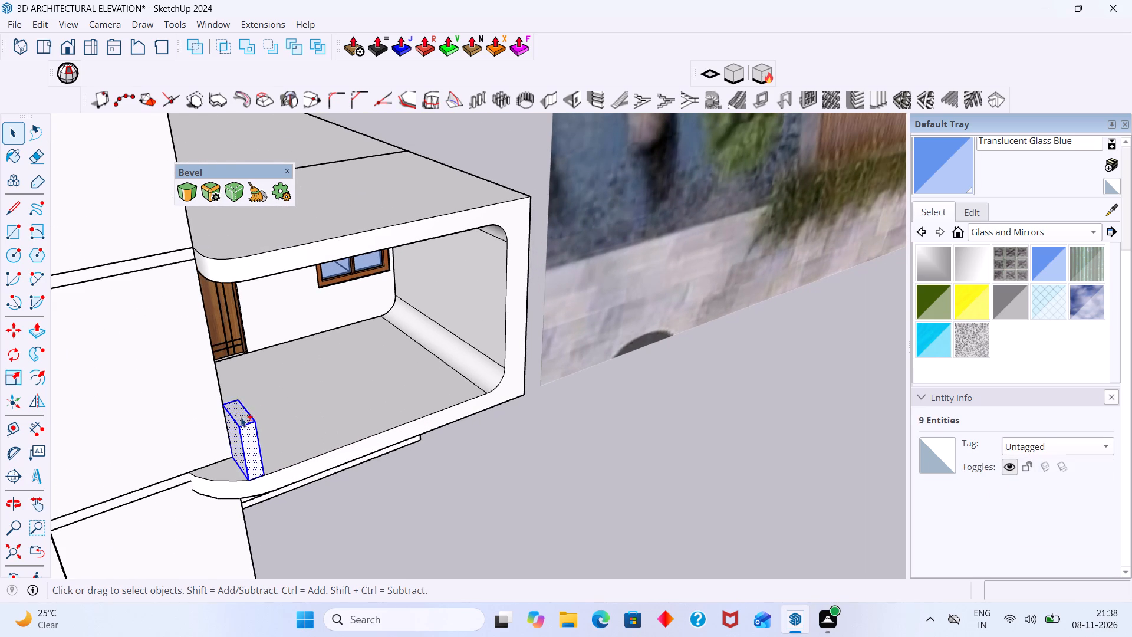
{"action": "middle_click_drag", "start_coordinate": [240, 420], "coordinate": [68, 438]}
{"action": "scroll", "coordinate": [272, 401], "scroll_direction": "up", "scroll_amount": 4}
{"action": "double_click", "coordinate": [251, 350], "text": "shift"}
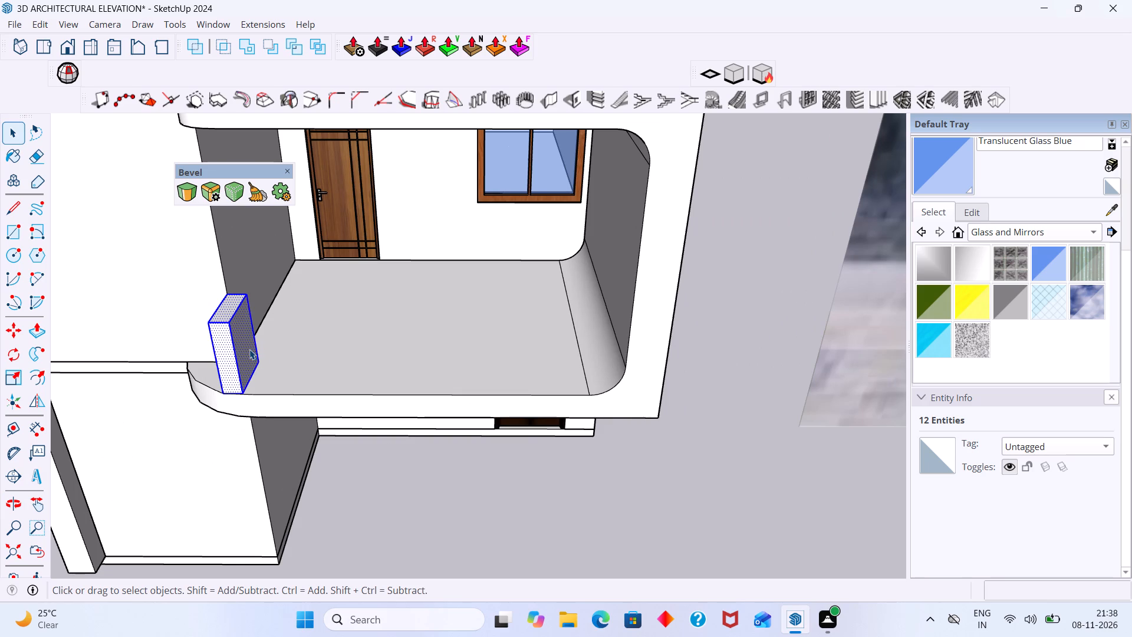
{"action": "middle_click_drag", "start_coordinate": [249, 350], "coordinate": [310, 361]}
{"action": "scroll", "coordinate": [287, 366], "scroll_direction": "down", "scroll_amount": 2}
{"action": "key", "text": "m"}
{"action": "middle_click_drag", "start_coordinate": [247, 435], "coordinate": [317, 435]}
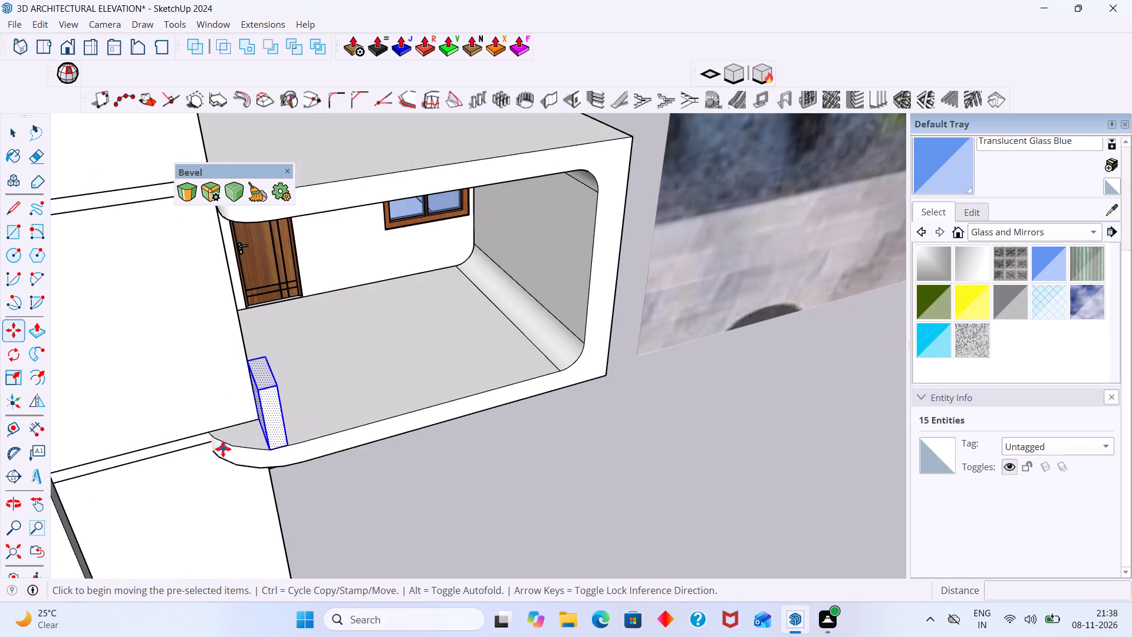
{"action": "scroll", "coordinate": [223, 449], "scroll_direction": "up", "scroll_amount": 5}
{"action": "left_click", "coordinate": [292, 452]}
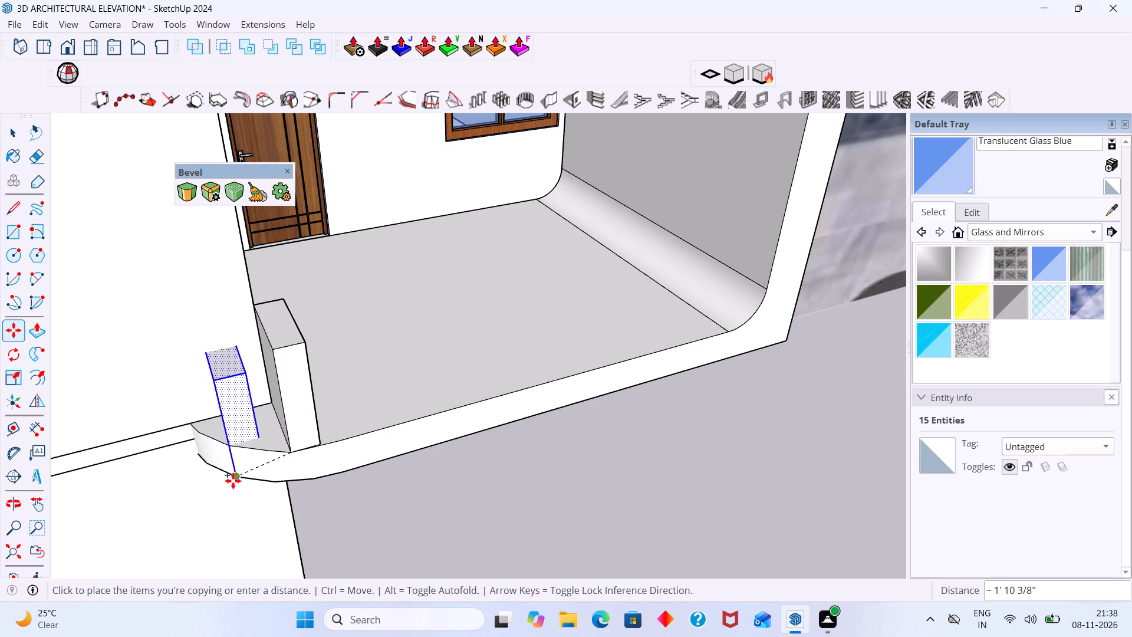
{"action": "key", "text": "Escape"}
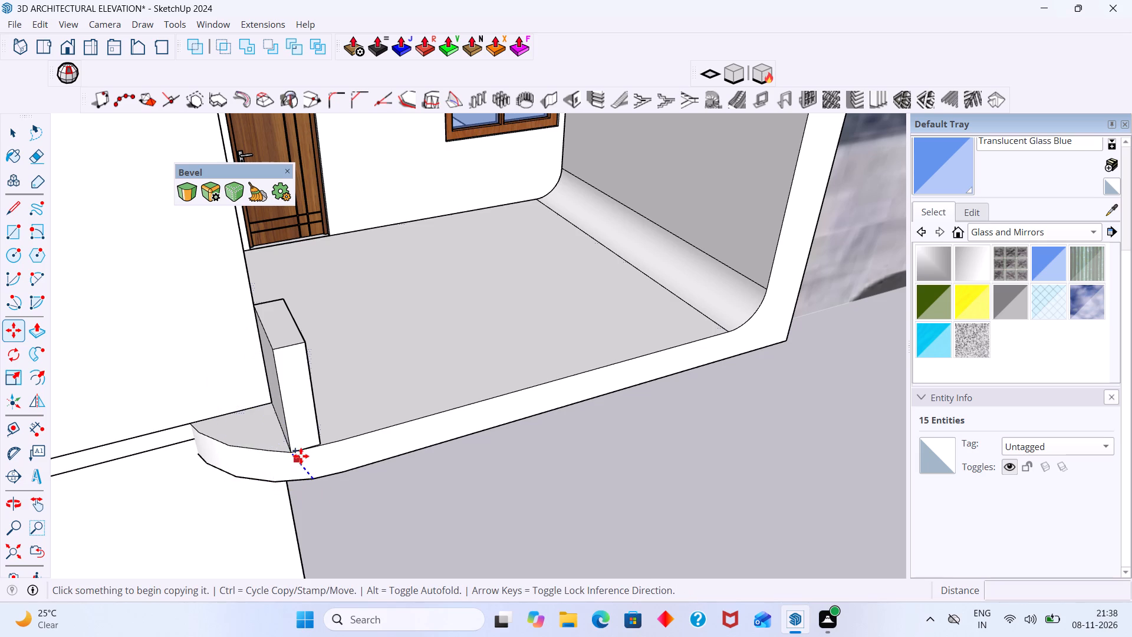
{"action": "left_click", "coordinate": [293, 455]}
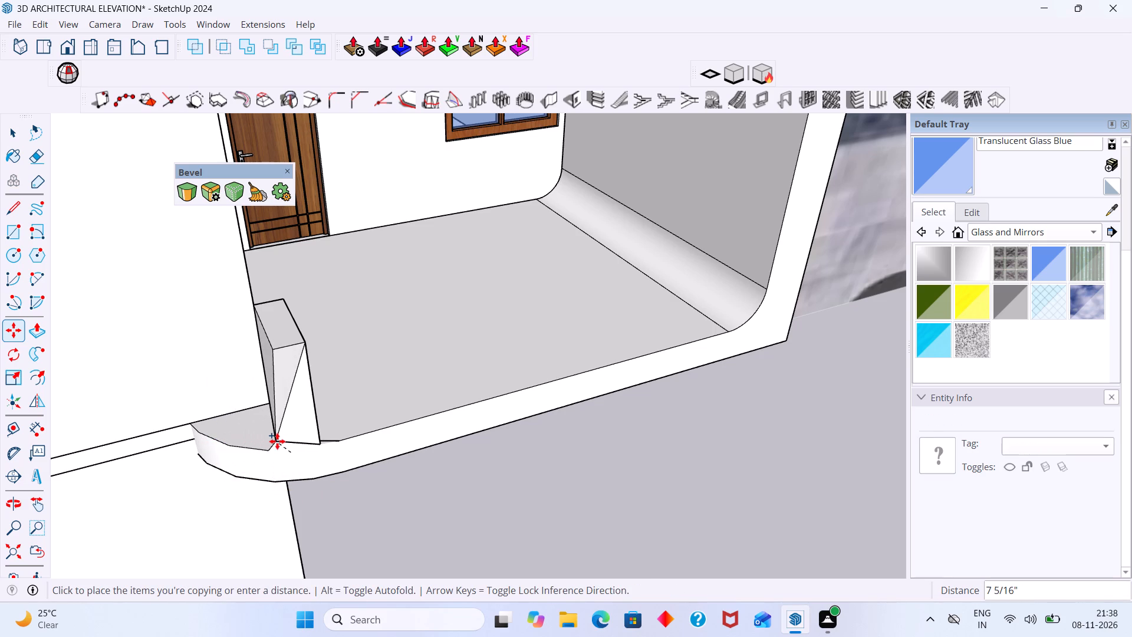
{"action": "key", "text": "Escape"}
Undo the parapet block's move towards the tower and the Push/Pull that gave it thickness.
{"action": "key", "text": "ctrl+z"}
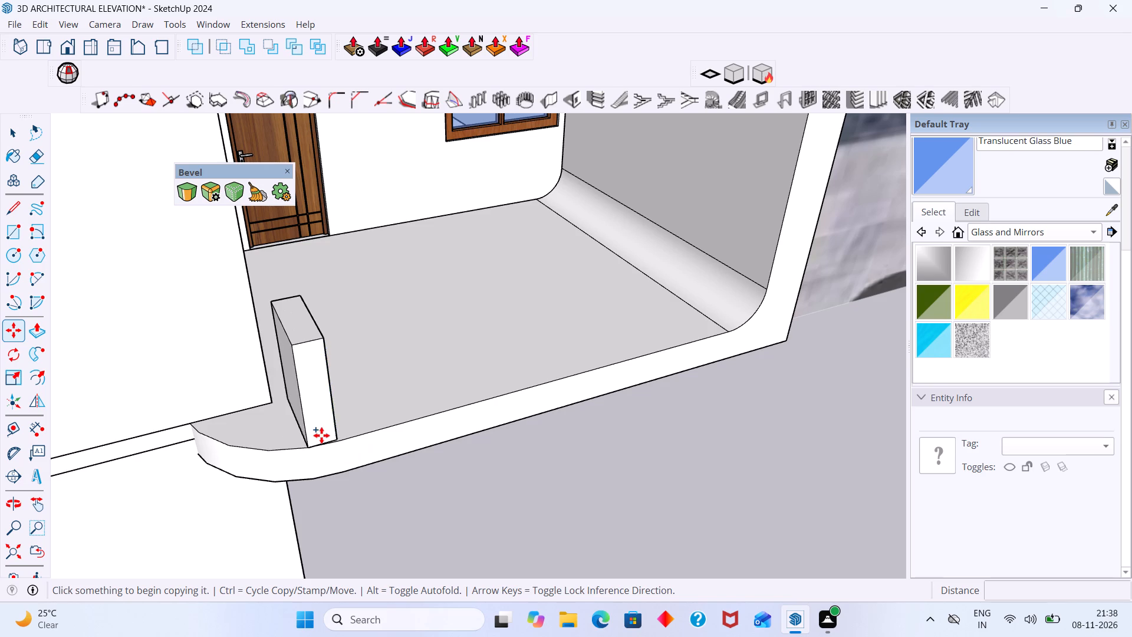
{"action": "key", "text": "ctrl+z"}
Make the upright parapet face and its edges on the balcony slab into a group.
{"action": "middle_click_drag", "start_coordinate": [325, 426], "coordinate": [165, 423]}
{"action": "scroll", "coordinate": [270, 337], "scroll_direction": "up", "scroll_amount": 4}
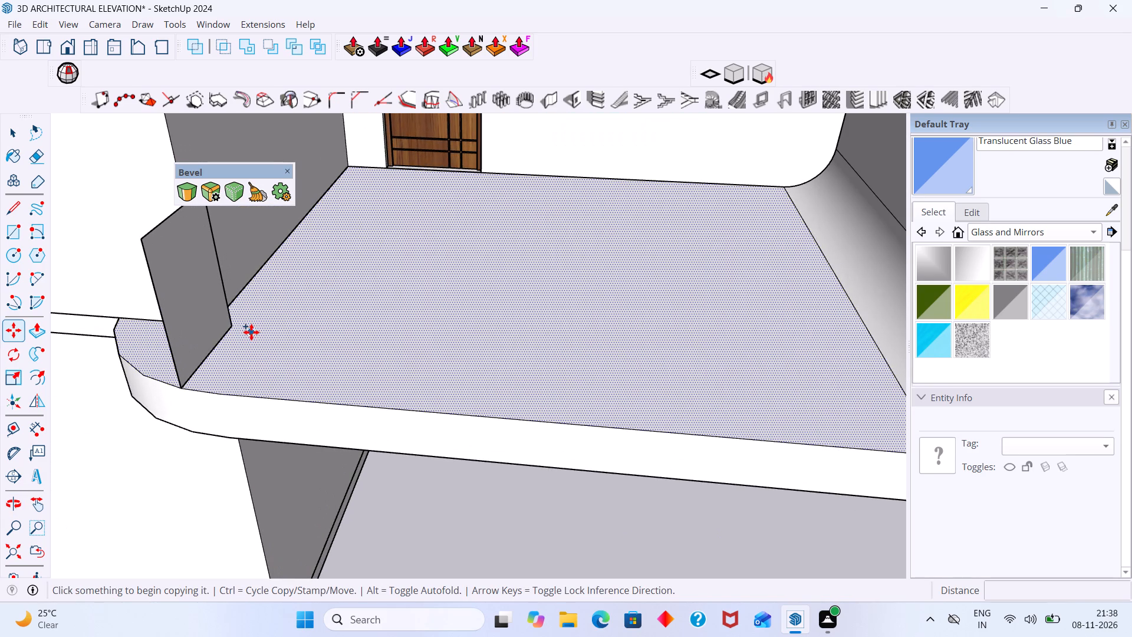
{"action": "key", "text": "space"}
{"action": "double_click", "coordinate": [205, 304]}
{"action": "right_click", "coordinate": [205, 304]}
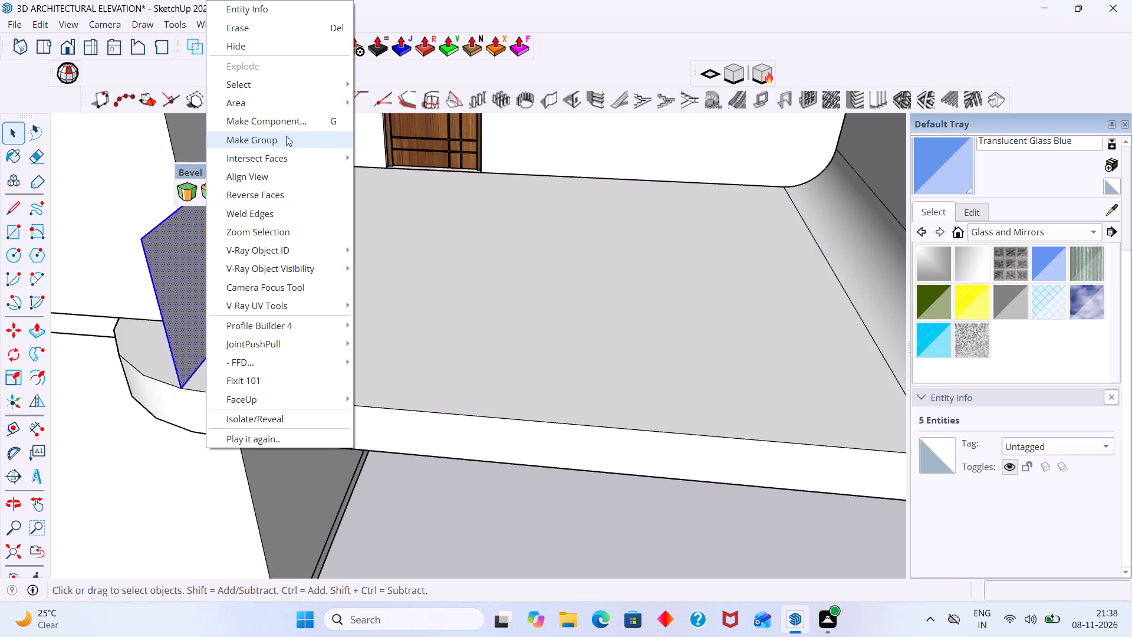
{"action": "left_click", "coordinate": [278, 142]}
Push/Pull the face inside the group about 4 15/16" away from the tower to form a thin parapet block.
{"action": "triple_click", "coordinate": [208, 283]}
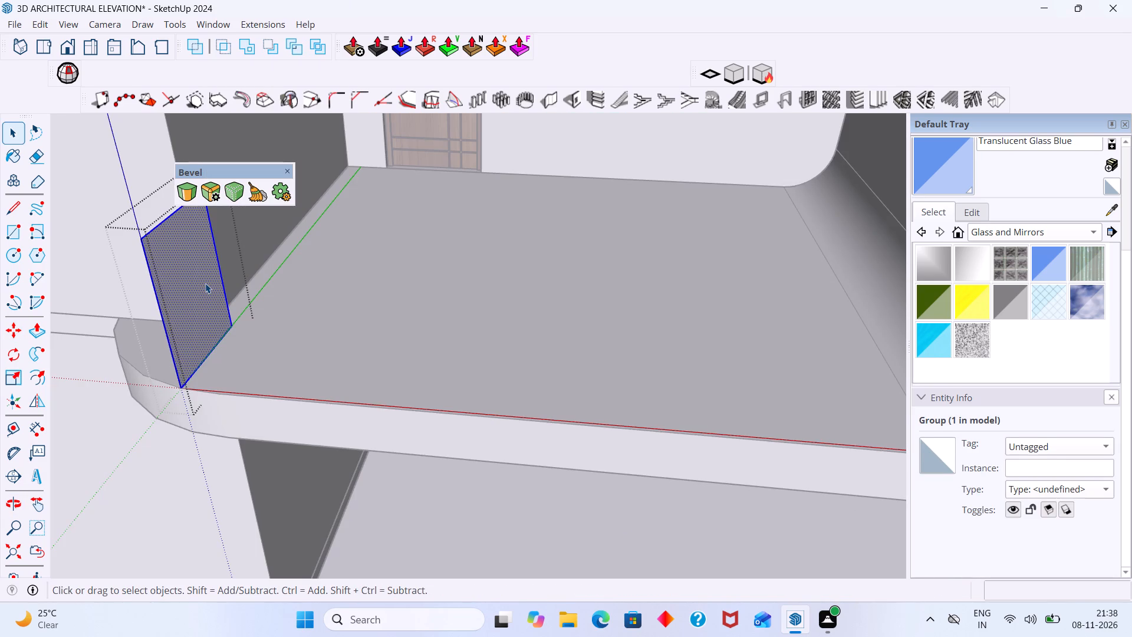
{"action": "key", "text": "p"}
{"action": "left_click", "coordinate": [205, 283]}
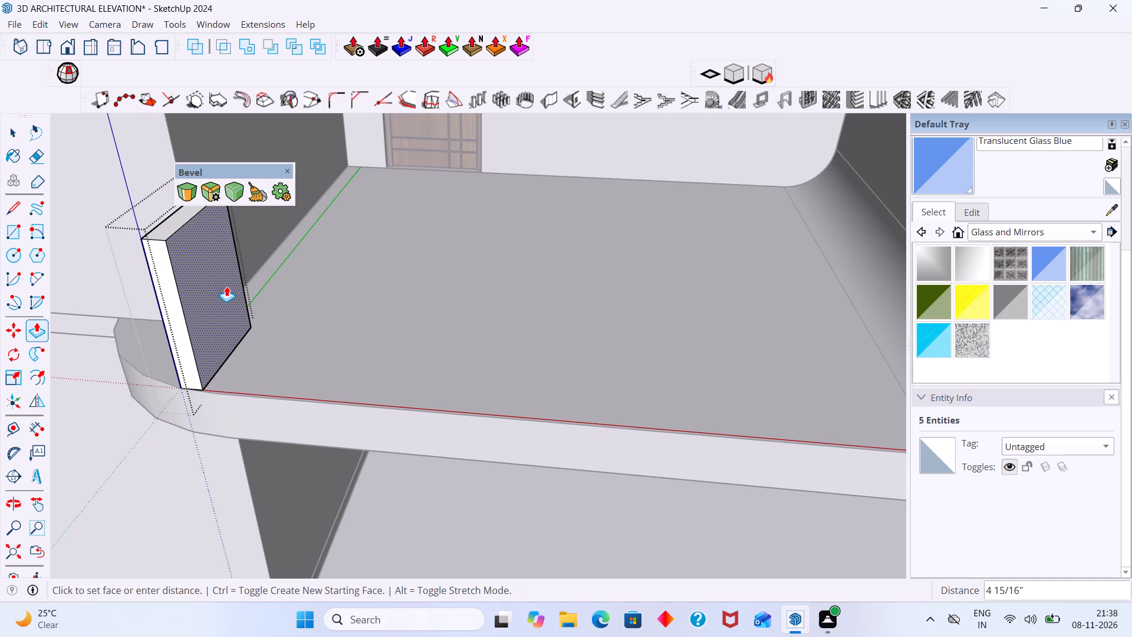
{"action": "left_click", "coordinate": [226, 286]}
{"action": "key", "text": "space"}
{"action": "left_click", "coordinate": [111, 456]}
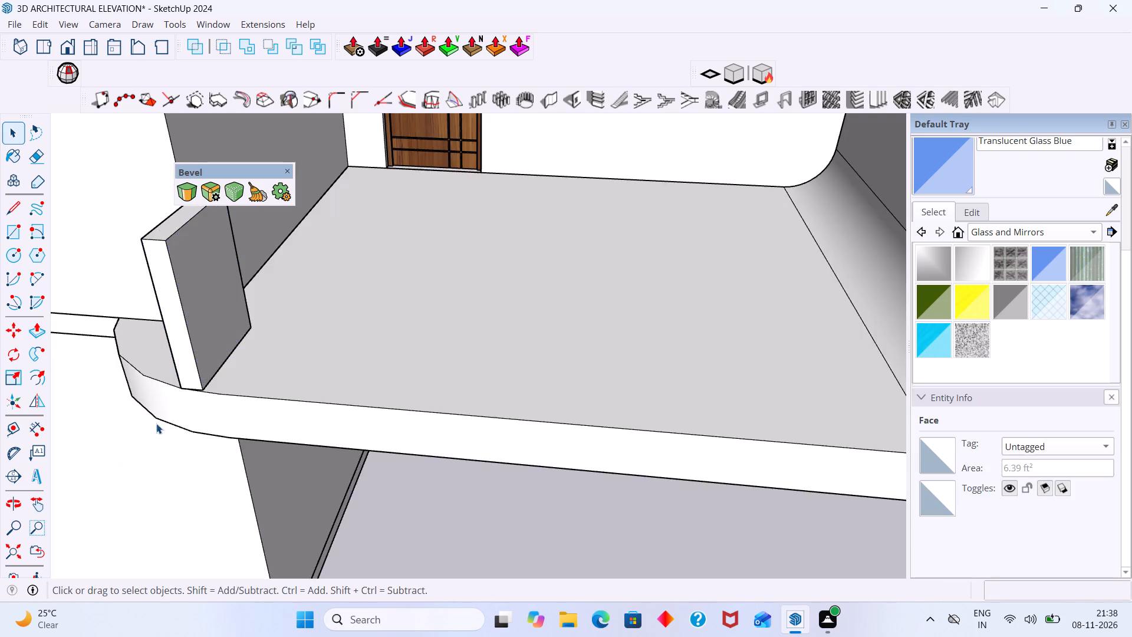
Move the parapet group about 2' 5 9/16" along the red axis to where the slab's rounded end meets the tower.
{"action": "scroll", "coordinate": [162, 432], "scroll_direction": "down", "scroll_amount": 2}
{"action": "middle_click_drag", "start_coordinate": [201, 432], "coordinate": [288, 439]}
{"action": "left_click", "coordinate": [246, 405]}
{"action": "scroll", "coordinate": [233, 403], "scroll_direction": "down", "scroll_amount": 2}
{"action": "middle_click_drag", "start_coordinate": [248, 406], "coordinate": [381, 392]}
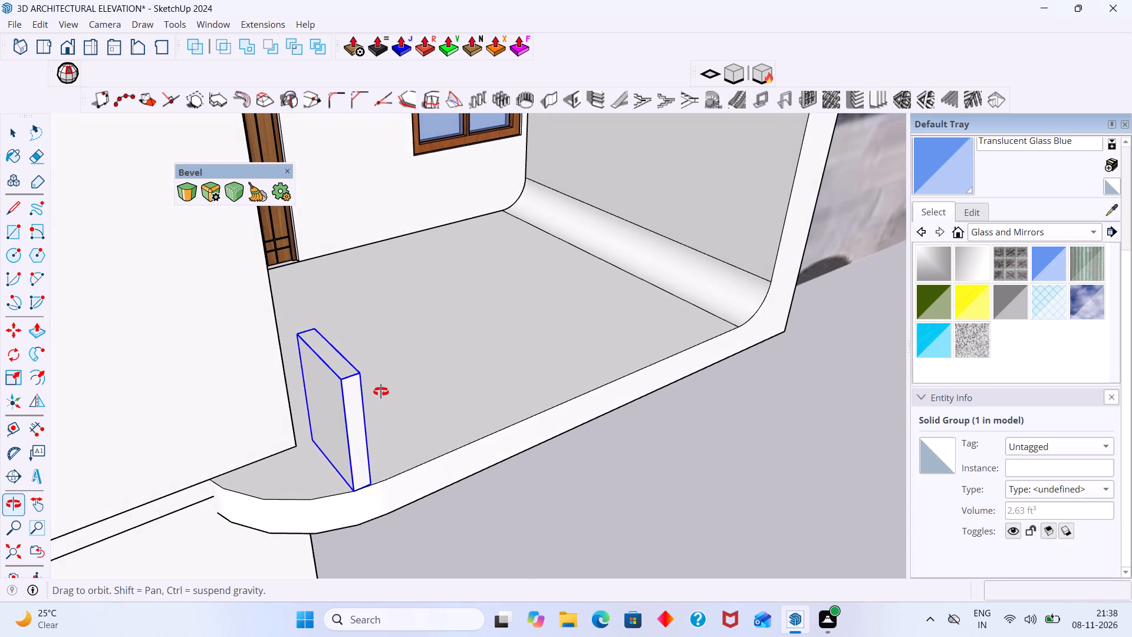
{"action": "middle_click_drag", "start_coordinate": [381, 392], "coordinate": [382, 392]}
{"action": "key", "text": "m"}
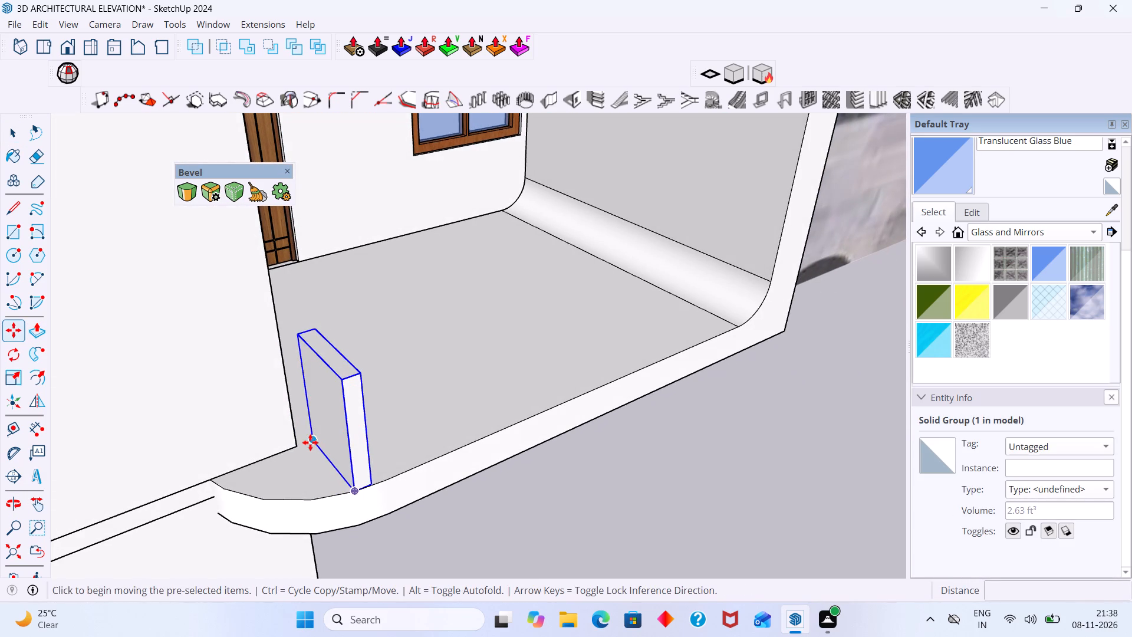
{"action": "left_click", "coordinate": [310, 439]}
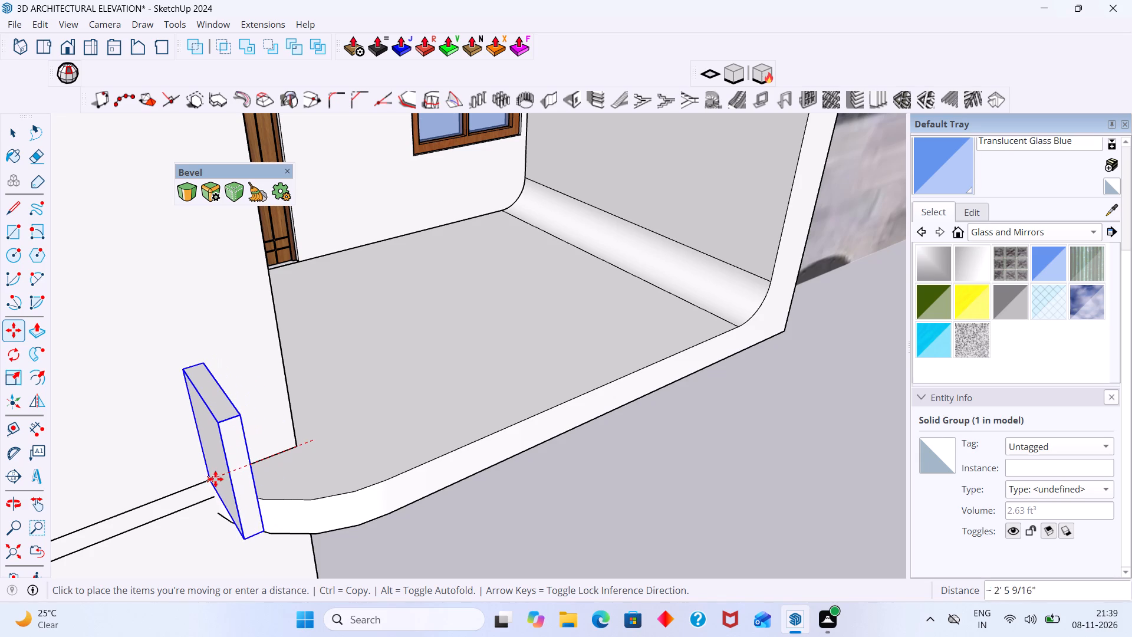
{"action": "scroll", "coordinate": [212, 481], "scroll_direction": "up", "scroll_amount": 4}
{"action": "middle_click_drag", "start_coordinate": [212, 480], "coordinate": [313, 484]}
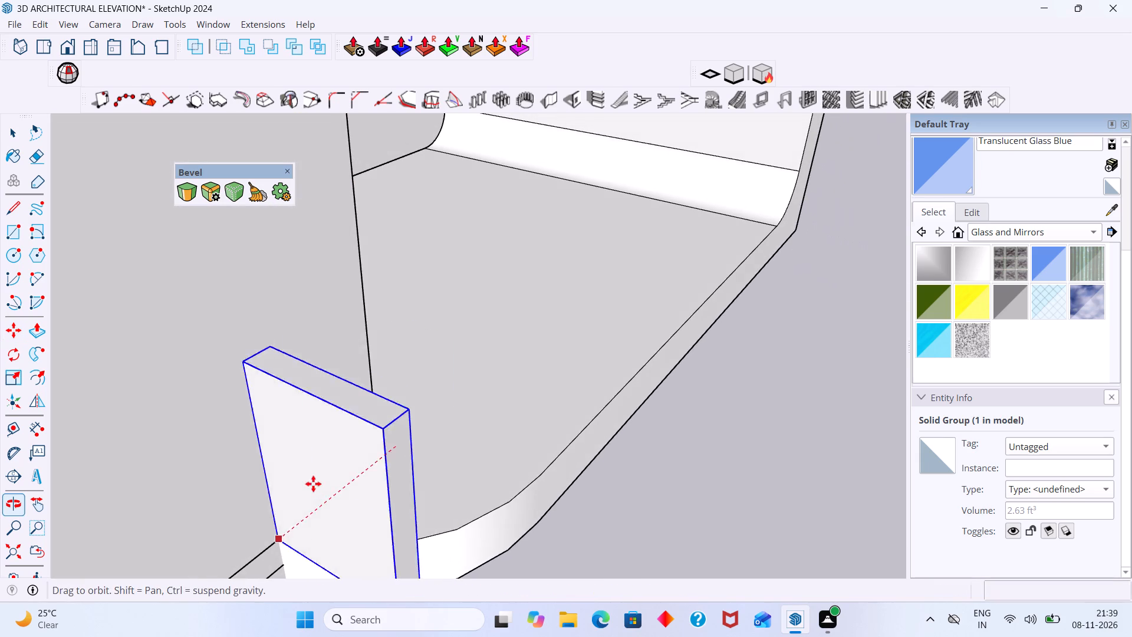
{"action": "left_click", "coordinate": [279, 540]}
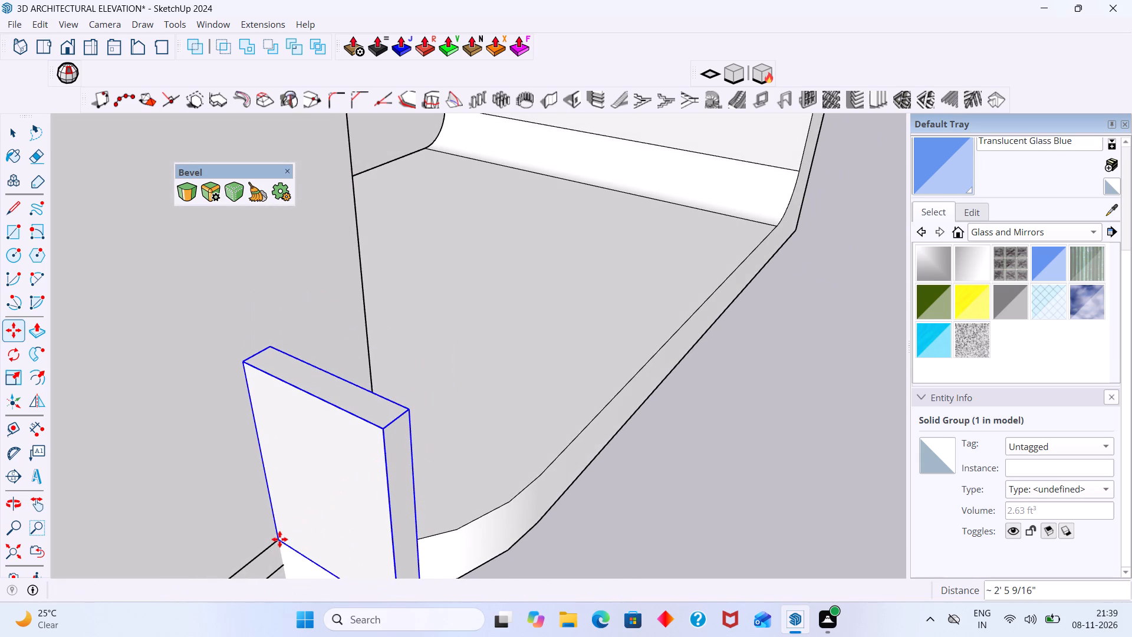
{"action": "scroll", "coordinate": [315, 506], "scroll_direction": "down", "scroll_amount": 9}
{"action": "middle_click_drag", "start_coordinate": [389, 504], "coordinate": [408, 259]}
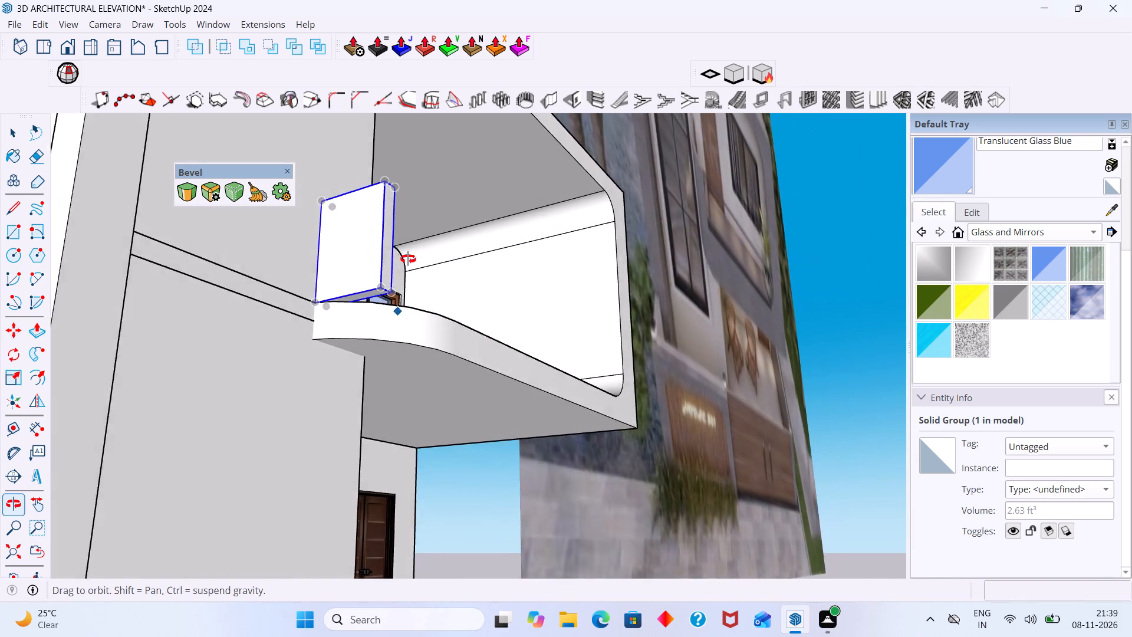
{"action": "middle_click_drag", "start_coordinate": [408, 259], "coordinate": [271, 373]}
{"action": "key", "text": "space"}
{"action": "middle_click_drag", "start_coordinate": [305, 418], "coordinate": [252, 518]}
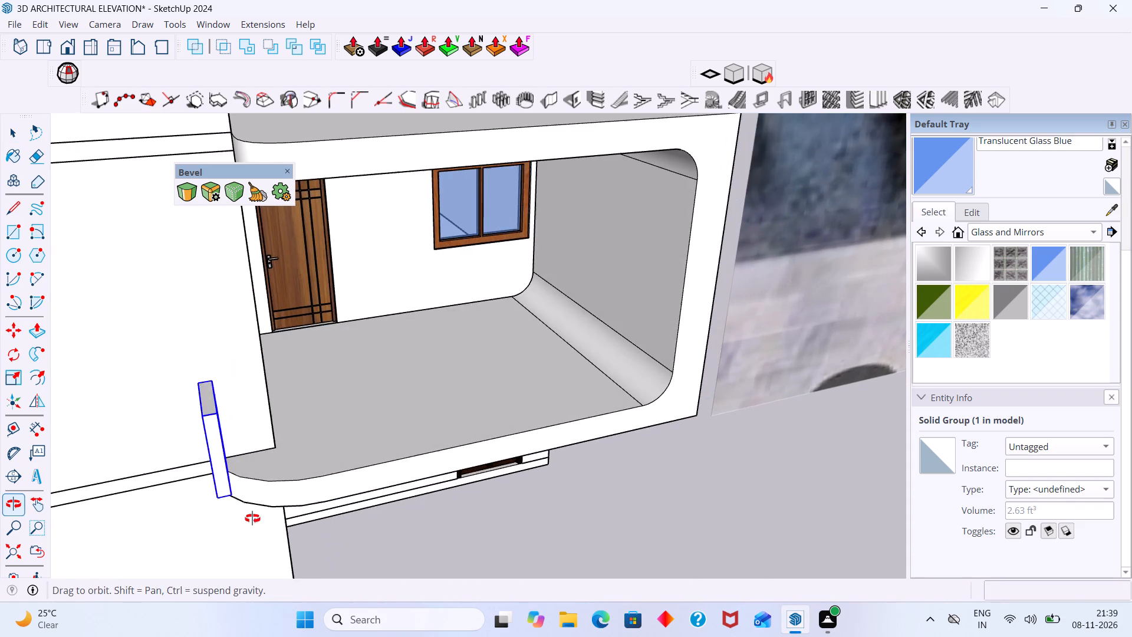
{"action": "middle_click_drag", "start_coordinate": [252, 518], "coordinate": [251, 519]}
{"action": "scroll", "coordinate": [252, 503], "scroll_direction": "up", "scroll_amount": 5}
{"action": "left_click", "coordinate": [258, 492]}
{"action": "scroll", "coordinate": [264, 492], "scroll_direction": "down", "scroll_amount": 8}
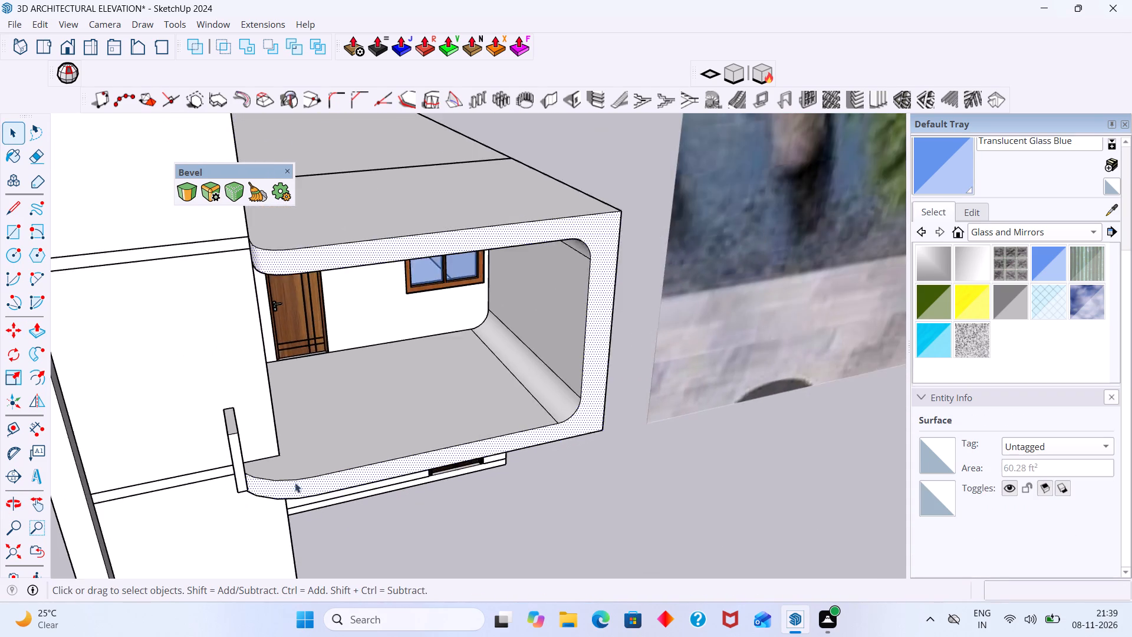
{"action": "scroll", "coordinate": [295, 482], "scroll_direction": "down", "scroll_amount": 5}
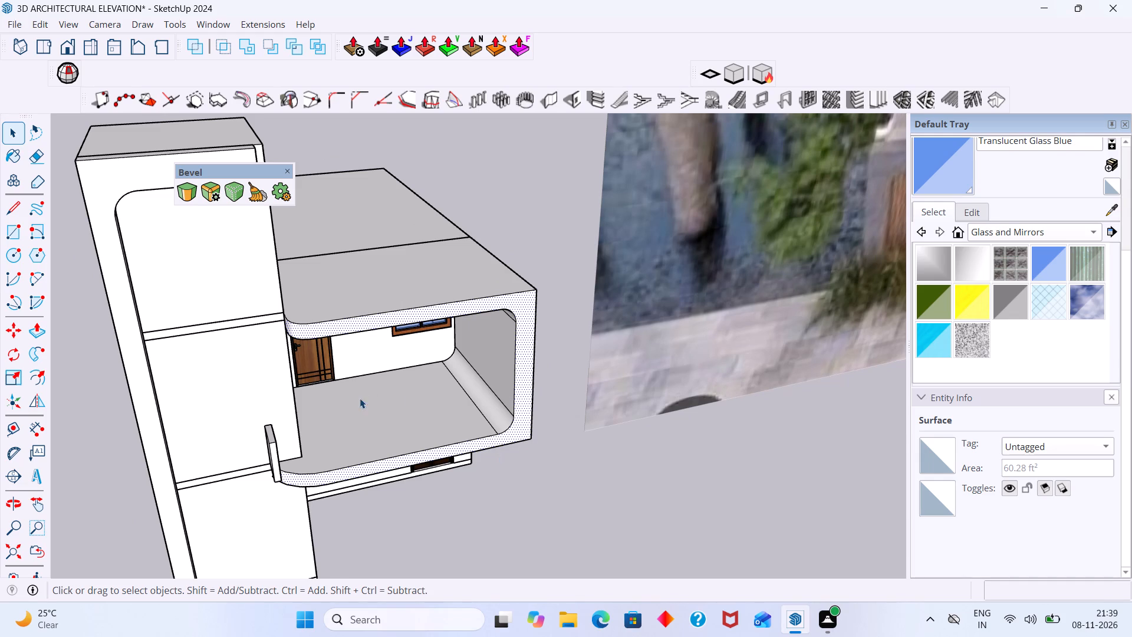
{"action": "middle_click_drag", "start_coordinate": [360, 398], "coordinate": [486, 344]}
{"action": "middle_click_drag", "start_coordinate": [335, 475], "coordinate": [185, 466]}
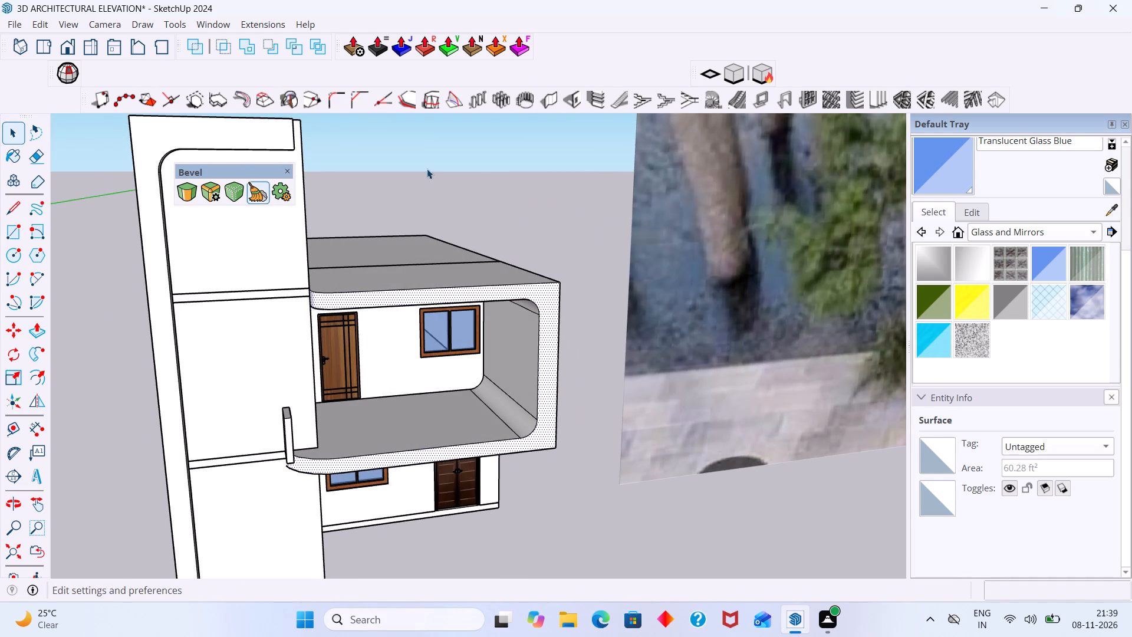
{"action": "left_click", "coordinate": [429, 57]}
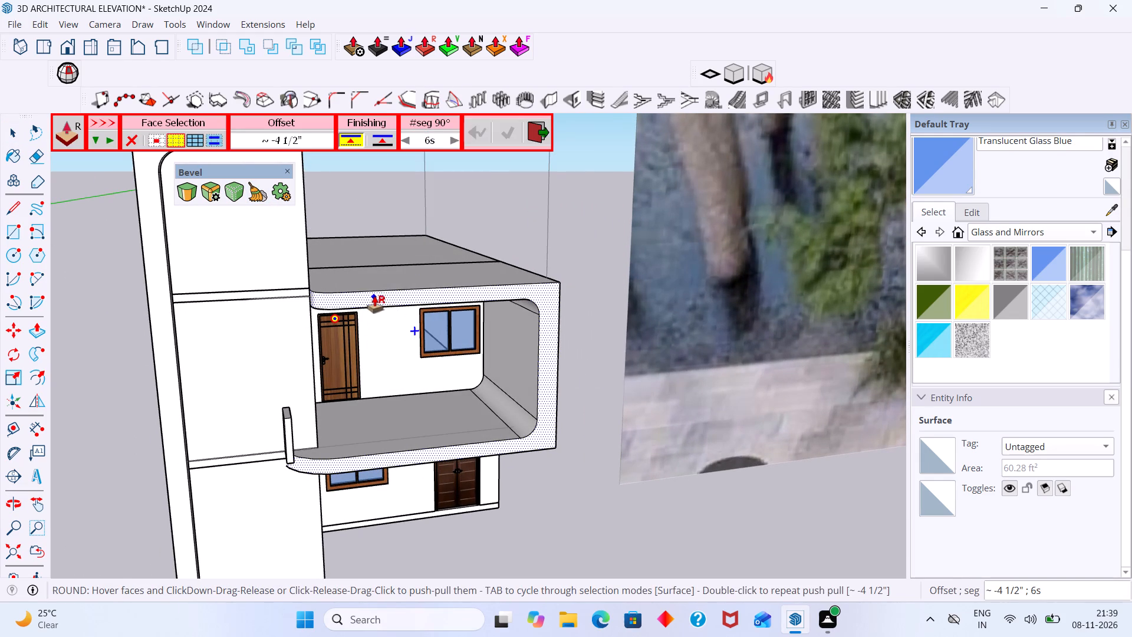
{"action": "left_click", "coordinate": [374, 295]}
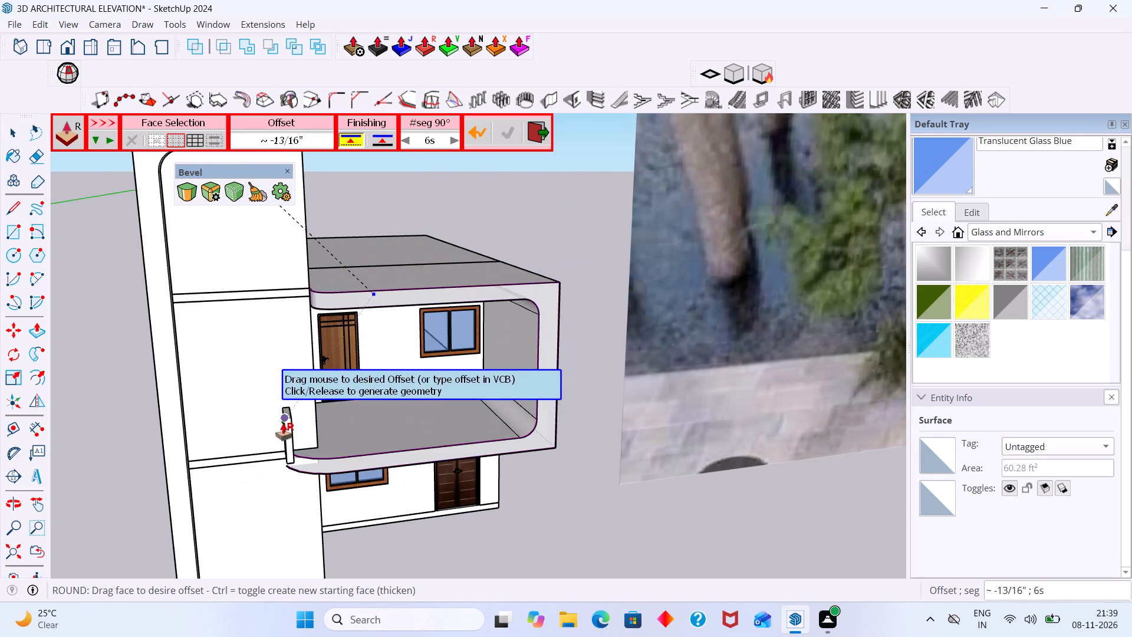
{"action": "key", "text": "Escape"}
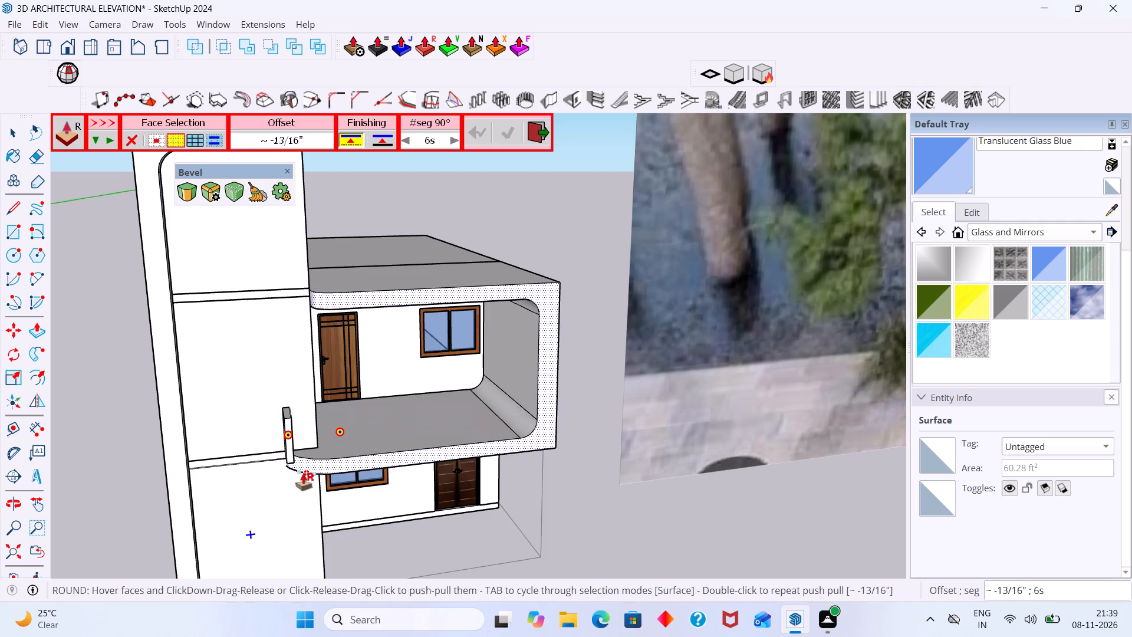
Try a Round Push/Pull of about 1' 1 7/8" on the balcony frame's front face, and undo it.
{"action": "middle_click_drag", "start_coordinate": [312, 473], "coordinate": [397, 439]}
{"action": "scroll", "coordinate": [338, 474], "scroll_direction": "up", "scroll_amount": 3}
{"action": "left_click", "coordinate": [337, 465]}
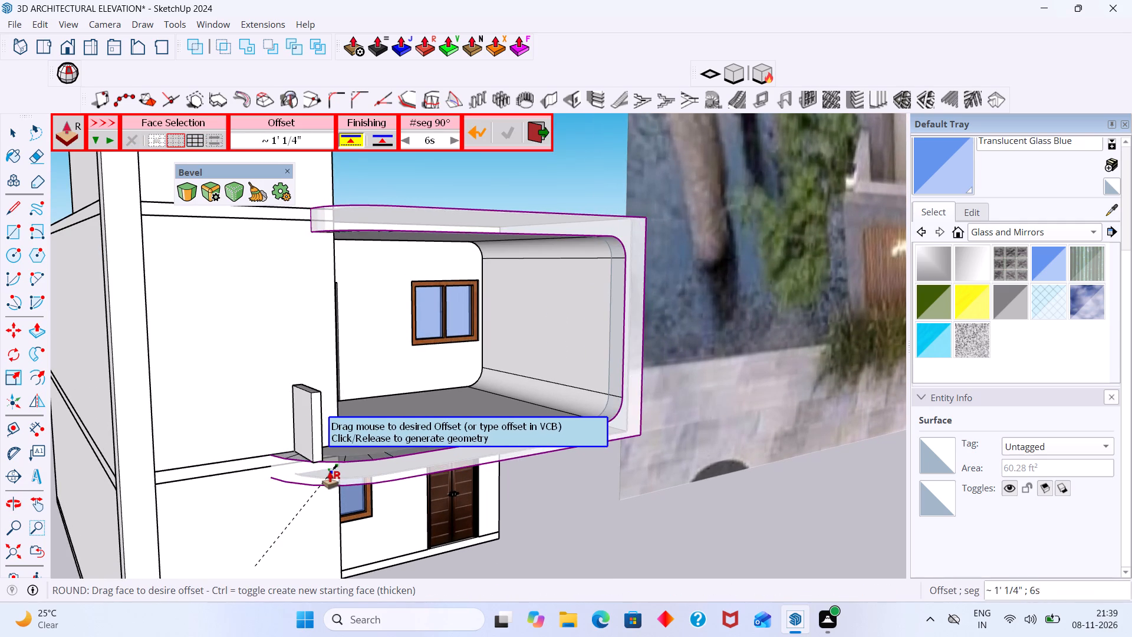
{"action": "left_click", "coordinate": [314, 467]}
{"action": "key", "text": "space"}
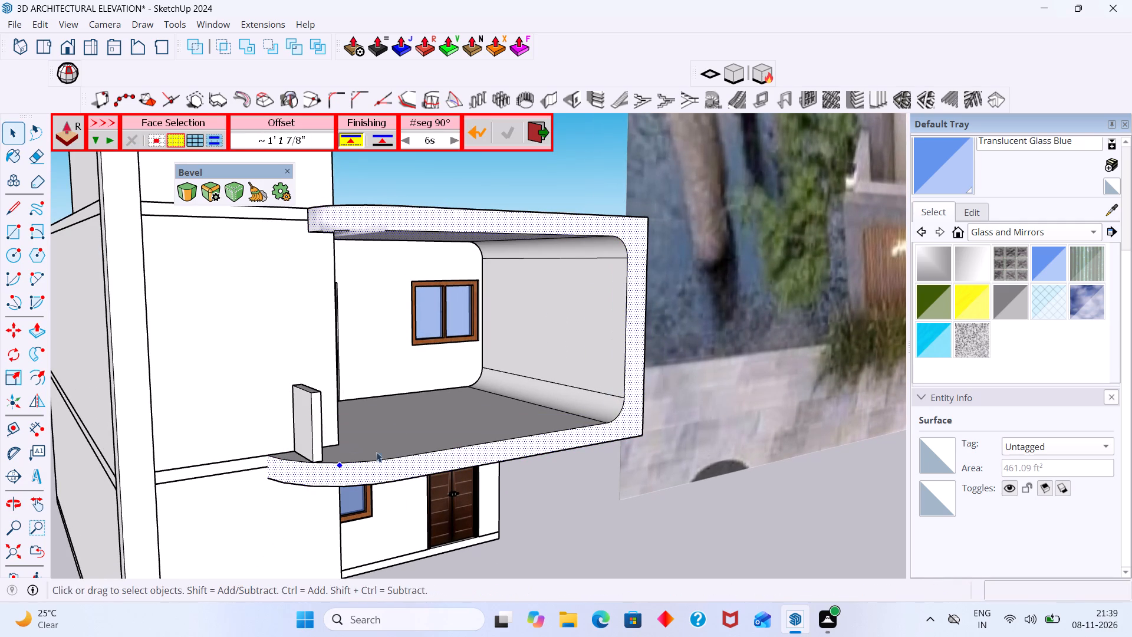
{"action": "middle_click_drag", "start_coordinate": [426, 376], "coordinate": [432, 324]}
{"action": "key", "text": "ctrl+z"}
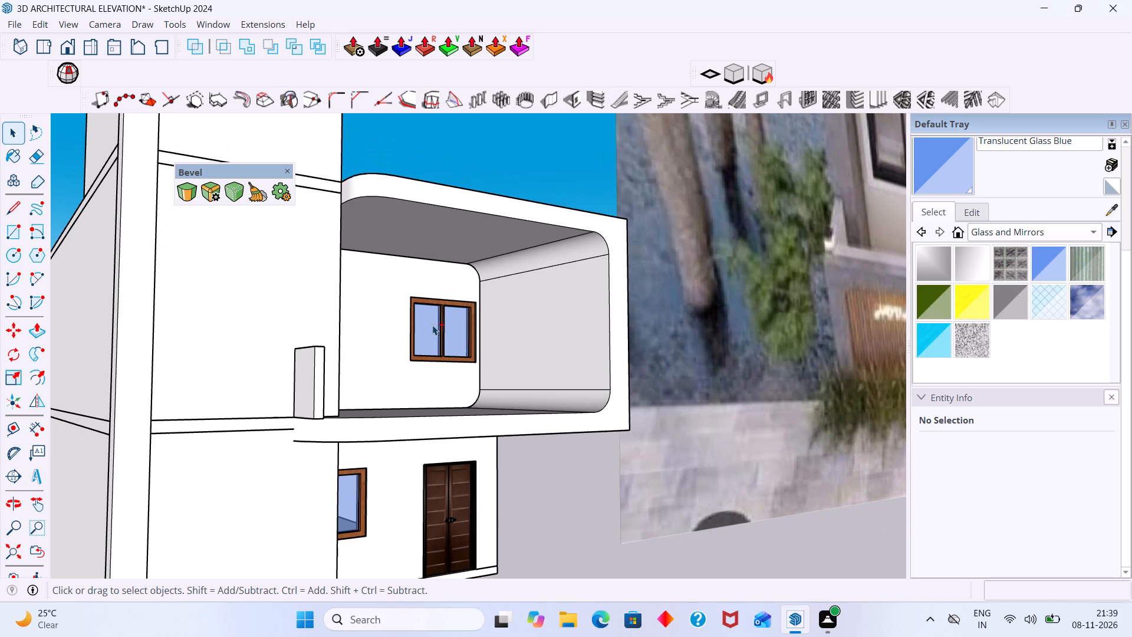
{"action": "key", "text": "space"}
Move the parapet block about 1' 3/8" back onto the slab, placing its front bottom corner on the rounded edge.
{"action": "middle_click_drag", "start_coordinate": [363, 428], "coordinate": [259, 525]}
{"action": "scroll", "coordinate": [269, 421], "scroll_direction": "up", "scroll_amount": 4}
{"action": "middle_click_drag", "start_coordinate": [275, 445], "coordinate": [384, 468]}
{"action": "scroll", "coordinate": [361, 500], "scroll_direction": "up", "scroll_amount": 3}
{"action": "left_click", "coordinate": [364, 495]}
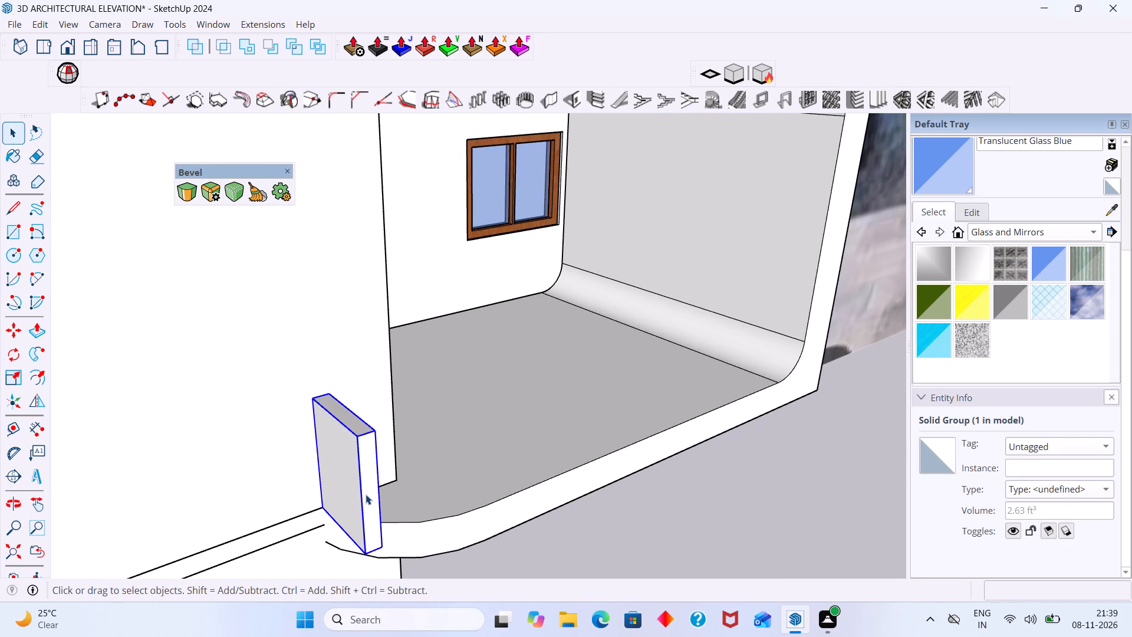
{"action": "key", "text": "m"}
{"action": "left_click", "coordinate": [383, 551]}
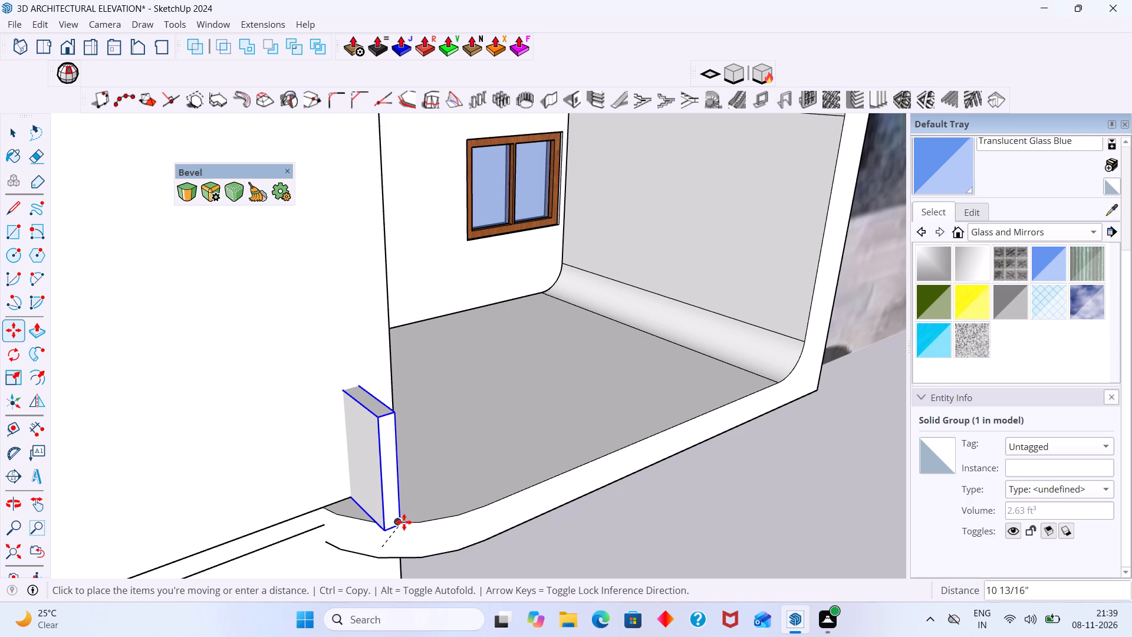
{"action": "middle_click_drag", "start_coordinate": [416, 510], "coordinate": [347, 504]}
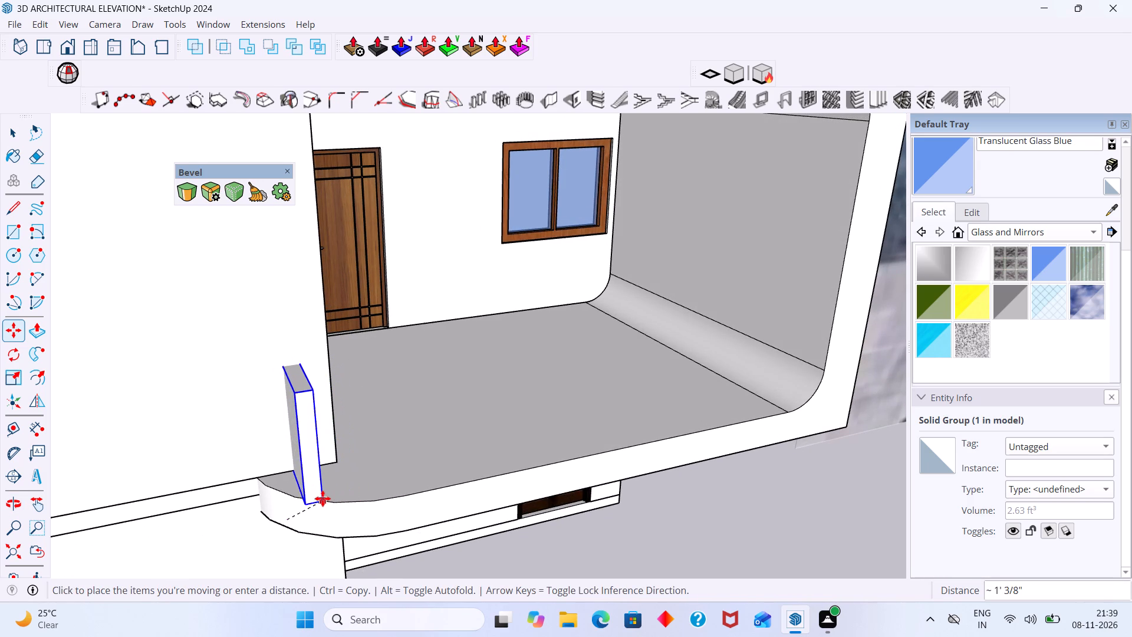
{"action": "left_click", "coordinate": [321, 502]}
{"action": "key", "text": "space"}
Examine the parapet block's placement at the slab's rounded end and compare it with the curved balcony parapet in the reference image.
{"action": "middle_click_drag", "start_coordinate": [330, 481], "coordinate": [390, 492]}
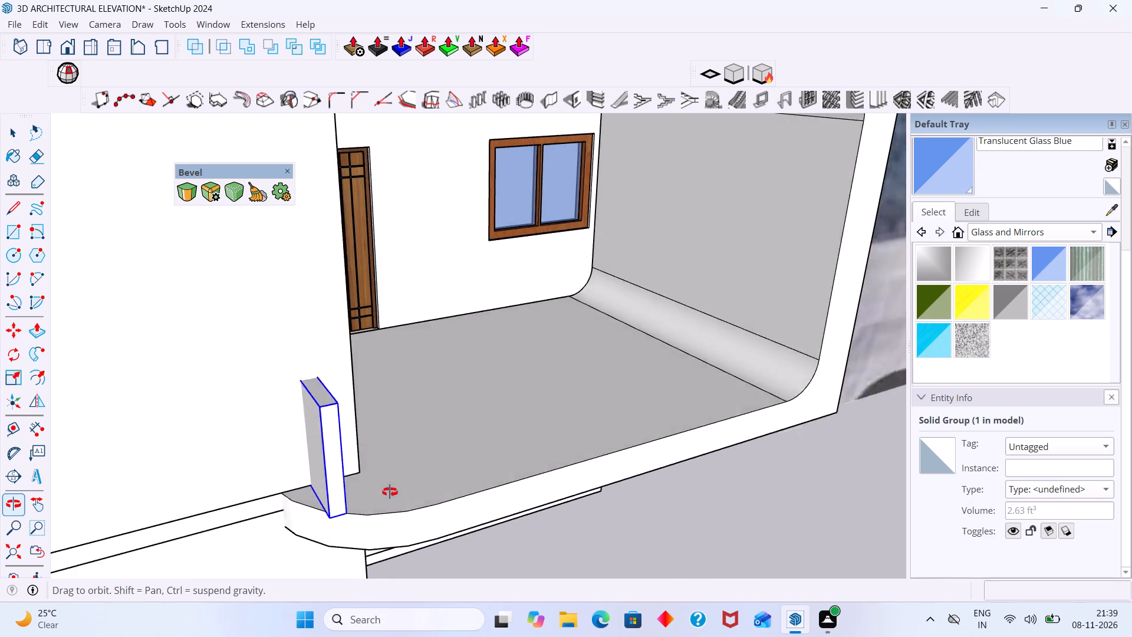
{"action": "middle_click_drag", "start_coordinate": [390, 492], "coordinate": [517, 477]}
{"action": "scroll", "coordinate": [529, 468], "scroll_direction": "down", "scroll_amount": 11}
{"action": "middle_click_drag", "start_coordinate": [563, 476], "coordinate": [314, 486]}
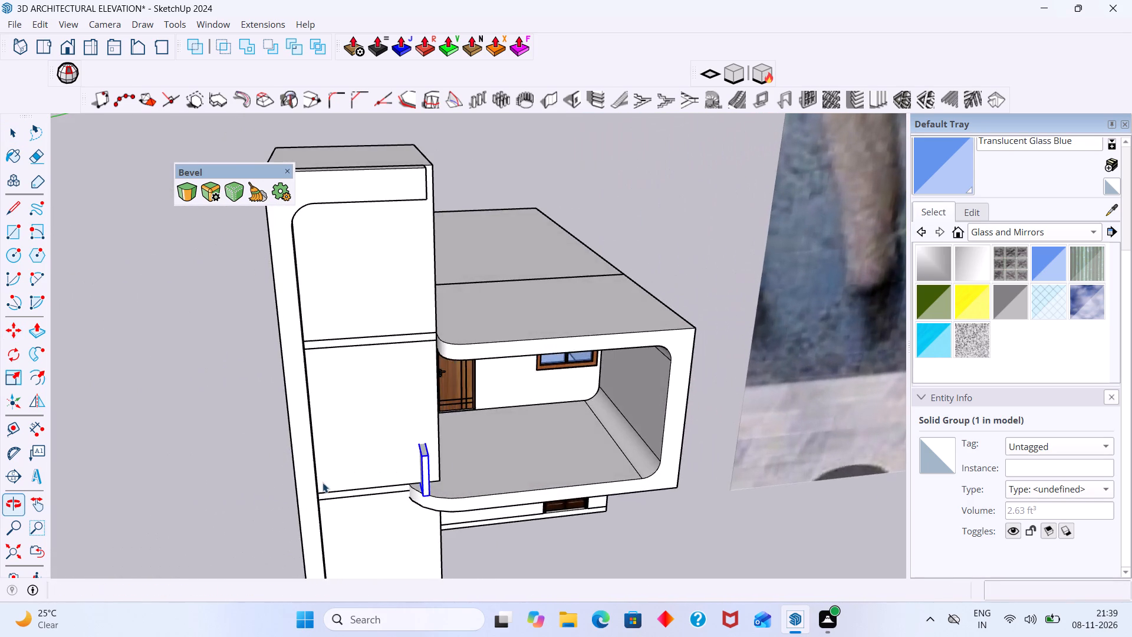
{"action": "scroll", "coordinate": [448, 457], "scroll_direction": "up", "scroll_amount": 5}
{"action": "scroll", "coordinate": [435, 467], "scroll_direction": "down", "scroll_amount": 20}
{"action": "scroll", "coordinate": [435, 467], "scroll_direction": "down", "scroll_amount": 2}
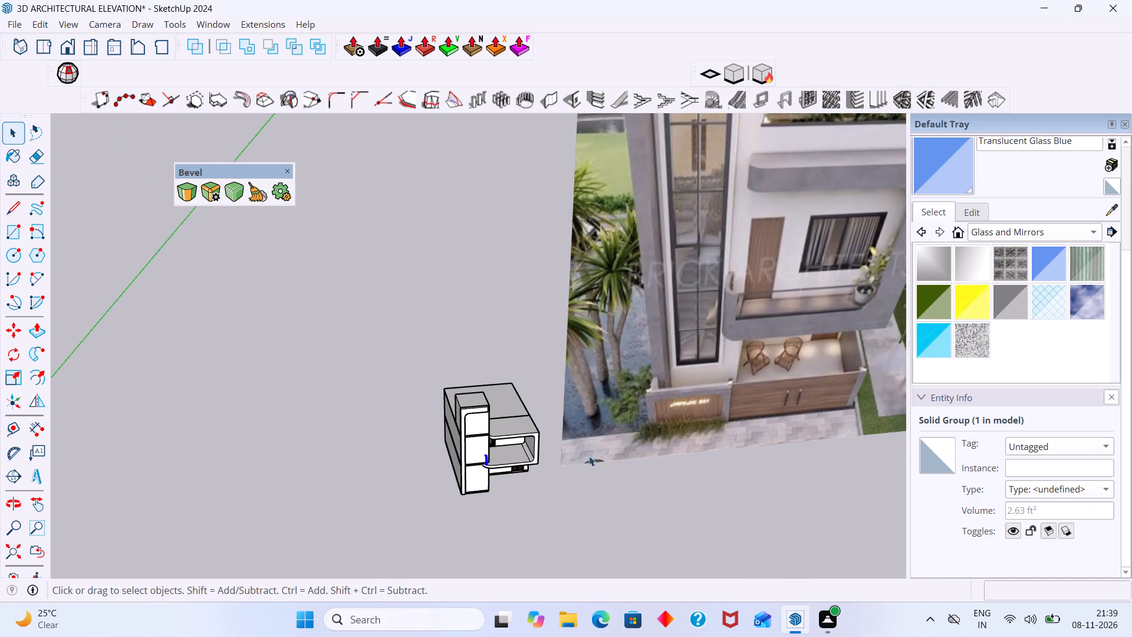
{"action": "scroll", "coordinate": [741, 322], "scroll_direction": "up", "scroll_amount": 3}
{"action": "scroll", "coordinate": [400, 472], "scroll_direction": "up", "scroll_amount": 7}
{"action": "middle_click_drag", "start_coordinate": [379, 523], "coordinate": [368, 523]}
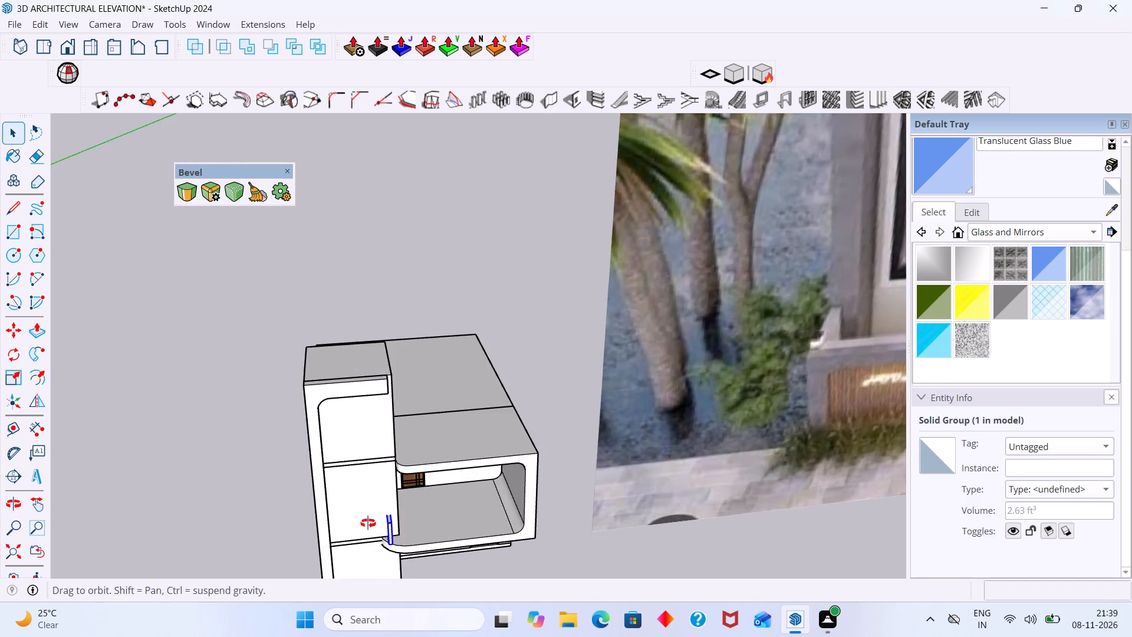
{"action": "middle_click_drag", "start_coordinate": [368, 523], "coordinate": [372, 526]}
{"action": "scroll", "coordinate": [450, 501], "scroll_direction": "up", "scroll_amount": 7}
{"action": "middle_click_drag", "start_coordinate": [338, 530], "coordinate": [368, 421], "text": "shift"}
{"action": "middle_click_drag", "start_coordinate": [409, 428], "coordinate": [409, 491]}
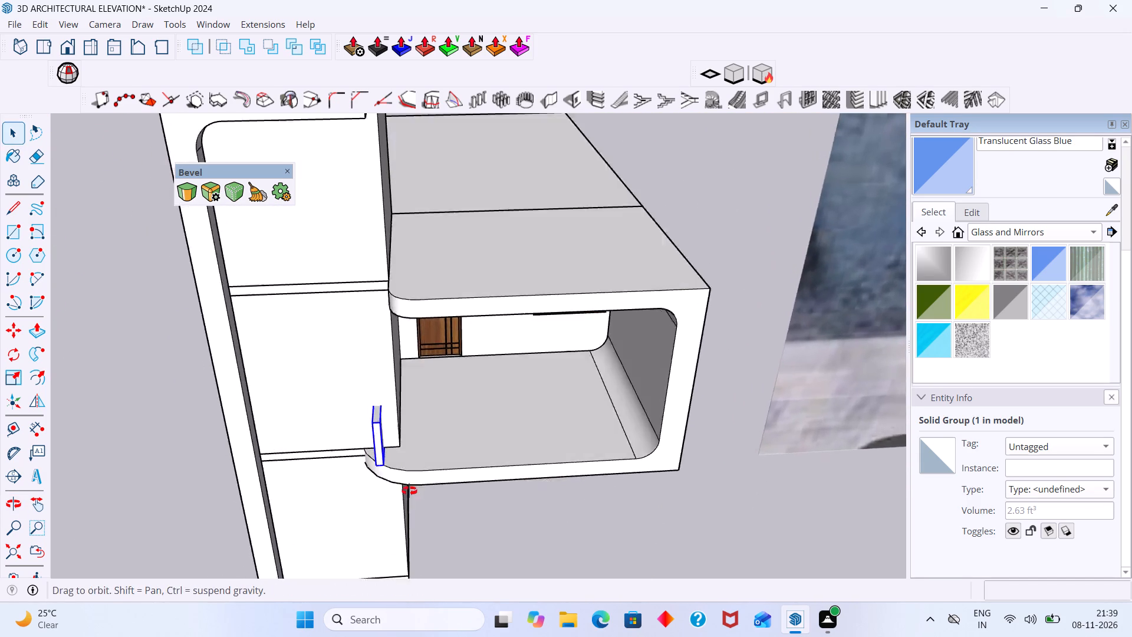
{"action": "middle_click_drag", "start_coordinate": [409, 491], "coordinate": [404, 562]}
{"action": "scroll", "coordinate": [391, 473], "scroll_direction": "up", "scroll_amount": 14}
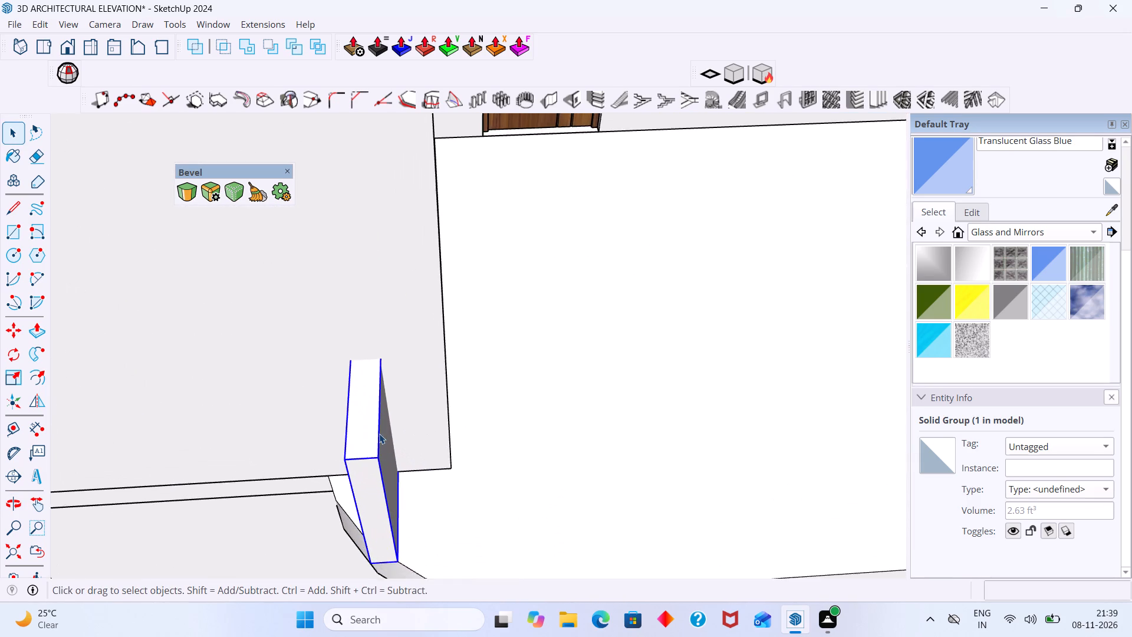
{"action": "scroll", "coordinate": [379, 434], "scroll_direction": "down", "scroll_amount": 13}
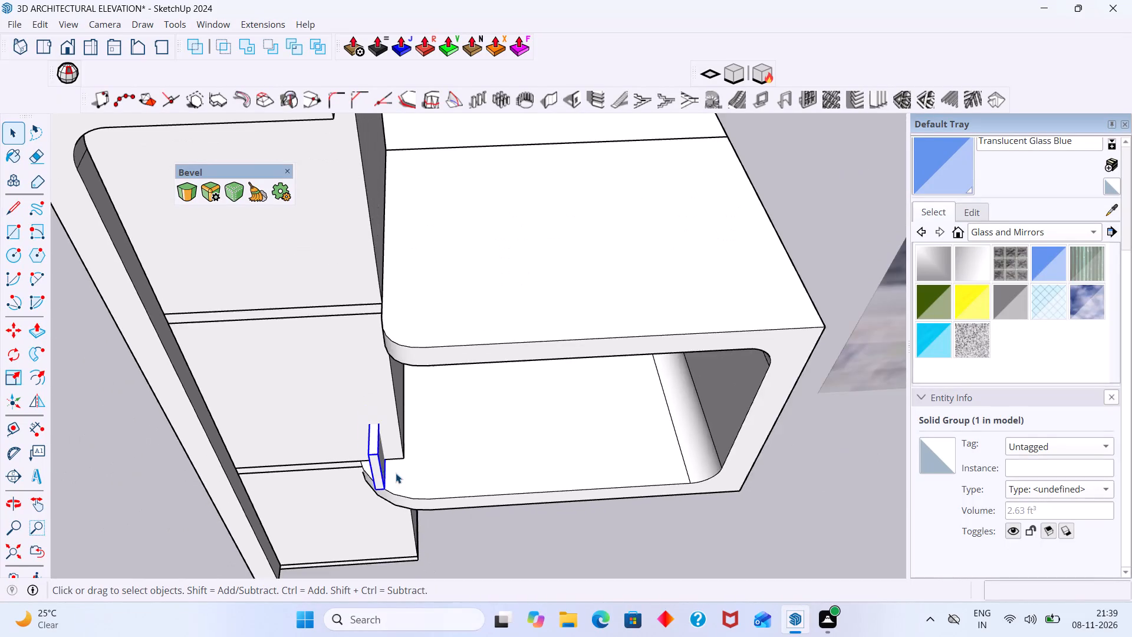
{"action": "scroll", "coordinate": [396, 472], "scroll_direction": "down", "scroll_amount": 20}
{"action": "scroll", "coordinate": [396, 472], "scroll_direction": "down", "scroll_amount": 5}
{"action": "scroll", "coordinate": [817, 373], "scroll_direction": "up", "scroll_amount": 4}
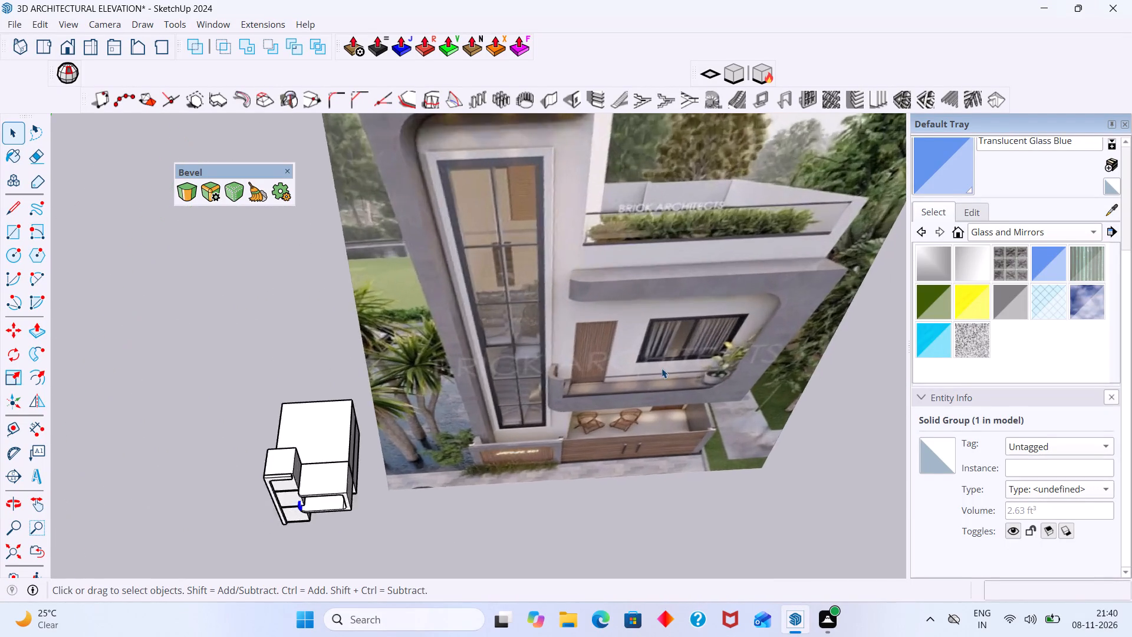
{"action": "scroll", "coordinate": [662, 368], "scroll_direction": "up", "scroll_amount": 10}
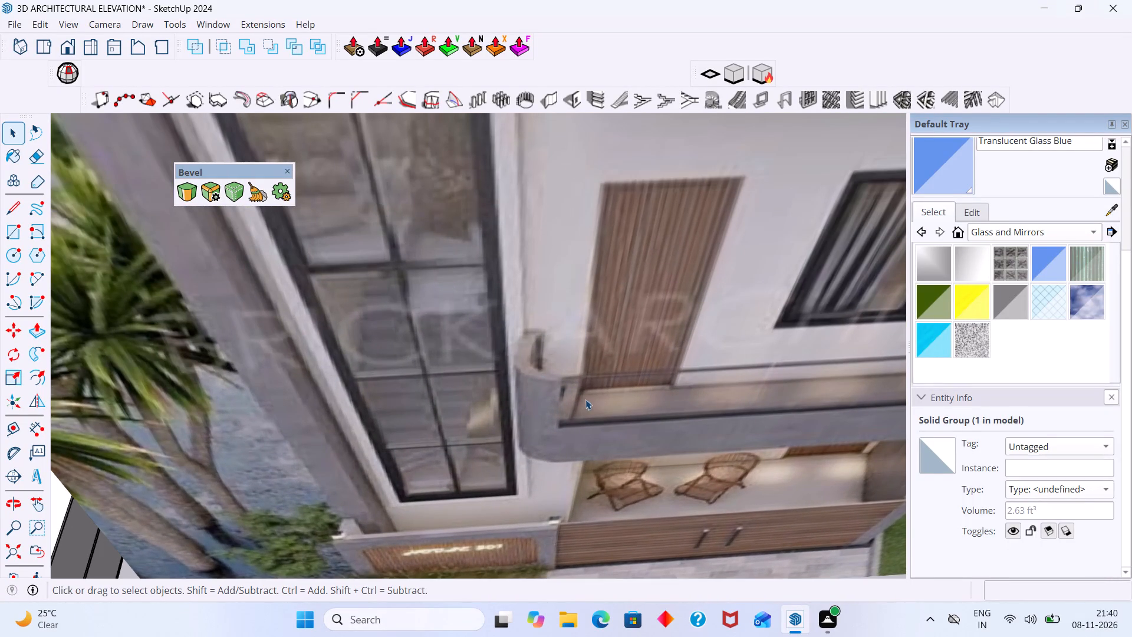
{"action": "scroll", "coordinate": [593, 421], "scroll_direction": "down", "scroll_amount": 3}
{"action": "middle_click_drag", "start_coordinate": [379, 539], "coordinate": [397, 467]}
{"action": "scroll", "coordinate": [372, 484], "scroll_direction": "down", "scroll_amount": 3, "text": "shift"}
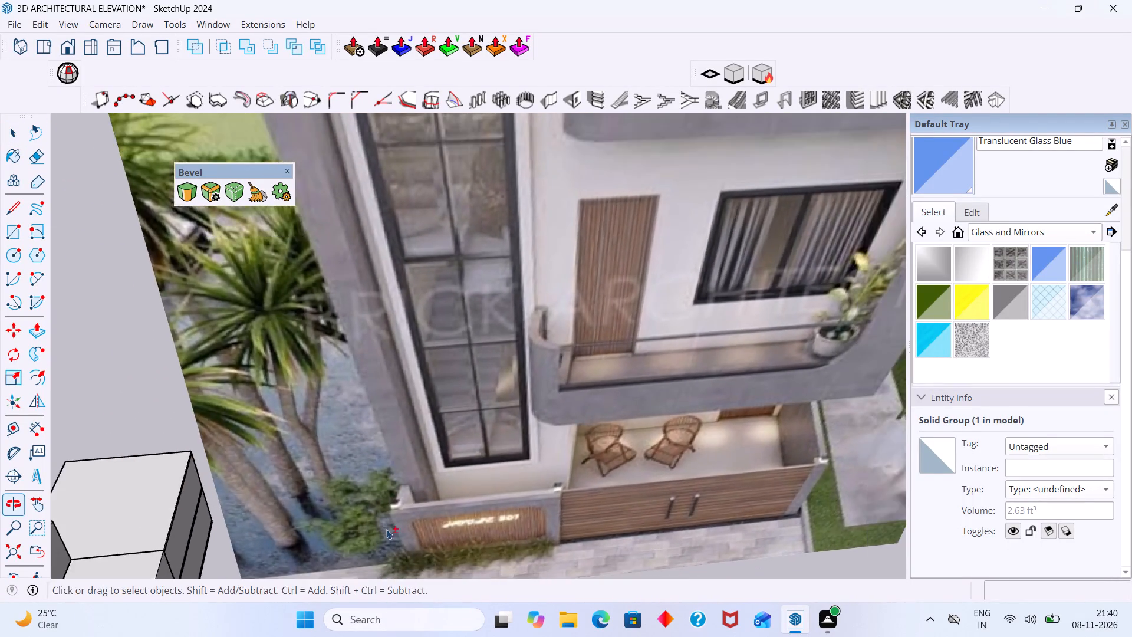
{"action": "middle_click_drag", "start_coordinate": [384, 491], "coordinate": [486, 386], "text": "shift"}
{"action": "scroll", "coordinate": [221, 502], "scroll_direction": "up", "scroll_amount": 19}
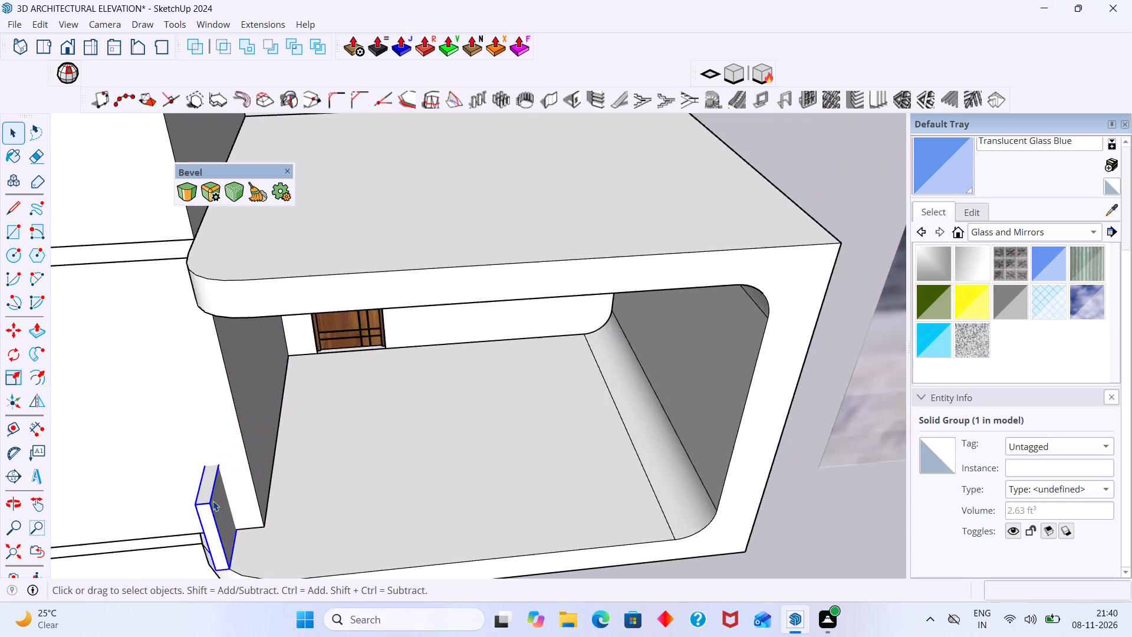
{"action": "scroll", "coordinate": [213, 501], "scroll_direction": "up", "scroll_amount": 12}
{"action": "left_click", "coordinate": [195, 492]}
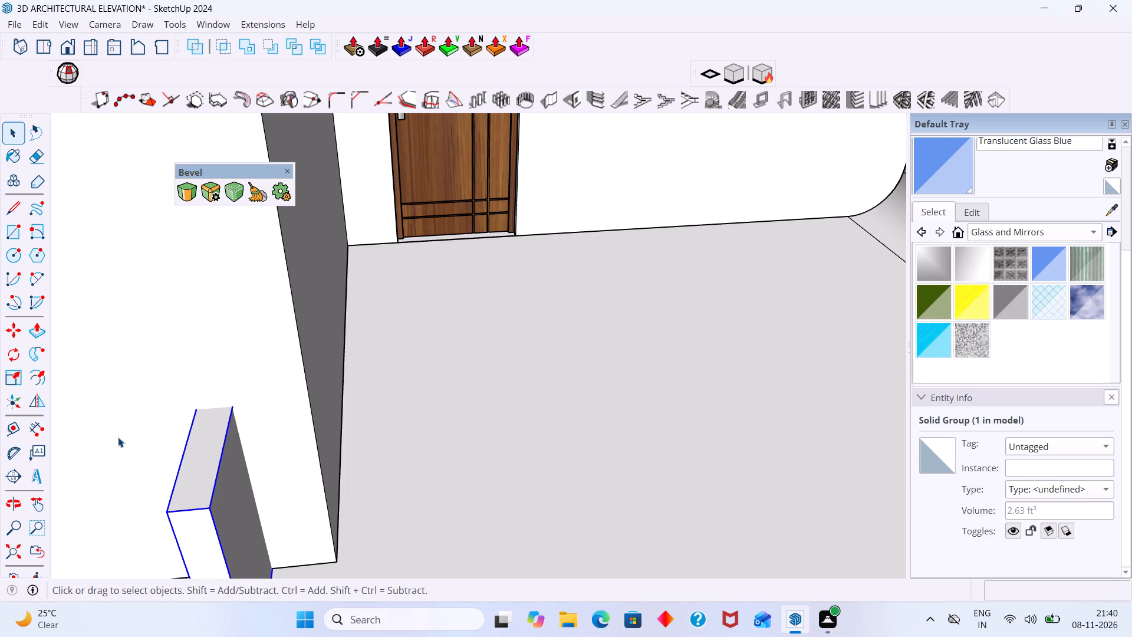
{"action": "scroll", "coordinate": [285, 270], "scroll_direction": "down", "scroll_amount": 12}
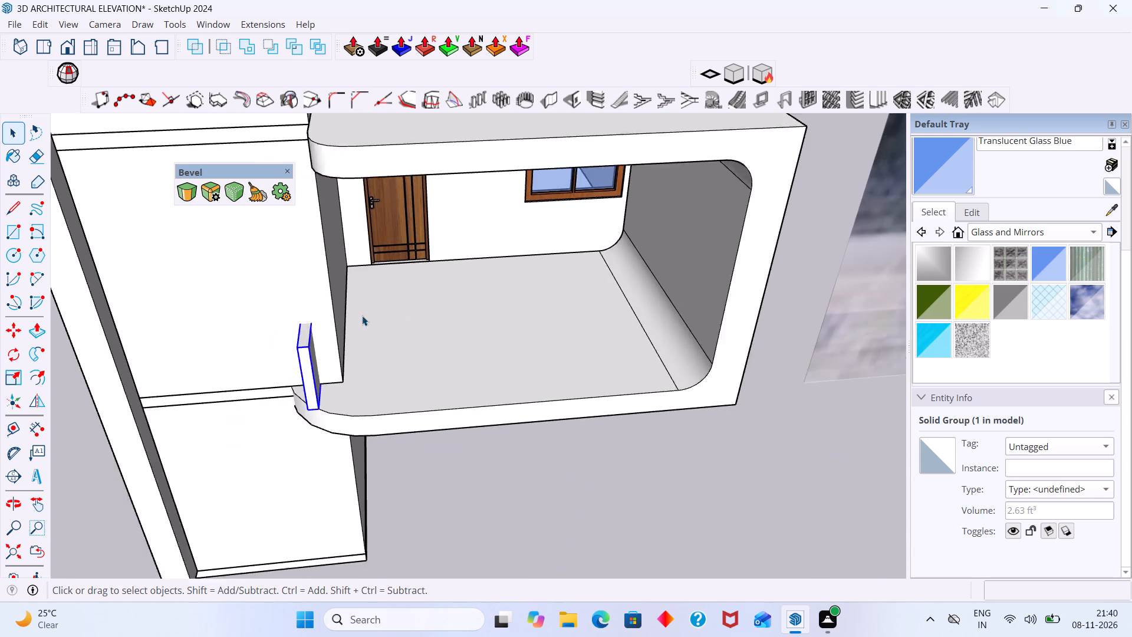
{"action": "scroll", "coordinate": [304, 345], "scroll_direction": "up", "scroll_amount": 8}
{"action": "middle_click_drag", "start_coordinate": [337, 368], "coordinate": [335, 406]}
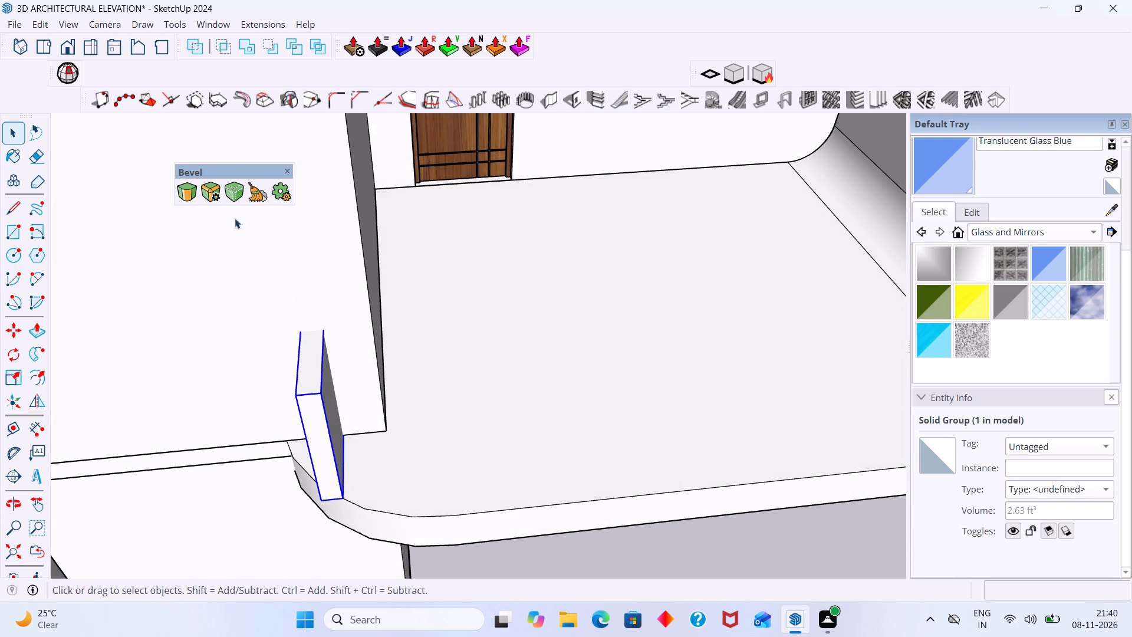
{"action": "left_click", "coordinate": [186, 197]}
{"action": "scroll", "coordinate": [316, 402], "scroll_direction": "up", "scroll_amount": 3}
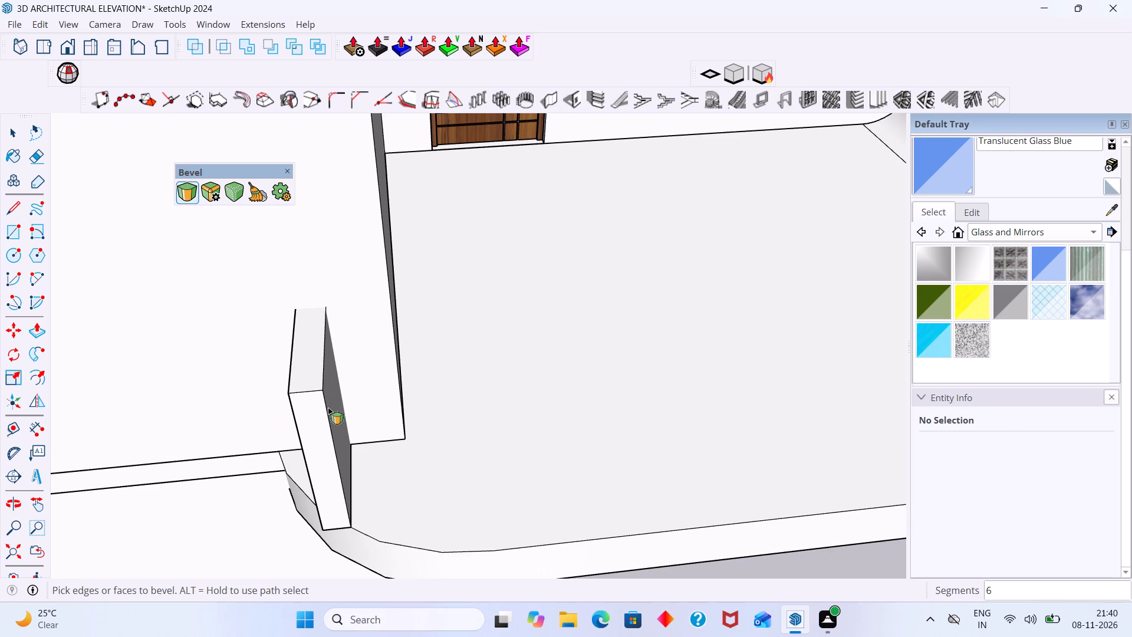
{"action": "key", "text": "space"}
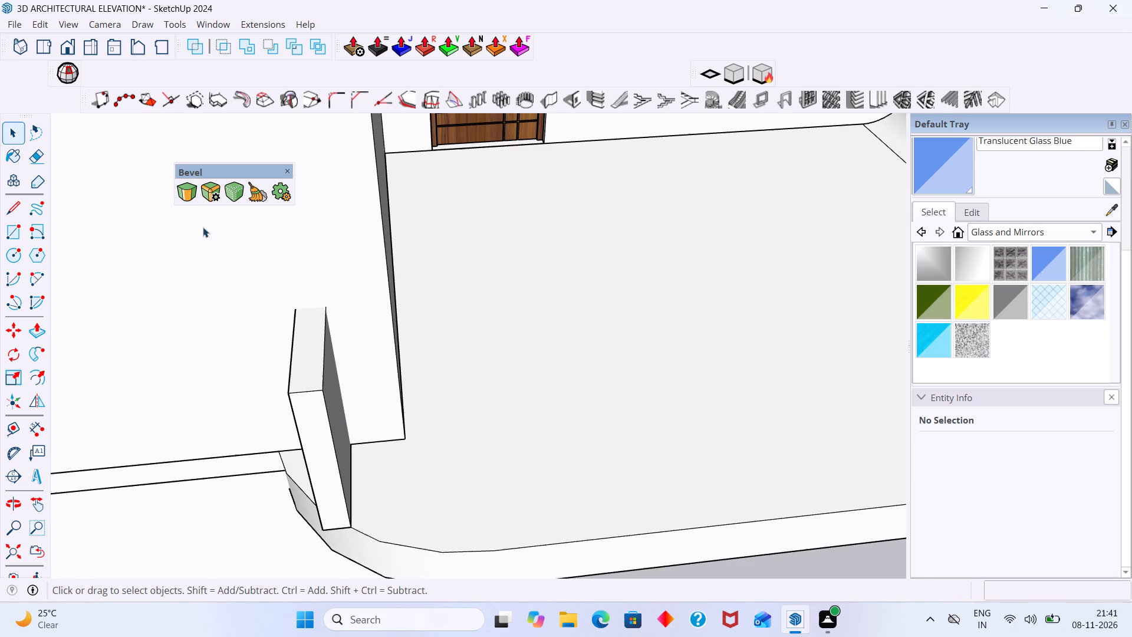
Open the thin parapet block group at the slab's rounded end for editing, ready to bevel its edges.
{"action": "left_click", "coordinate": [195, 198]}
{"action": "left_click", "coordinate": [327, 412]}
{"action": "left_click", "coordinate": [327, 412]}
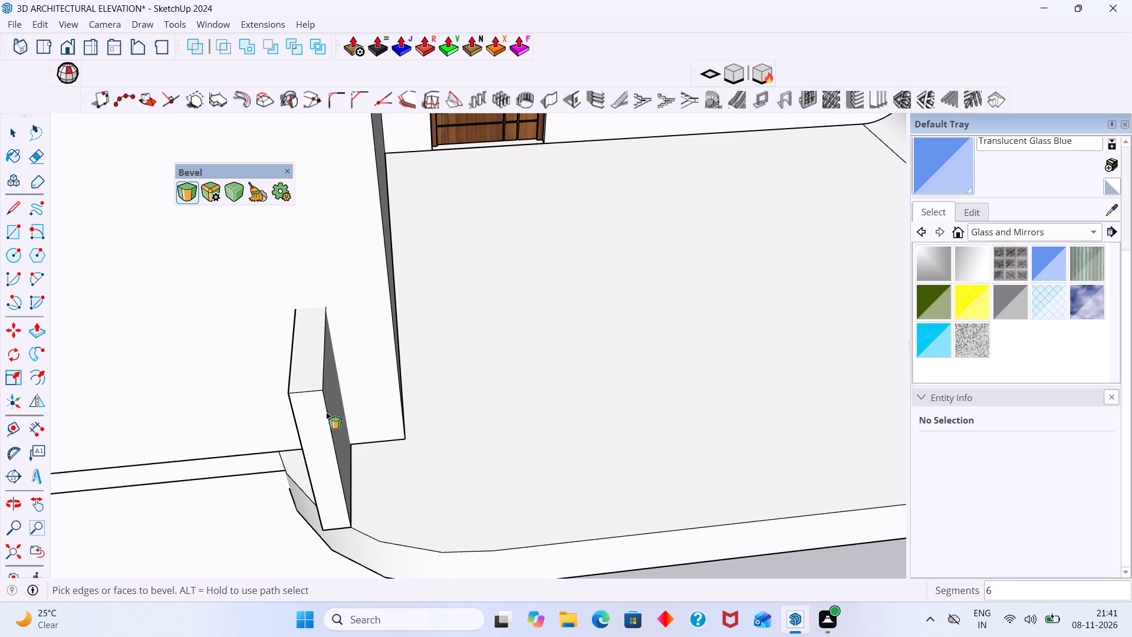
{"action": "scroll", "coordinate": [326, 413], "scroll_direction": "up", "scroll_amount": 3}
{"action": "left_click", "coordinate": [326, 412]}
{"action": "key", "text": "space"}
{"action": "double_click", "coordinate": [321, 347]}
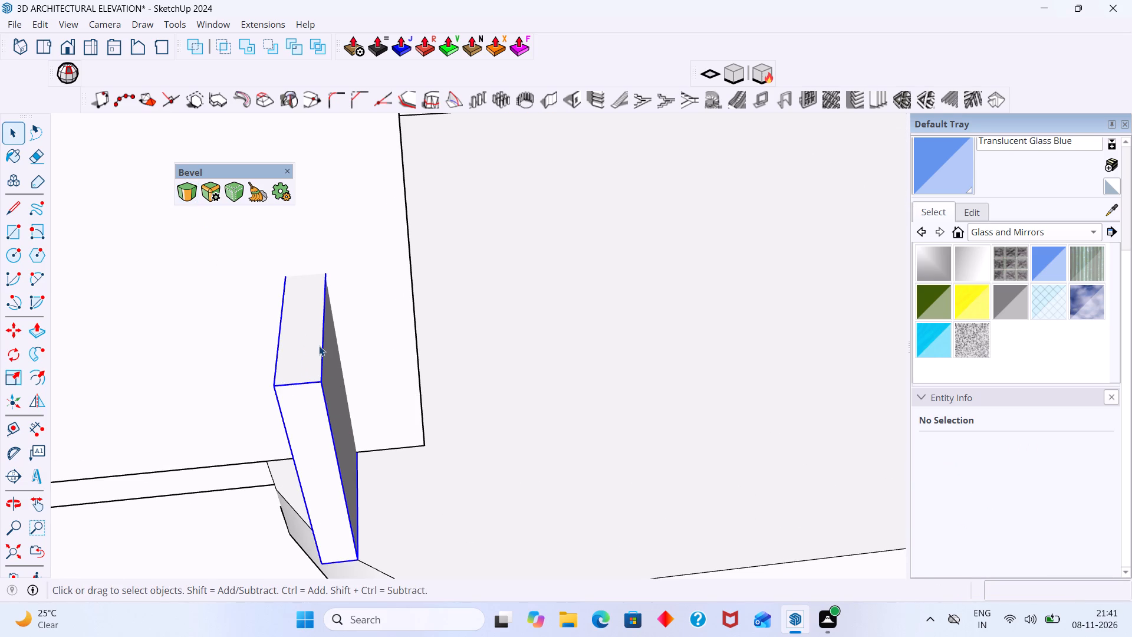
{"action": "left_click", "coordinate": [314, 412]}
{"action": "double_click", "coordinate": [320, 416]}
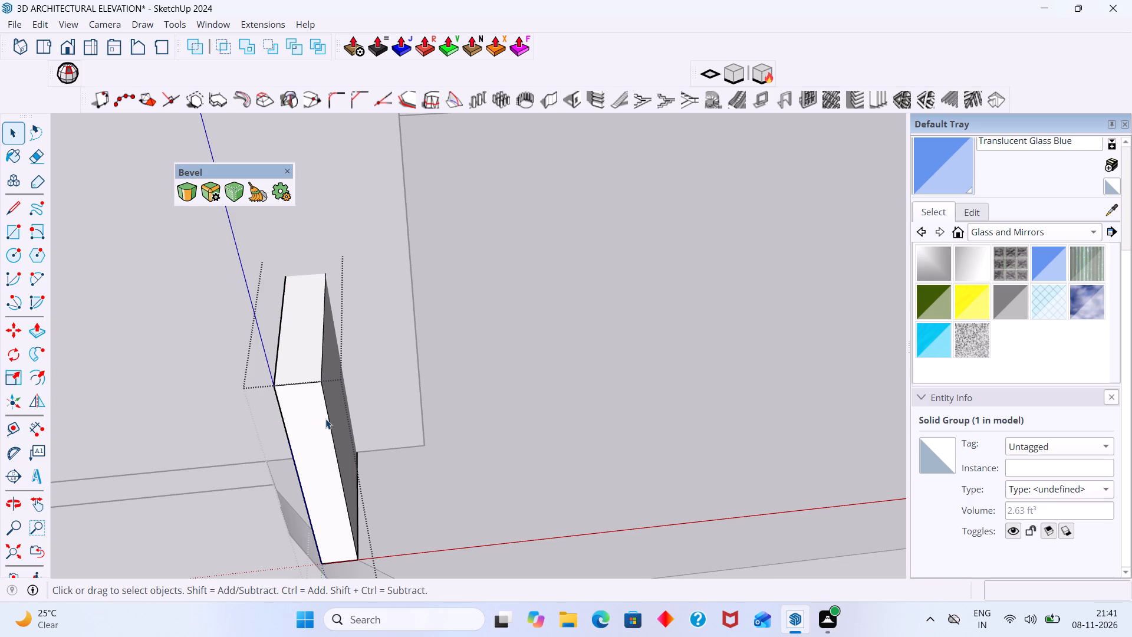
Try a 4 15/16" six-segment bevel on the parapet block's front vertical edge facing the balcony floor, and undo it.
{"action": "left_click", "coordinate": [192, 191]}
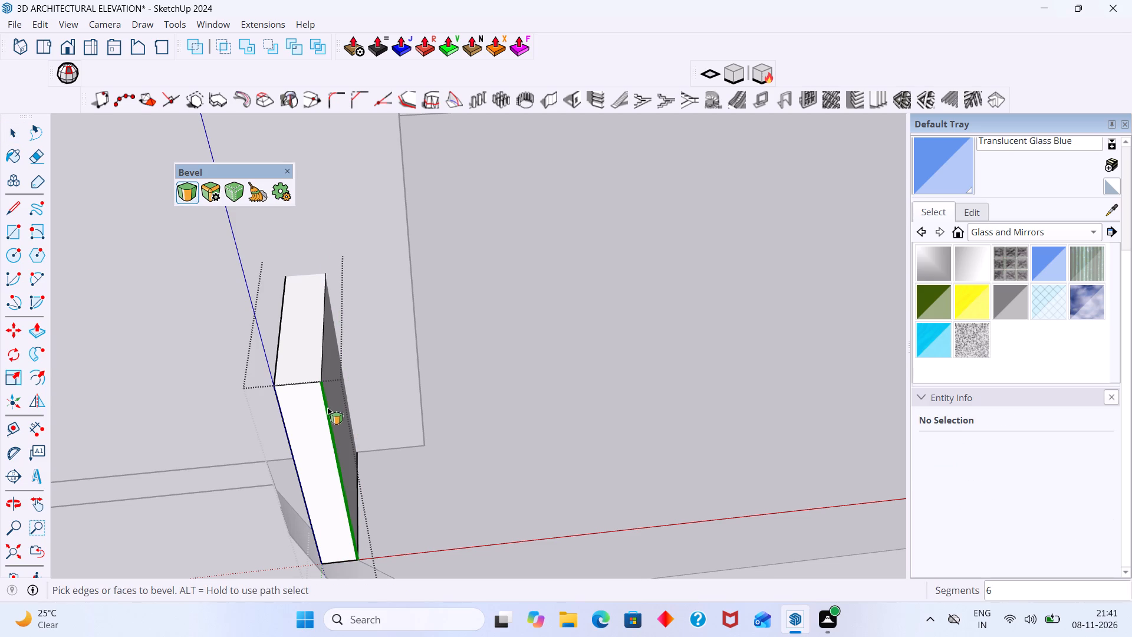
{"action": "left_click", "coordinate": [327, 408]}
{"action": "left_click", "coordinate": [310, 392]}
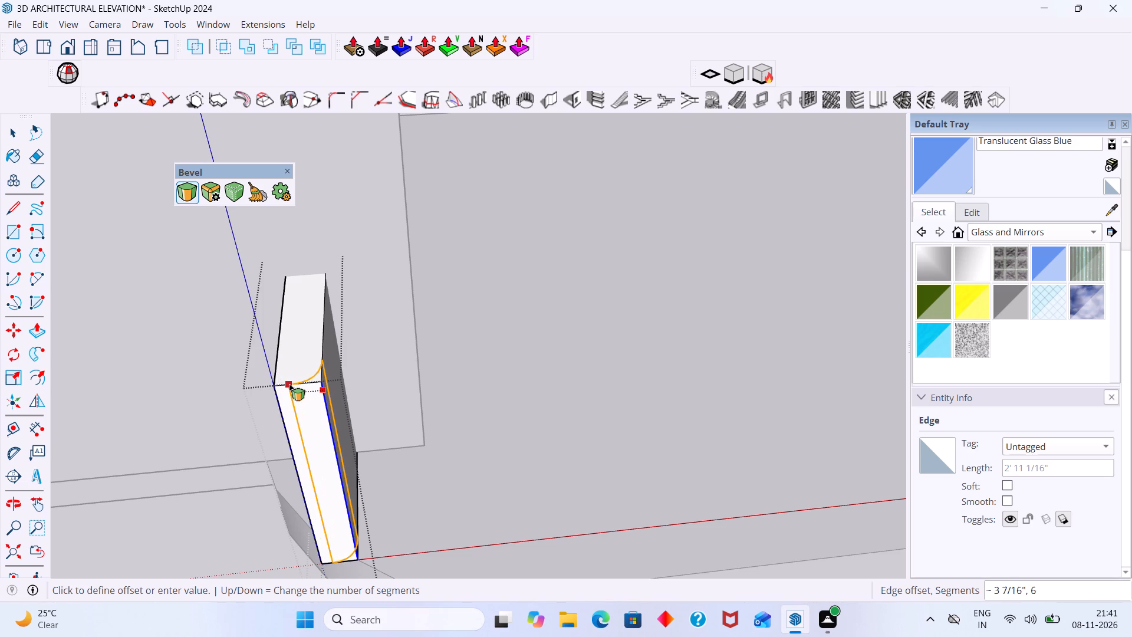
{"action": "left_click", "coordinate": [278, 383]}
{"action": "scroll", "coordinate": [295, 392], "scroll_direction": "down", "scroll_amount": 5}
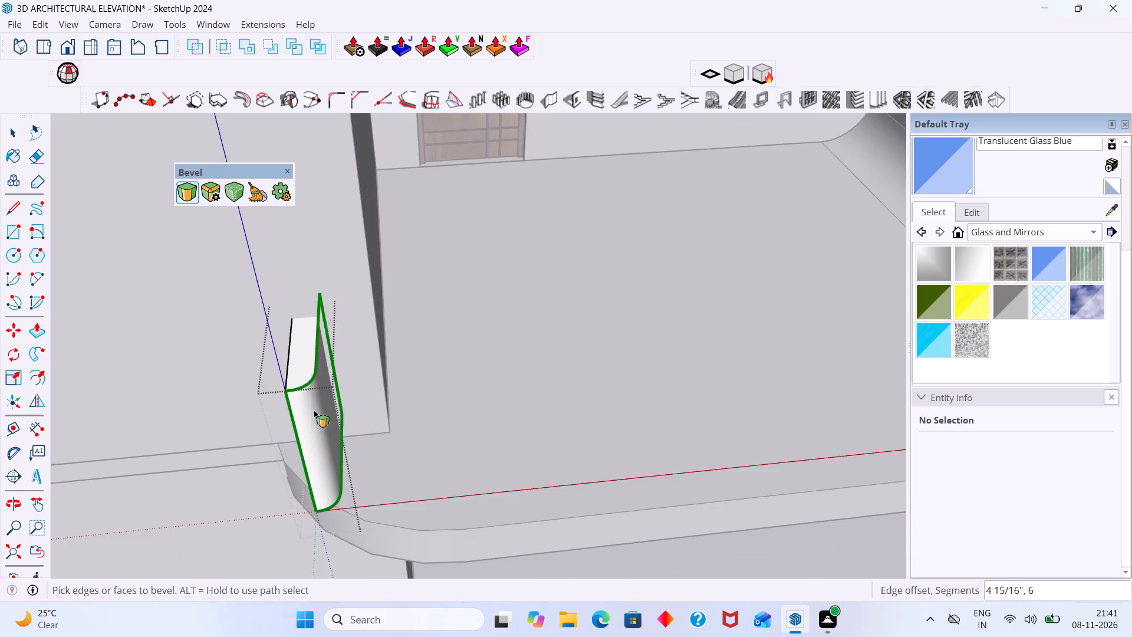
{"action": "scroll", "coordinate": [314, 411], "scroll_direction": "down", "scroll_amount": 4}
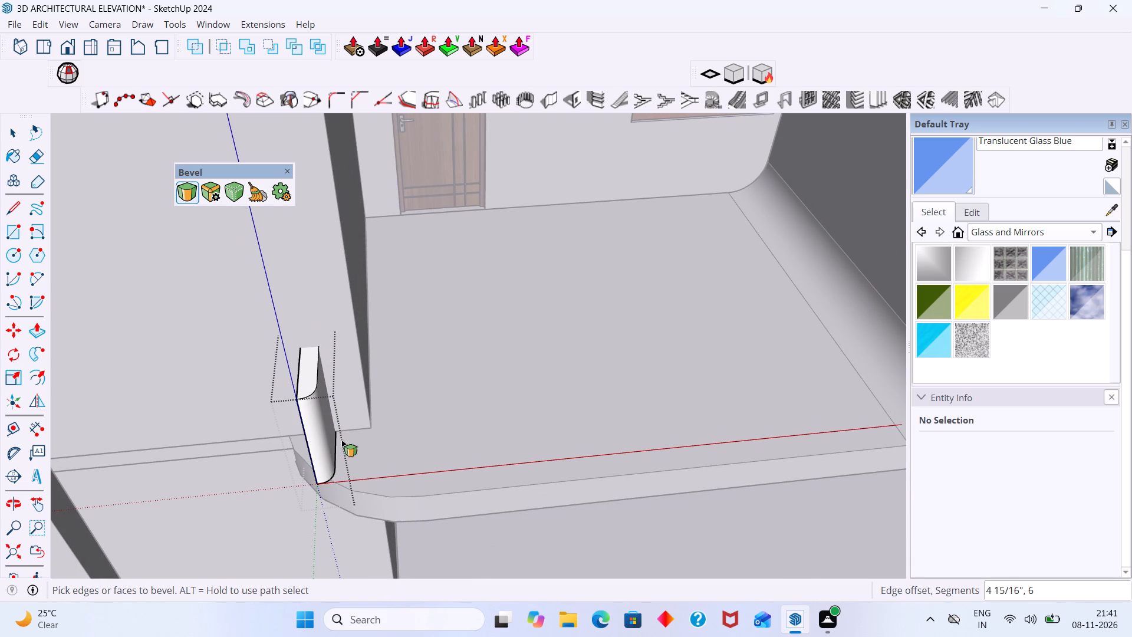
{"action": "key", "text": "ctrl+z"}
Bevel the parapet block's outer front vertical edge, away from the balcony floor, by 4 15/16" with 6 segments, and close the group.
{"action": "scroll", "coordinate": [302, 428], "scroll_direction": "up", "scroll_amount": 1}
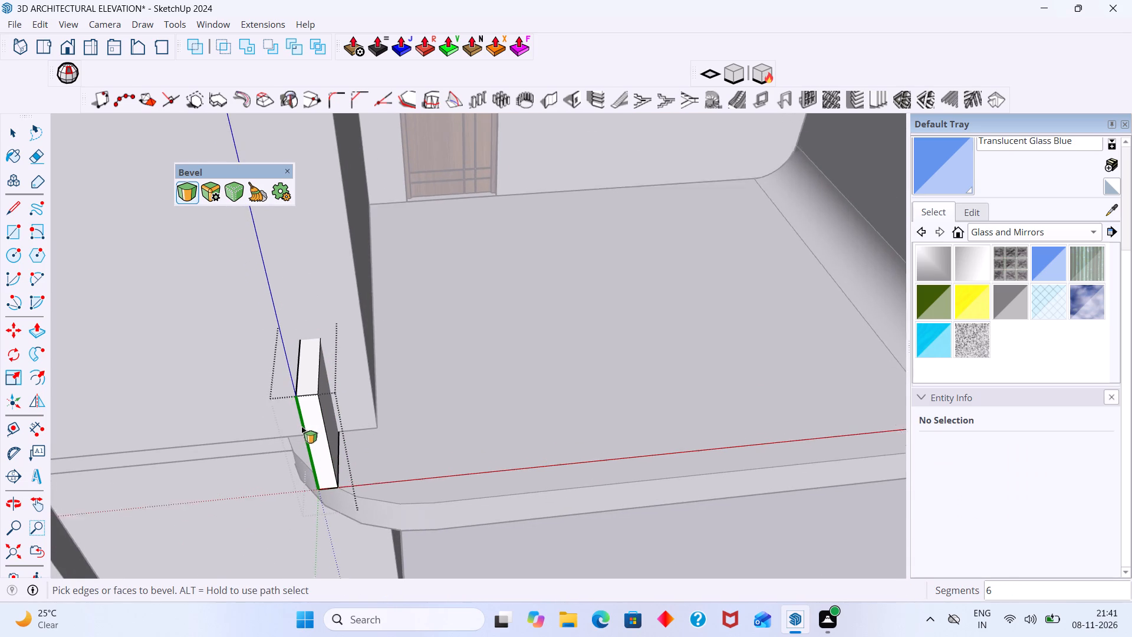
{"action": "scroll", "coordinate": [301, 426], "scroll_direction": "up", "scroll_amount": 3}
{"action": "left_click", "coordinate": [303, 421]}
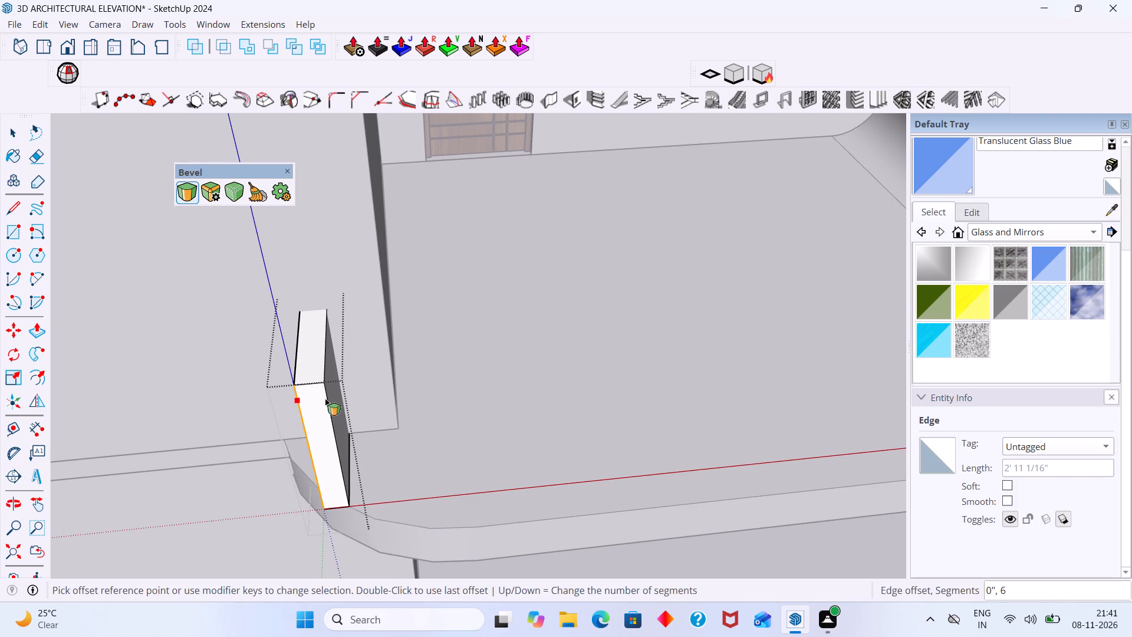
{"action": "left_click", "coordinate": [325, 398]}
{"action": "left_click", "coordinate": [328, 395]}
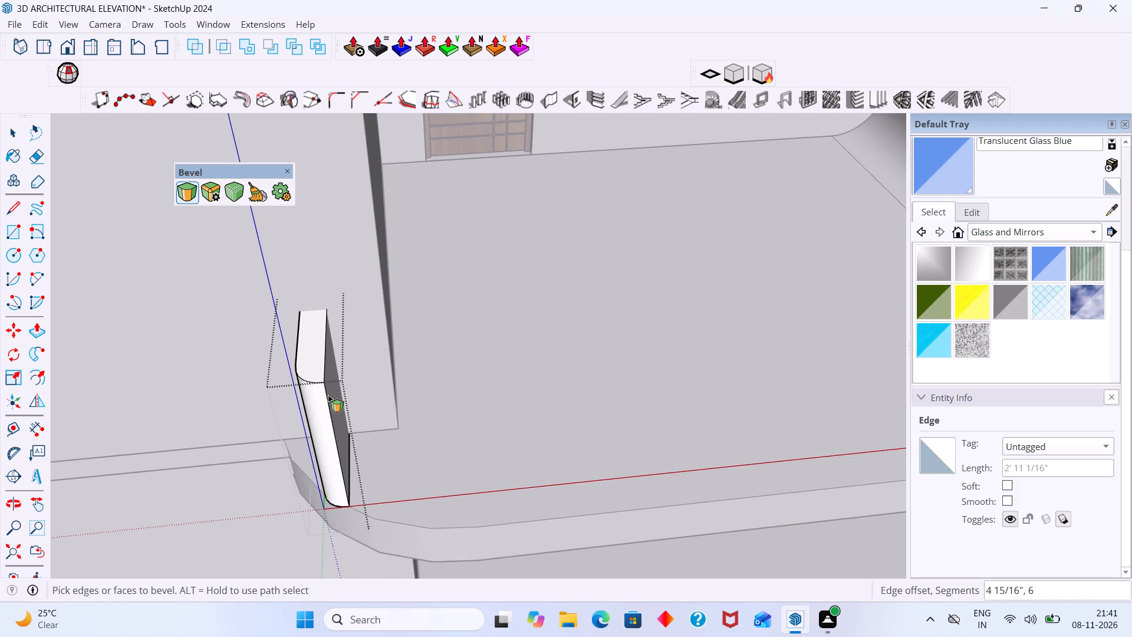
{"action": "key", "text": "space"}
{"action": "scroll", "coordinate": [320, 427], "scroll_direction": "down", "scroll_amount": 5}
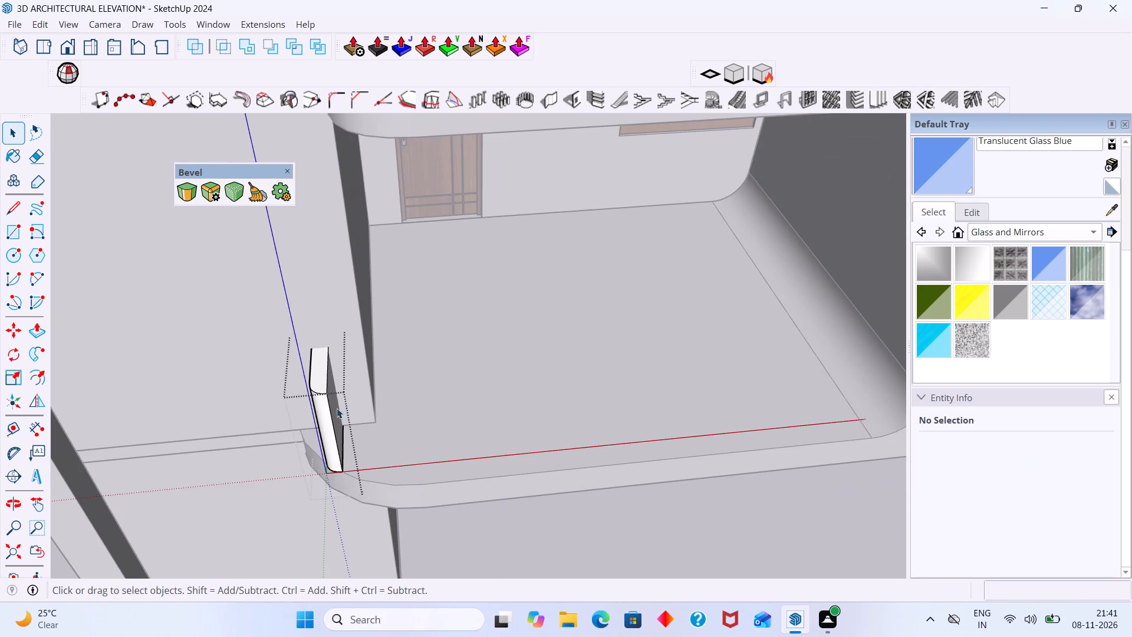
{"action": "left_click", "coordinate": [317, 505]}
Examine how the beveled parapet block sits against the slab's curved end and the strip of slab outside it.
{"action": "scroll", "coordinate": [353, 472], "scroll_direction": "up", "scroll_amount": 4}
{"action": "scroll", "coordinate": [333, 464], "scroll_direction": "down", "scroll_amount": 1}
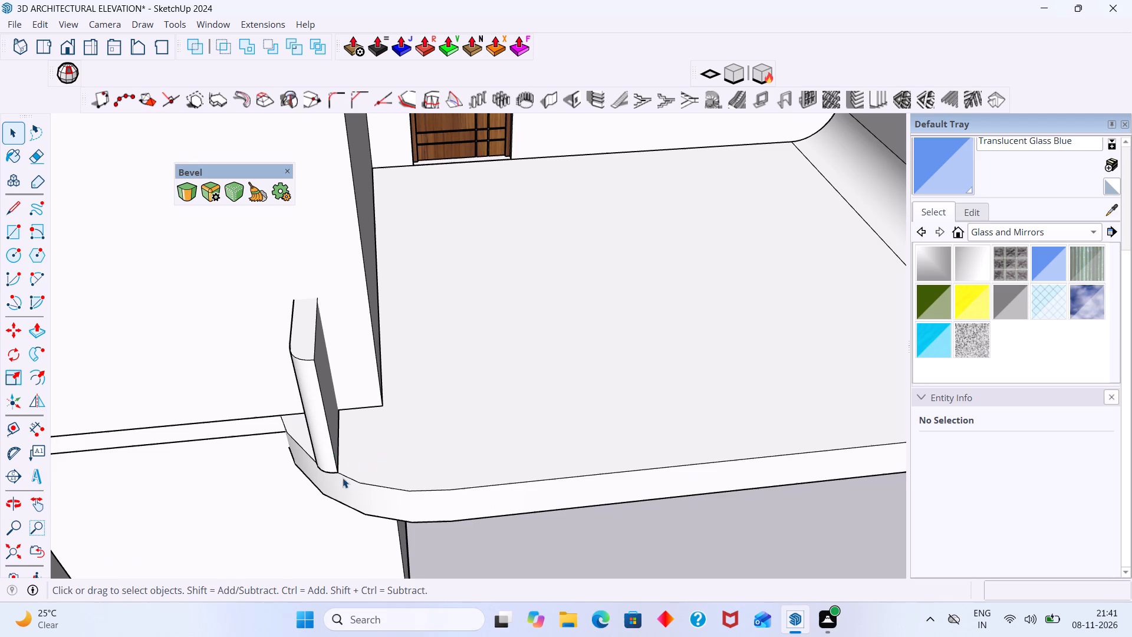
{"action": "scroll", "coordinate": [341, 478], "scroll_direction": "up", "scroll_amount": 2}
{"action": "scroll", "coordinate": [339, 459], "scroll_direction": "down", "scroll_amount": 3}
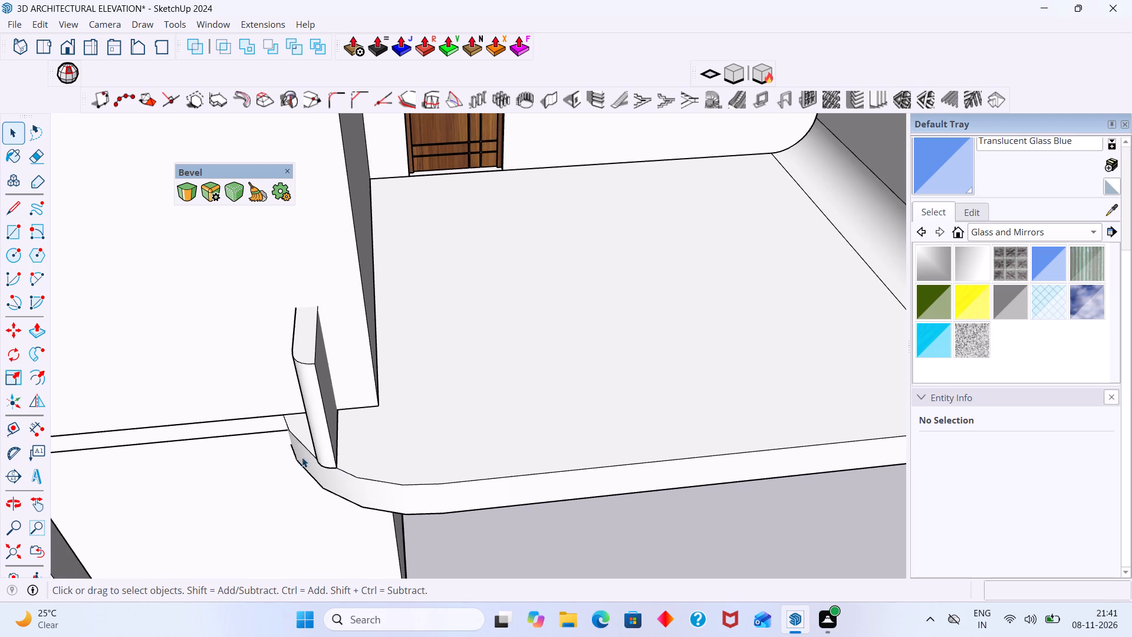
{"action": "middle_click_drag", "start_coordinate": [312, 452], "coordinate": [447, 419]}
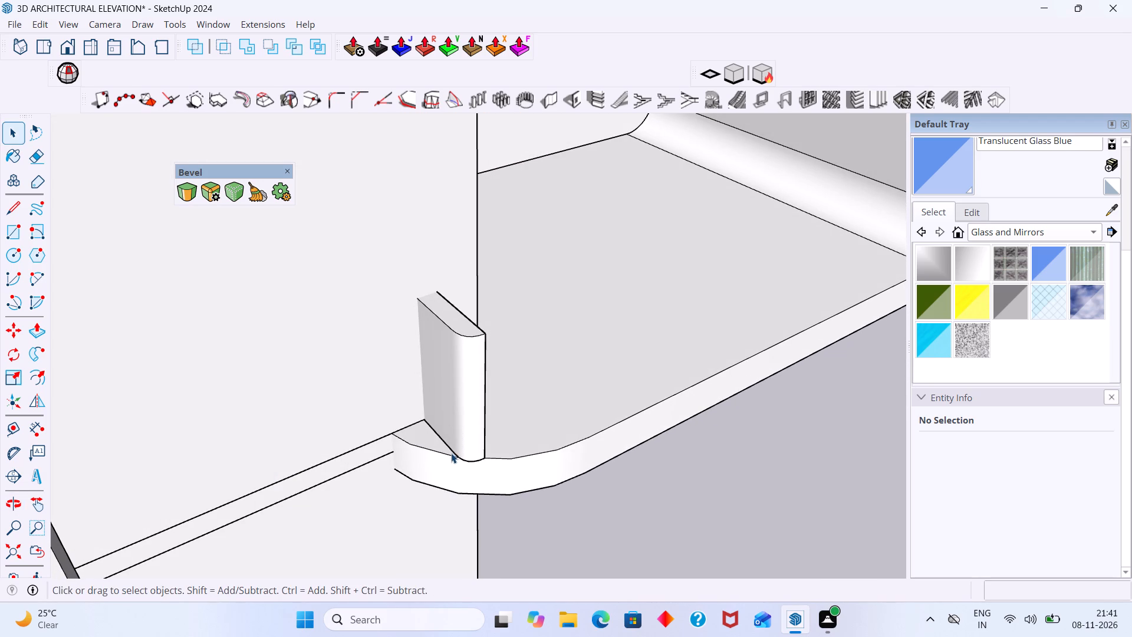
{"action": "scroll", "coordinate": [435, 467], "scroll_direction": "up", "scroll_amount": 2}
{"action": "scroll", "coordinate": [433, 466], "scroll_direction": "down", "scroll_amount": 9}
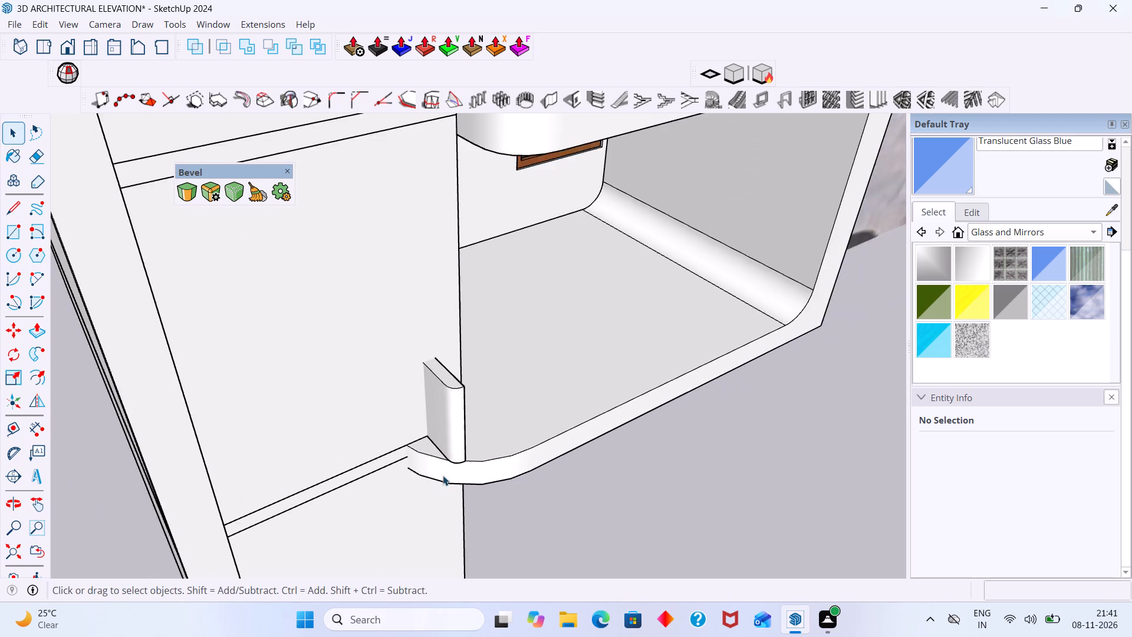
{"action": "scroll", "coordinate": [443, 475], "scroll_direction": "down", "scroll_amount": 2}
{"action": "middle_click_drag", "start_coordinate": [386, 494], "coordinate": [337, 509]}
{"action": "scroll", "coordinate": [429, 471], "scroll_direction": "up", "scroll_amount": 8}
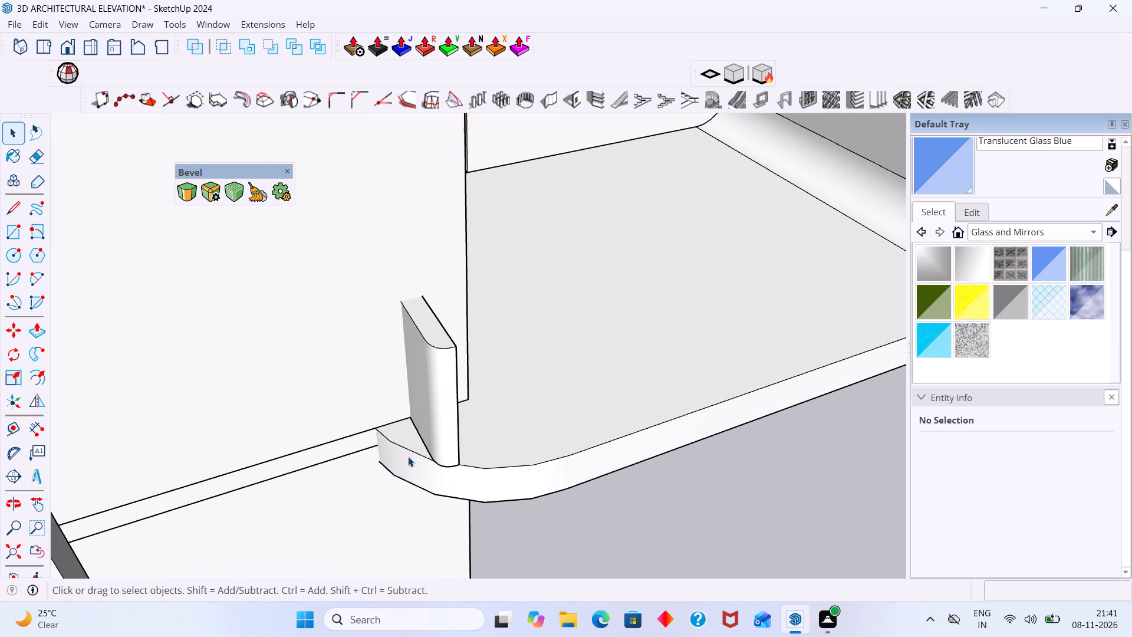
{"action": "scroll", "coordinate": [420, 455], "scroll_direction": "up", "scroll_amount": 1}
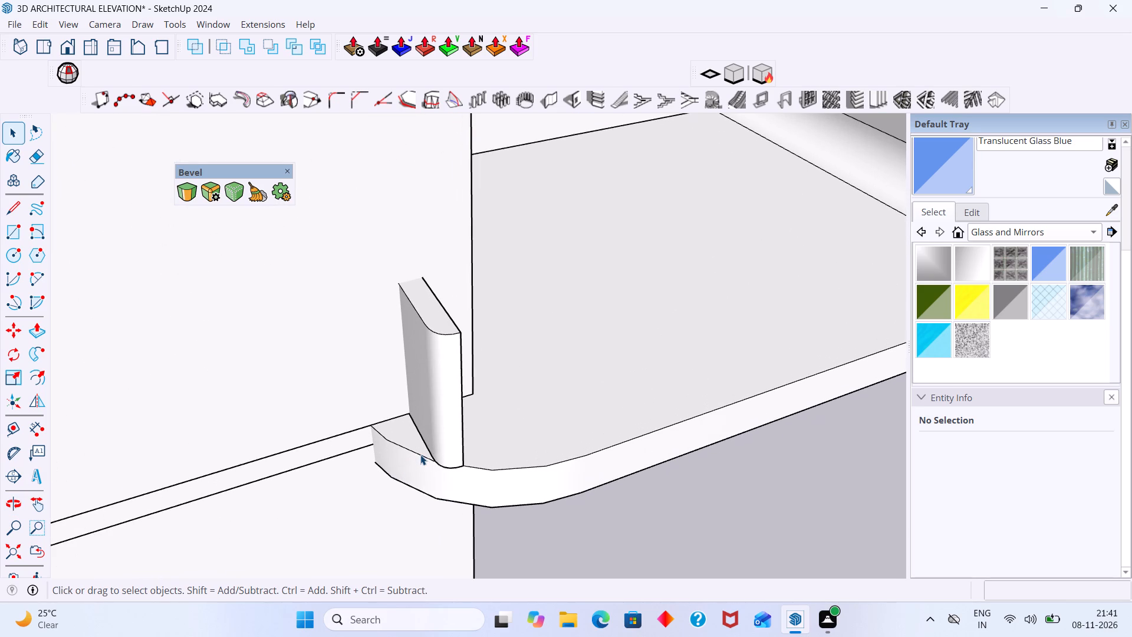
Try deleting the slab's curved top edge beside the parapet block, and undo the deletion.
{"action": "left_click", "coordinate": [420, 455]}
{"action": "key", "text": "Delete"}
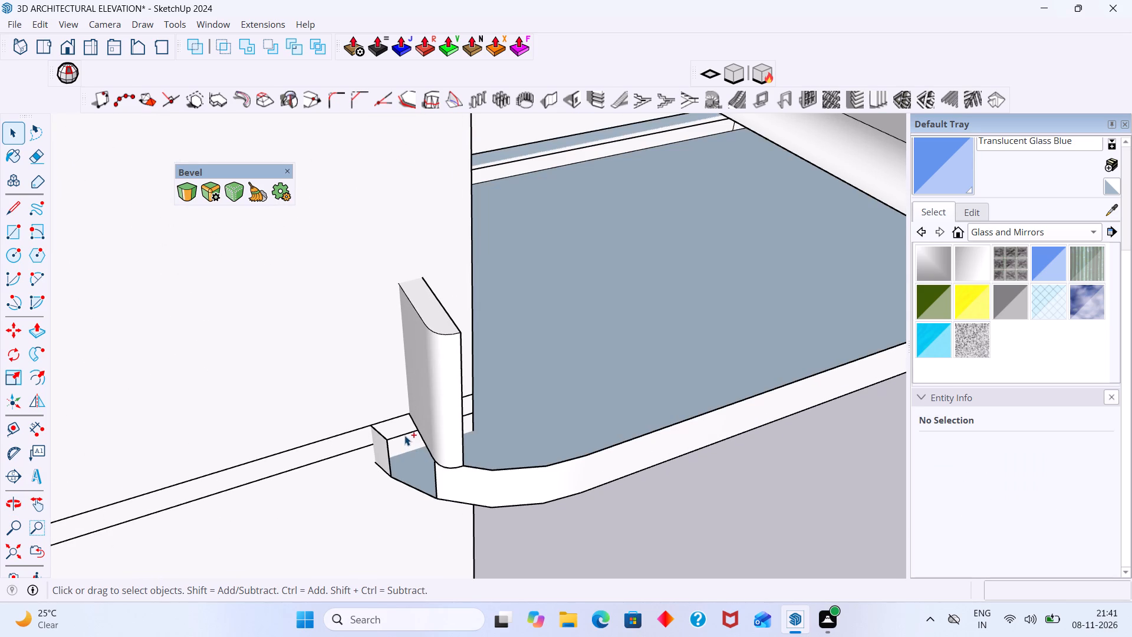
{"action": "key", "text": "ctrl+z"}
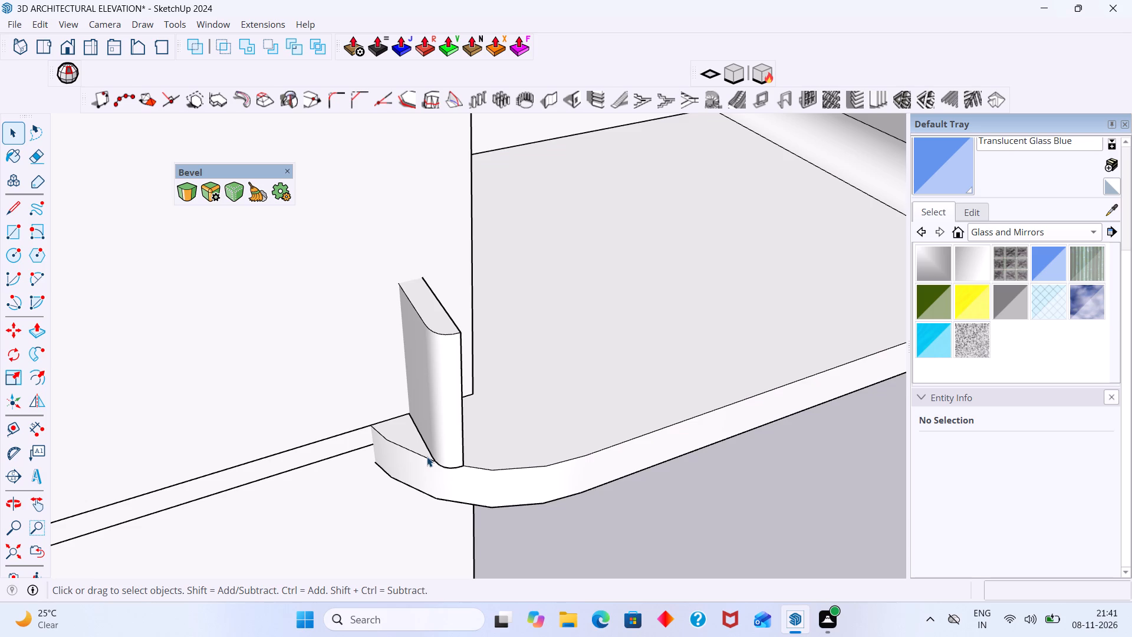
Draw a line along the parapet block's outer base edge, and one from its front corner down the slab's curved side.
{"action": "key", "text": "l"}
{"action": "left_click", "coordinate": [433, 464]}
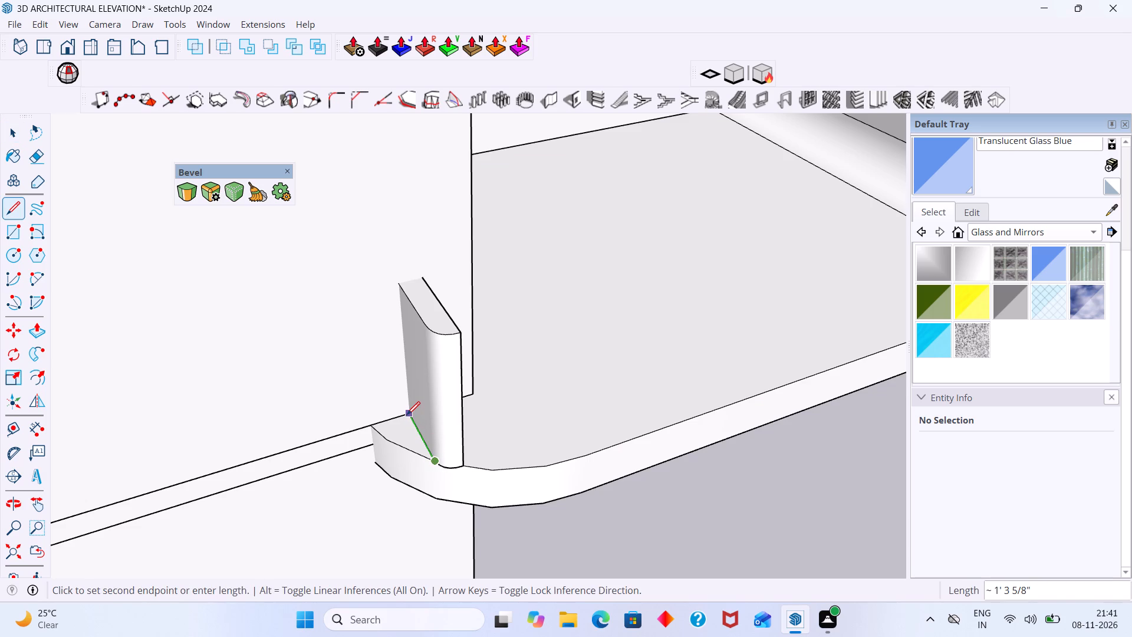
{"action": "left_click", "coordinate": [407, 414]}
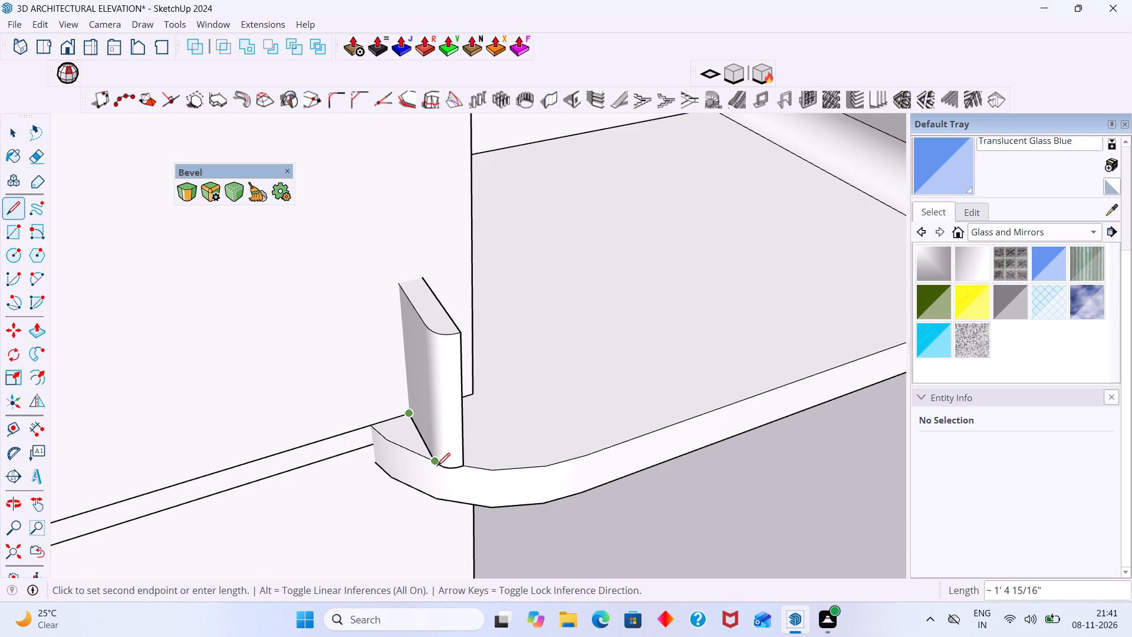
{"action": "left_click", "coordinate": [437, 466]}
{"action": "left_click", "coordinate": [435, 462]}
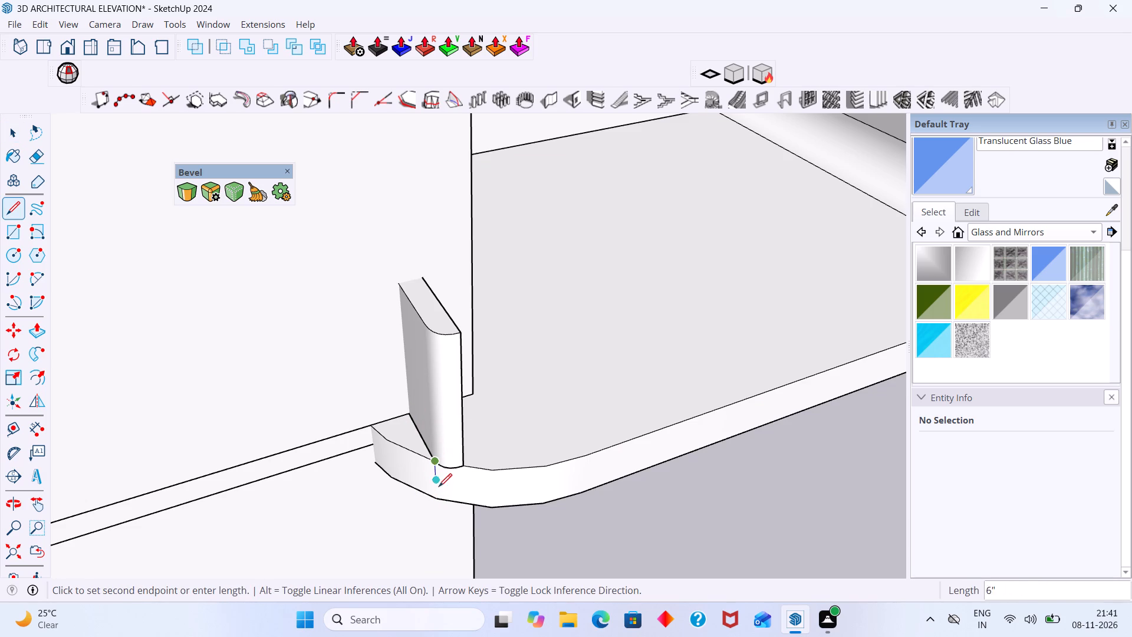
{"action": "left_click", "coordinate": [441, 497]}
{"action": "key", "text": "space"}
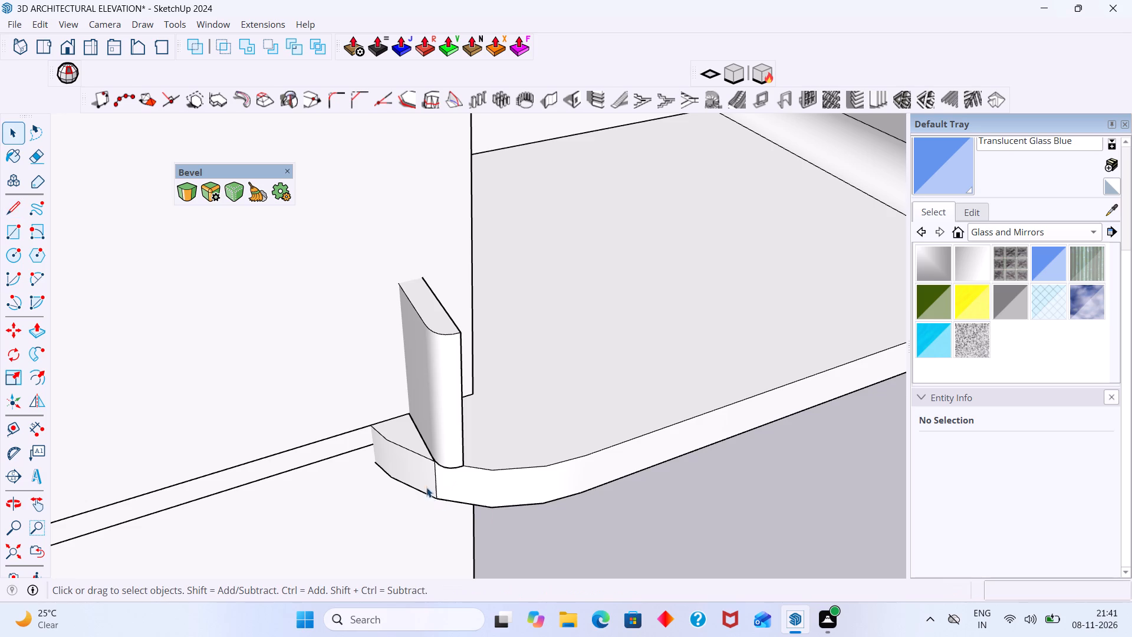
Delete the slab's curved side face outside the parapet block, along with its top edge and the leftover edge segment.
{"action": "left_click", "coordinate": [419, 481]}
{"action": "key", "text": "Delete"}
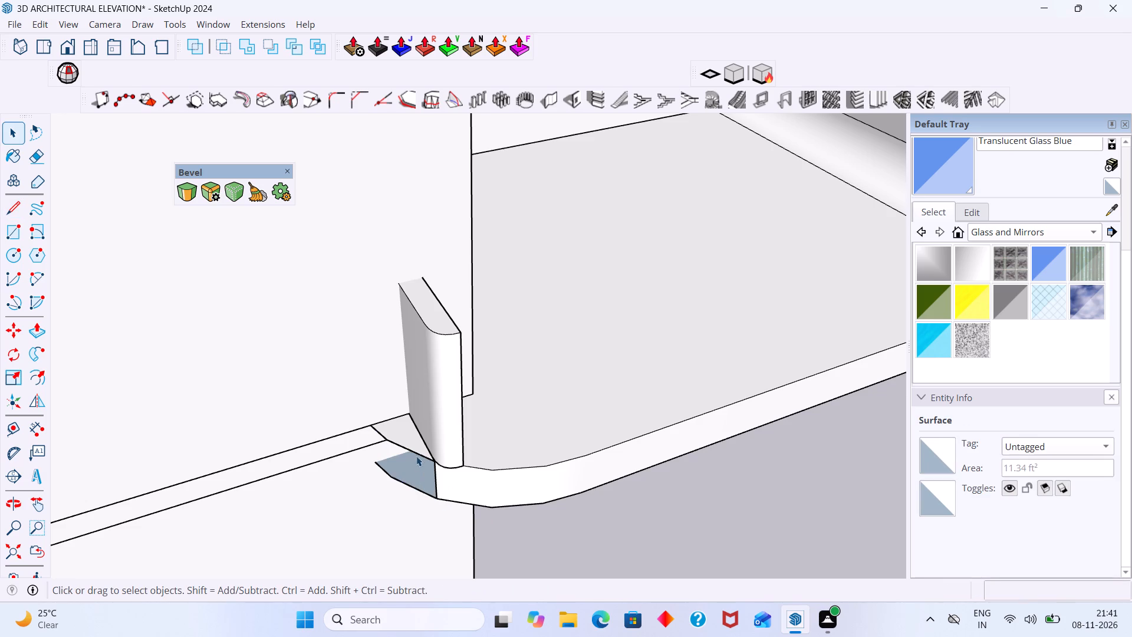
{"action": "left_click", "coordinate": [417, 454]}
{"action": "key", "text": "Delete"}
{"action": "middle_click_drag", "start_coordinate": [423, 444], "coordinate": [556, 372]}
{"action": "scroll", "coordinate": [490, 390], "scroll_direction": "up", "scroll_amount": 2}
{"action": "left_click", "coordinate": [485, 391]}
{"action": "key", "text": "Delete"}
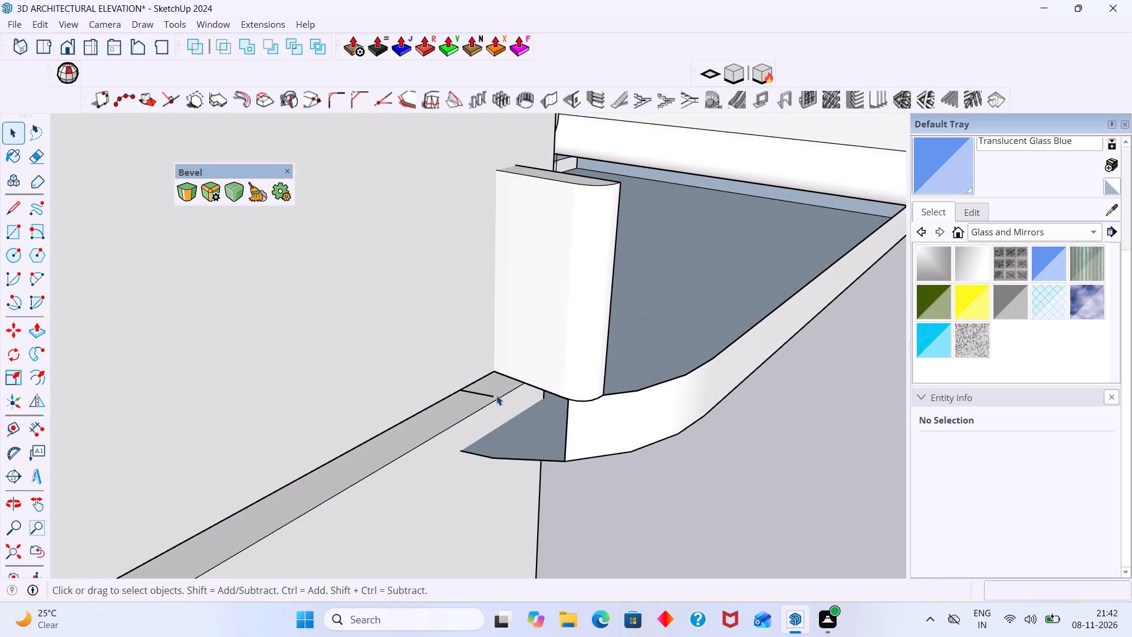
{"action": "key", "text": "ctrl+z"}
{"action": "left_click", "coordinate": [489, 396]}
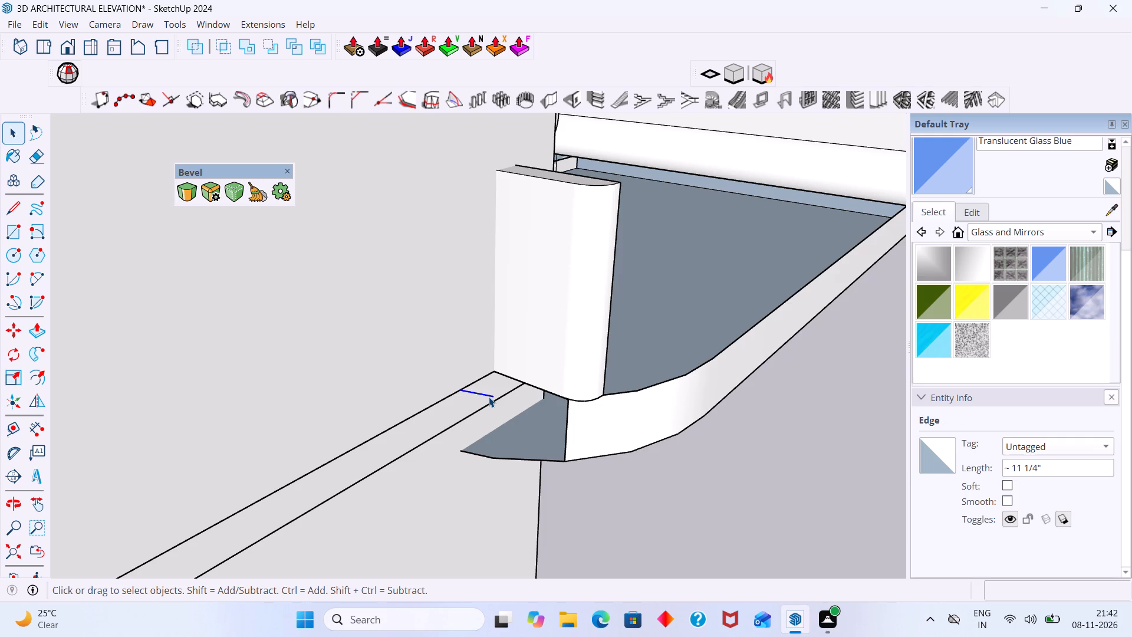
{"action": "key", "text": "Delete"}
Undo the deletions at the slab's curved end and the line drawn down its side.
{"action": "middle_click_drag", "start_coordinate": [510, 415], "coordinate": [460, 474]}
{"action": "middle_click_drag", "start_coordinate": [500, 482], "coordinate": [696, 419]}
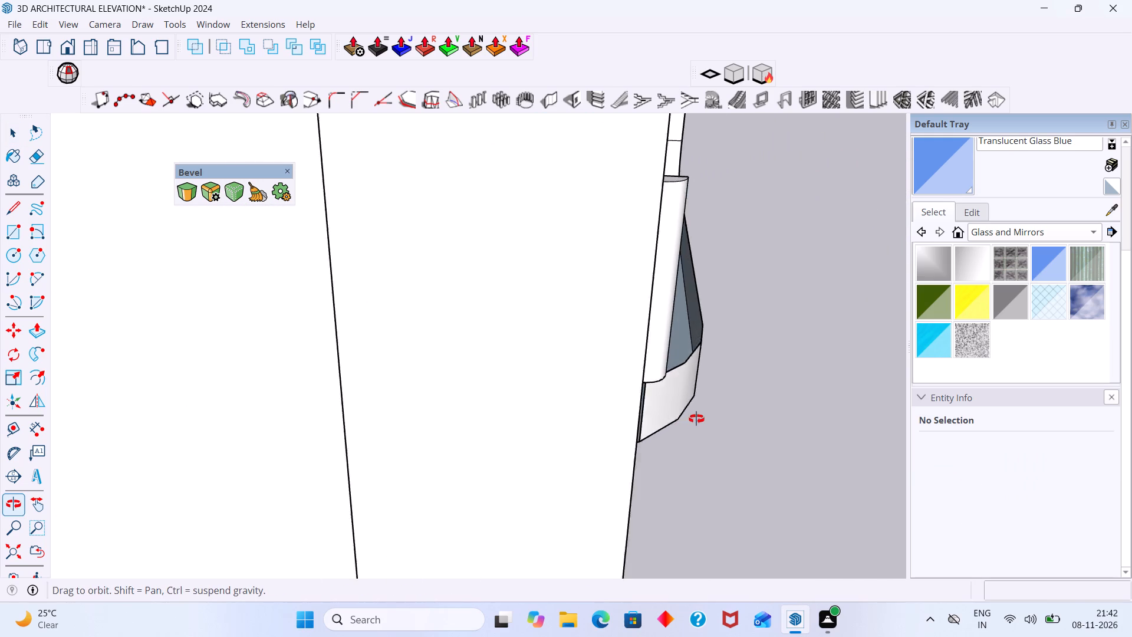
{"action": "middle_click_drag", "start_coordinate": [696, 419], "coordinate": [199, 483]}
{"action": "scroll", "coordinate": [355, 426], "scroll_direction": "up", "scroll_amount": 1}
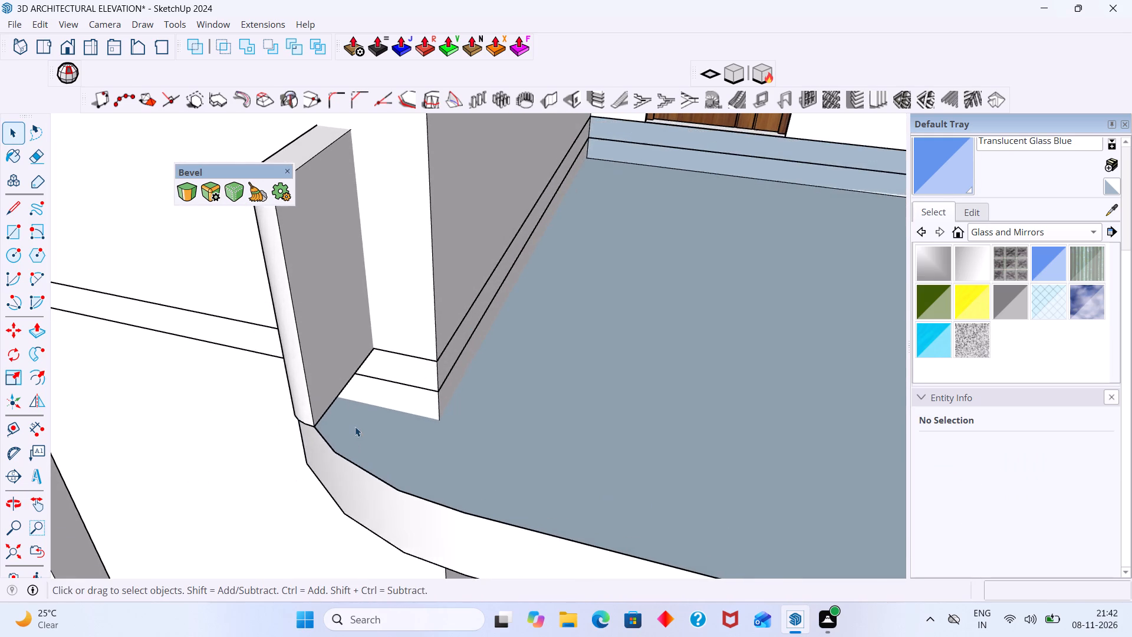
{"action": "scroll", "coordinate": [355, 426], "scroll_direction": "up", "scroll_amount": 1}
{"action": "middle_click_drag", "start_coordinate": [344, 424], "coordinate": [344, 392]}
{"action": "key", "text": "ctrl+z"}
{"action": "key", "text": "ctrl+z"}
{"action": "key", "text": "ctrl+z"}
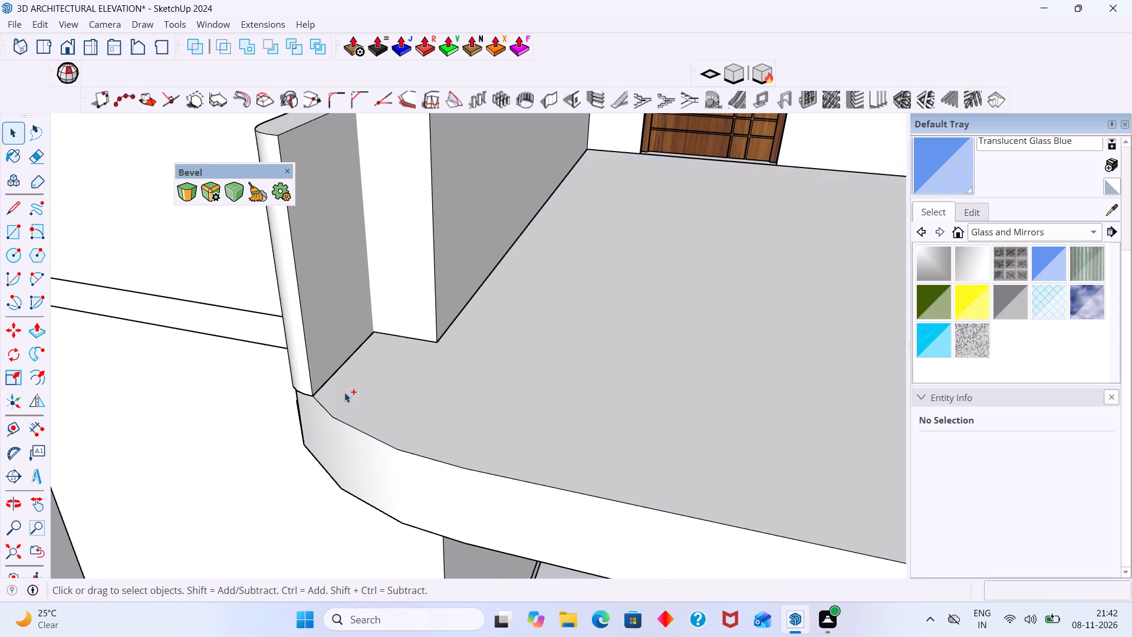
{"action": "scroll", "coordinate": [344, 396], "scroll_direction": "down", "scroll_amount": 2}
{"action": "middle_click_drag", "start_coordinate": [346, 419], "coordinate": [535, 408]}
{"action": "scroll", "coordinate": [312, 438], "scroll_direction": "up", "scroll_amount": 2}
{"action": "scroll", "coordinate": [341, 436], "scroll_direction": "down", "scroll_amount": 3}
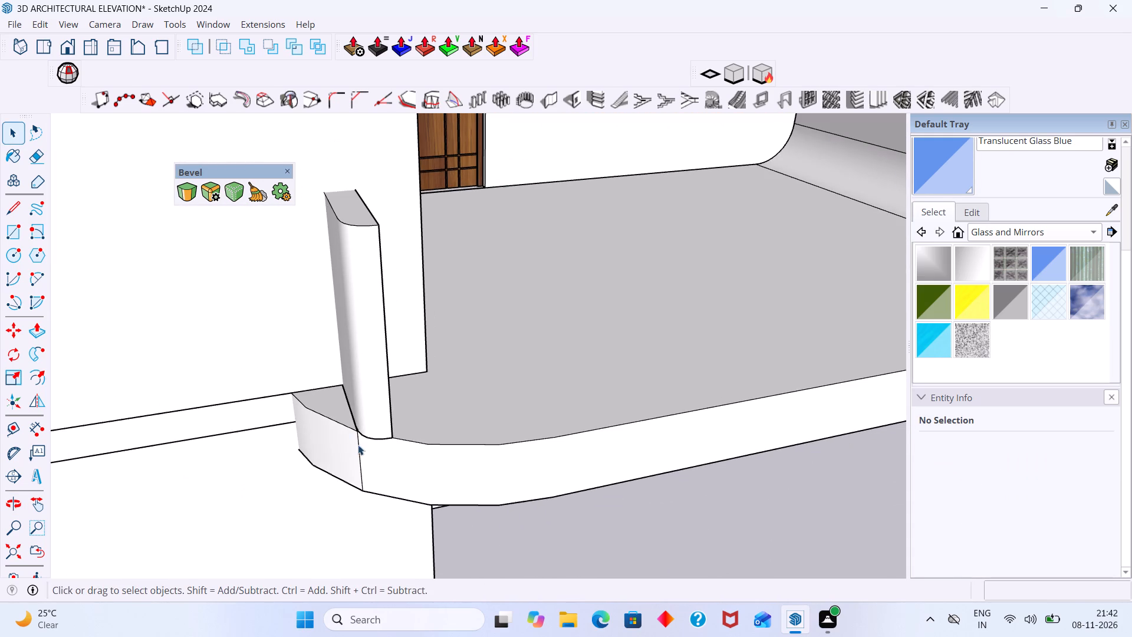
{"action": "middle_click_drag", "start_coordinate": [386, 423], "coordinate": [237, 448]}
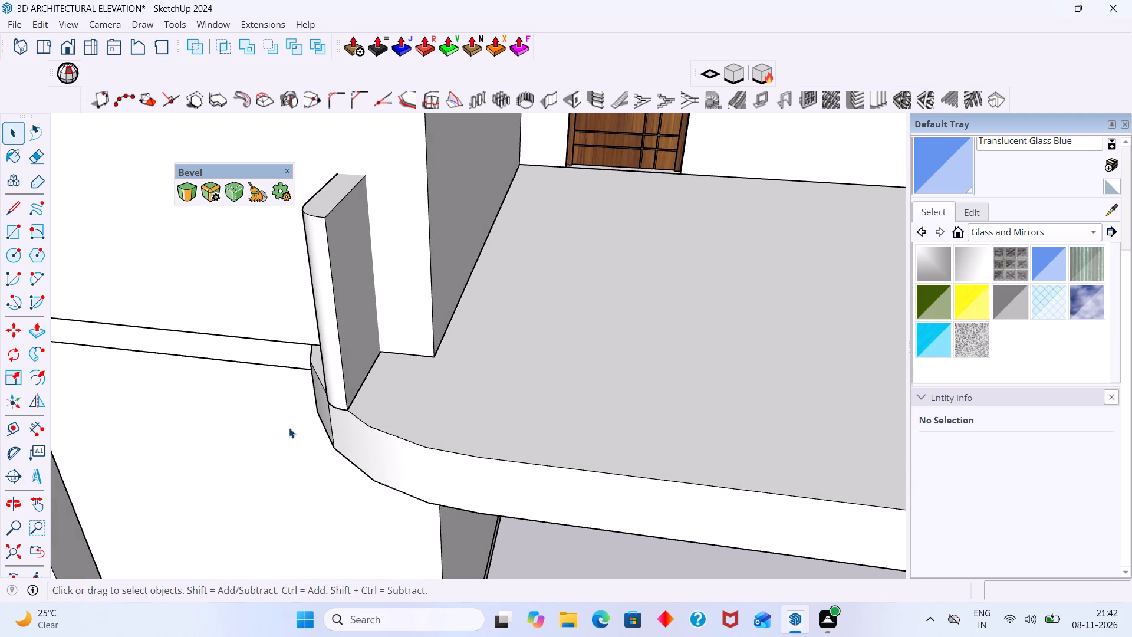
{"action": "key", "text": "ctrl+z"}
Examine the joint between the parapet block and the slab's curved end from above, the outer side and below floor level.
{"action": "scroll", "coordinate": [311, 428], "scroll_direction": "down", "scroll_amount": 2}
{"action": "scroll", "coordinate": [484, 422], "scroll_direction": "down", "scroll_amount": 9}
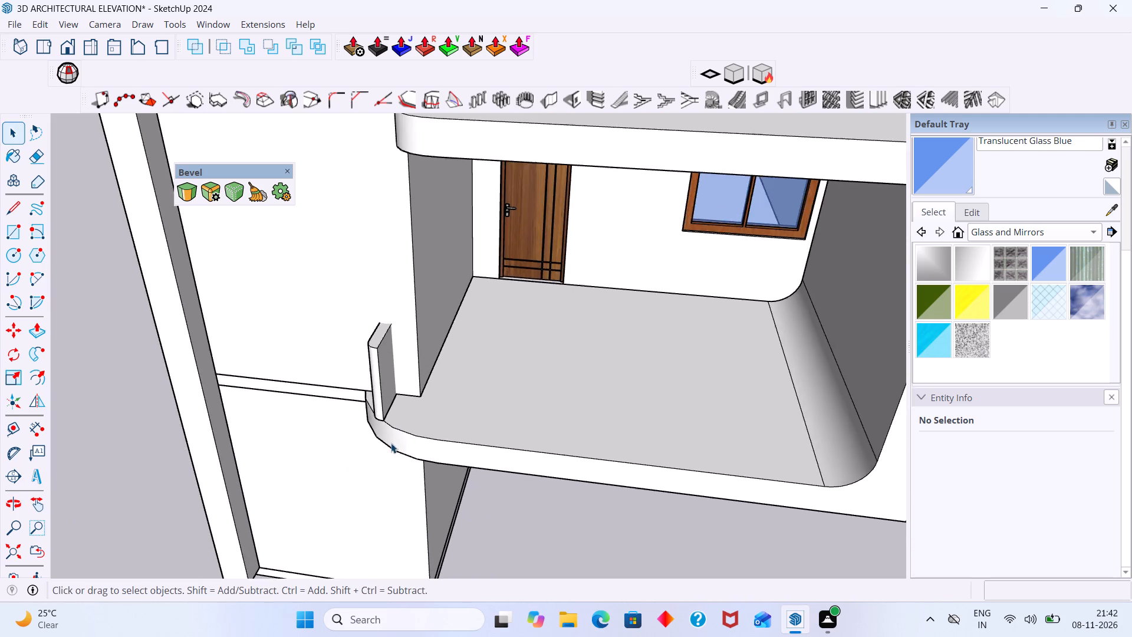
{"action": "middle_click_drag", "start_coordinate": [390, 442], "coordinate": [607, 445]}
{"action": "scroll", "coordinate": [523, 445], "scroll_direction": "down", "scroll_amount": 3}
{"action": "scroll", "coordinate": [458, 454], "scroll_direction": "up", "scroll_amount": 3}
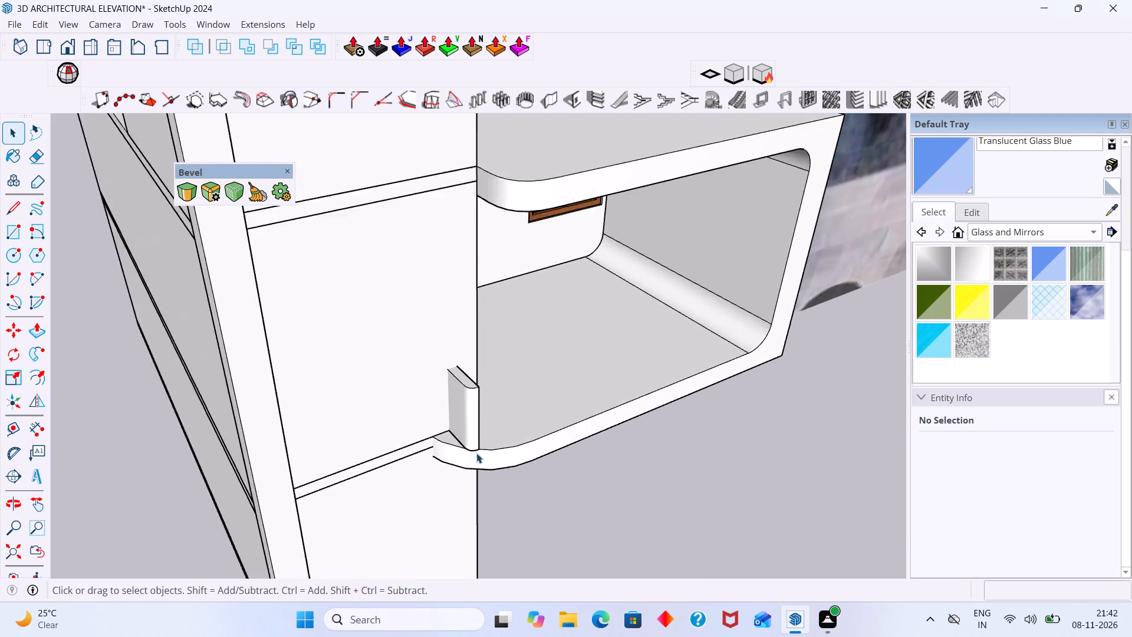
{"action": "scroll", "coordinate": [476, 453], "scroll_direction": "up", "scroll_amount": 7}
{"action": "middle_click_drag", "start_coordinate": [481, 450], "coordinate": [469, 339]}
{"action": "scroll", "coordinate": [477, 359], "scroll_direction": "up", "scroll_amount": 1}
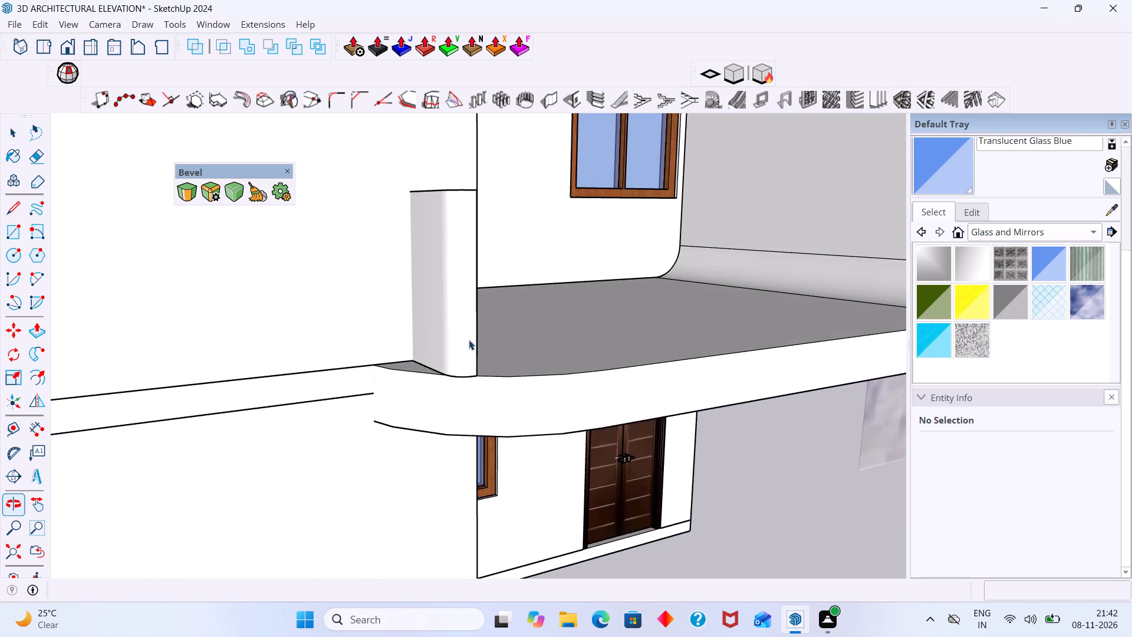
{"action": "scroll", "coordinate": [468, 356], "scroll_direction": "up", "scroll_amount": 3}
{"action": "middle_click_drag", "start_coordinate": [468, 359], "coordinate": [453, 300]}
{"action": "scroll", "coordinate": [460, 367], "scroll_direction": "up", "scroll_amount": 2}
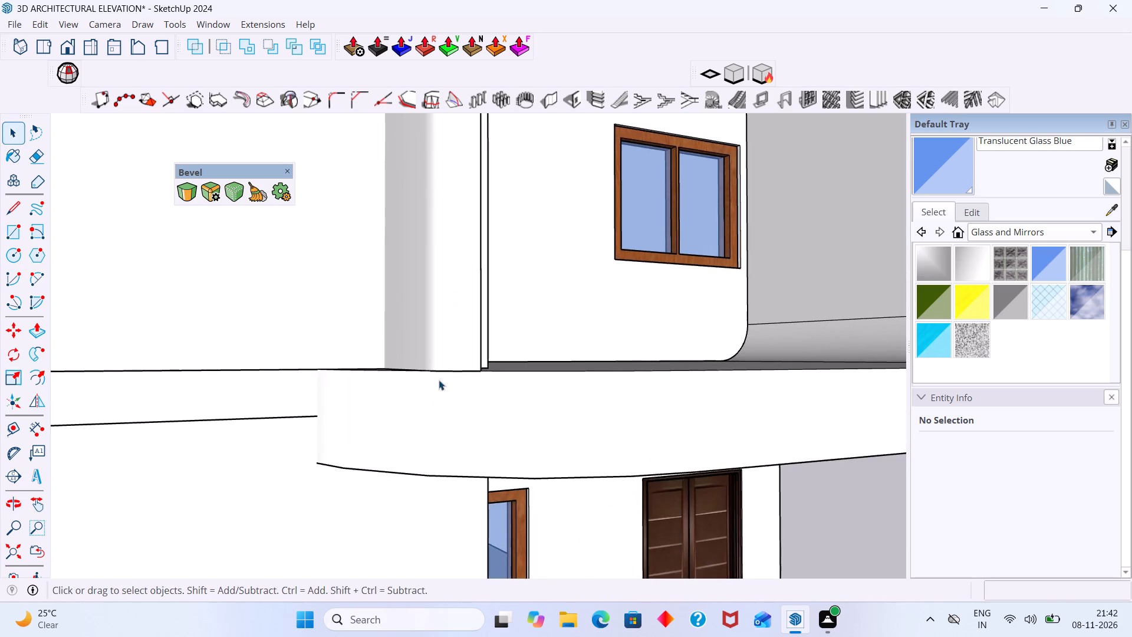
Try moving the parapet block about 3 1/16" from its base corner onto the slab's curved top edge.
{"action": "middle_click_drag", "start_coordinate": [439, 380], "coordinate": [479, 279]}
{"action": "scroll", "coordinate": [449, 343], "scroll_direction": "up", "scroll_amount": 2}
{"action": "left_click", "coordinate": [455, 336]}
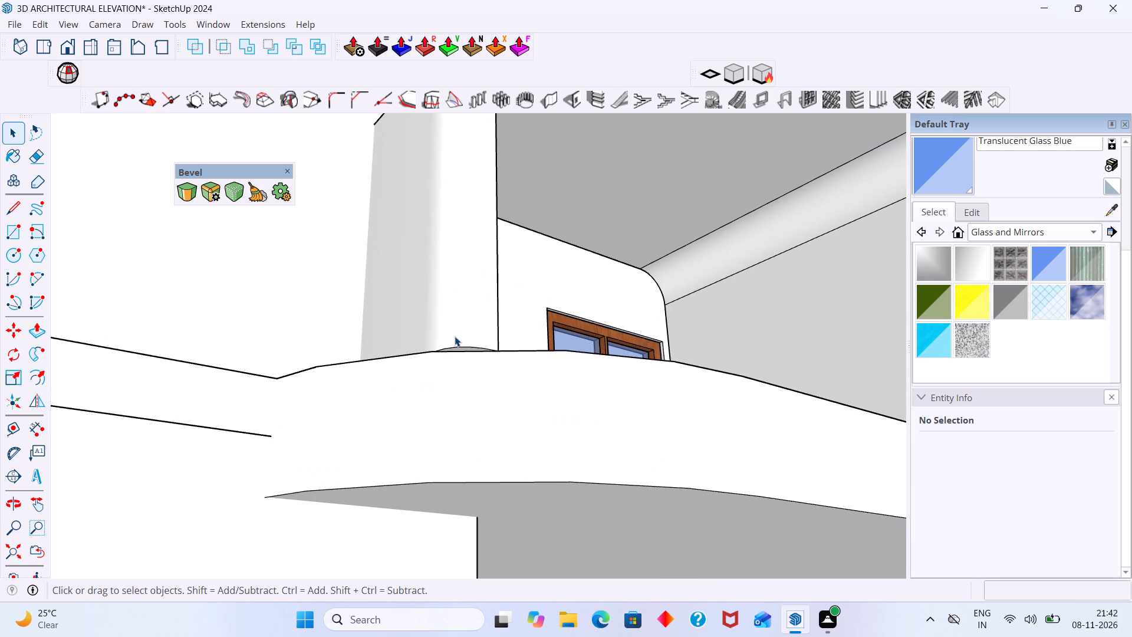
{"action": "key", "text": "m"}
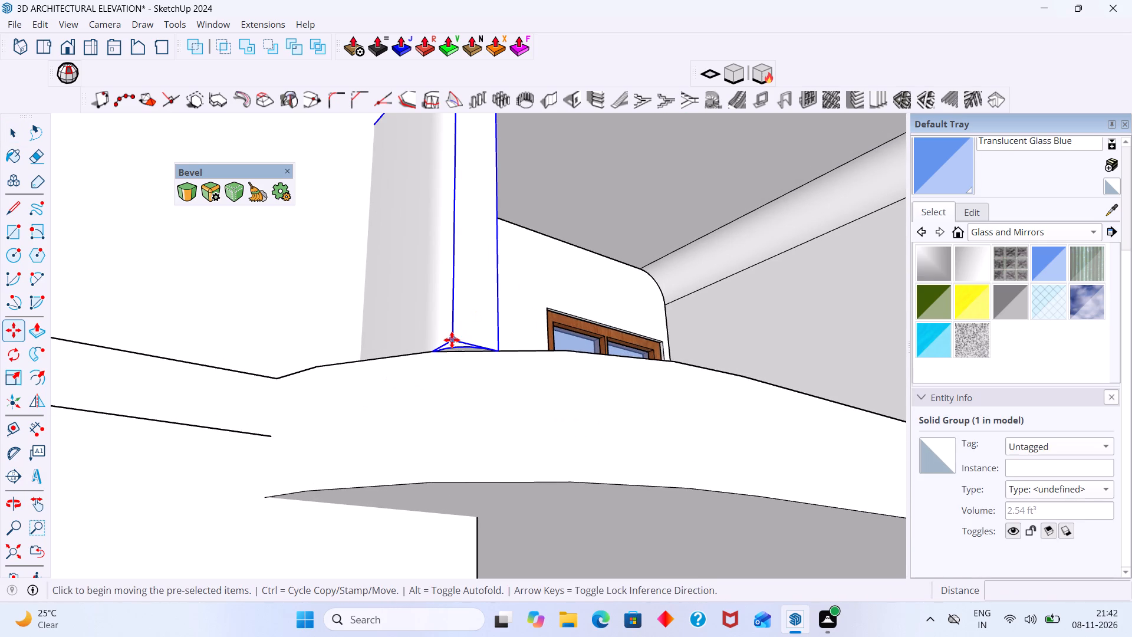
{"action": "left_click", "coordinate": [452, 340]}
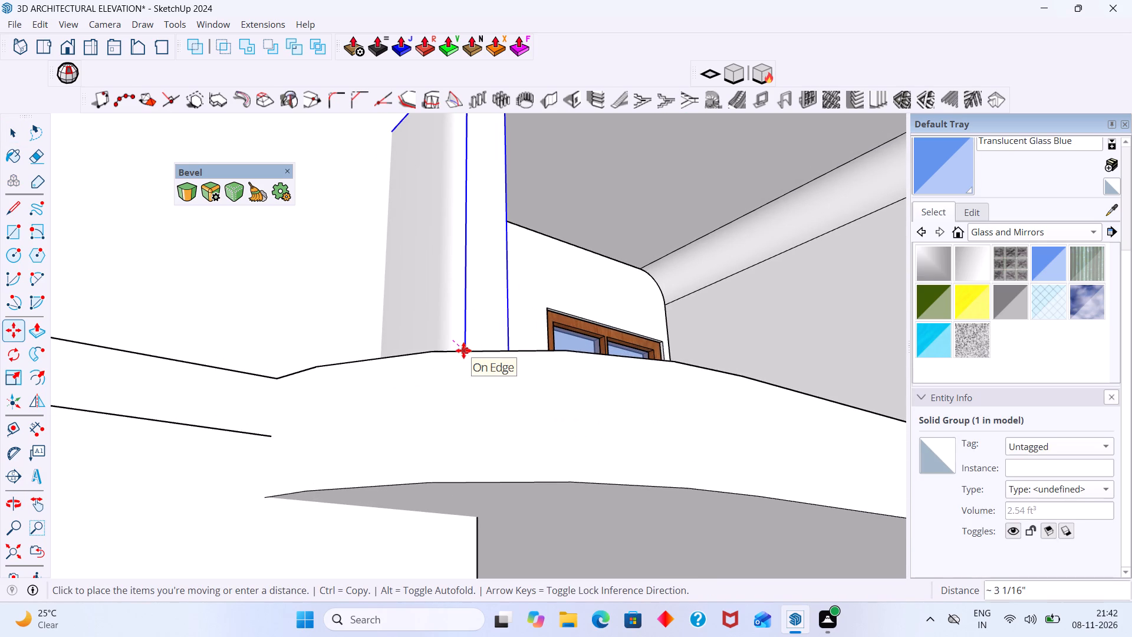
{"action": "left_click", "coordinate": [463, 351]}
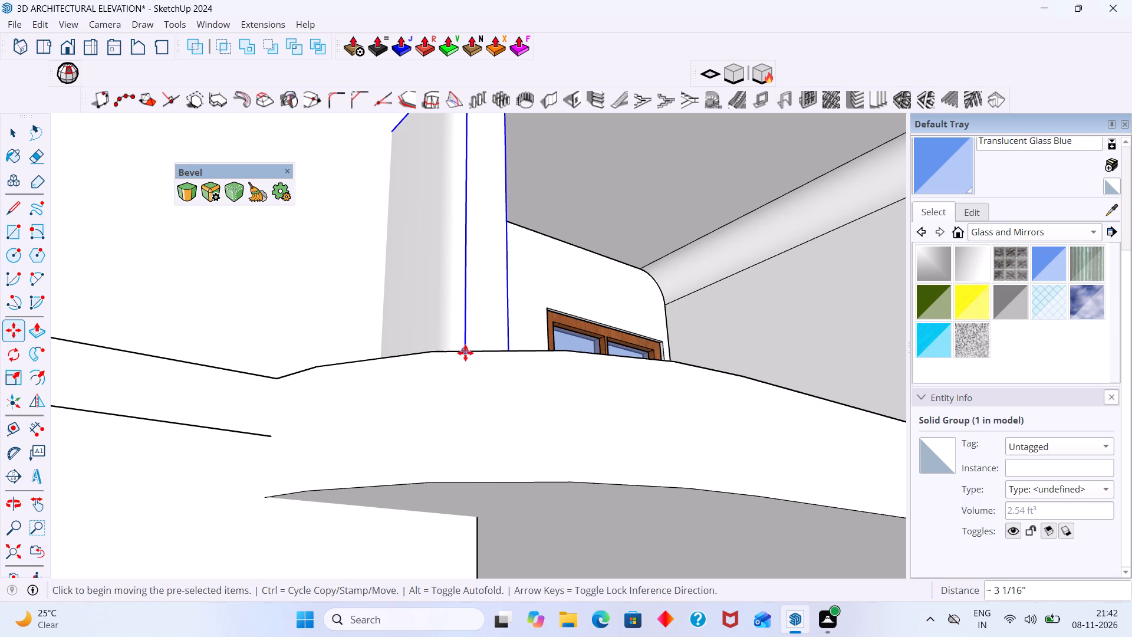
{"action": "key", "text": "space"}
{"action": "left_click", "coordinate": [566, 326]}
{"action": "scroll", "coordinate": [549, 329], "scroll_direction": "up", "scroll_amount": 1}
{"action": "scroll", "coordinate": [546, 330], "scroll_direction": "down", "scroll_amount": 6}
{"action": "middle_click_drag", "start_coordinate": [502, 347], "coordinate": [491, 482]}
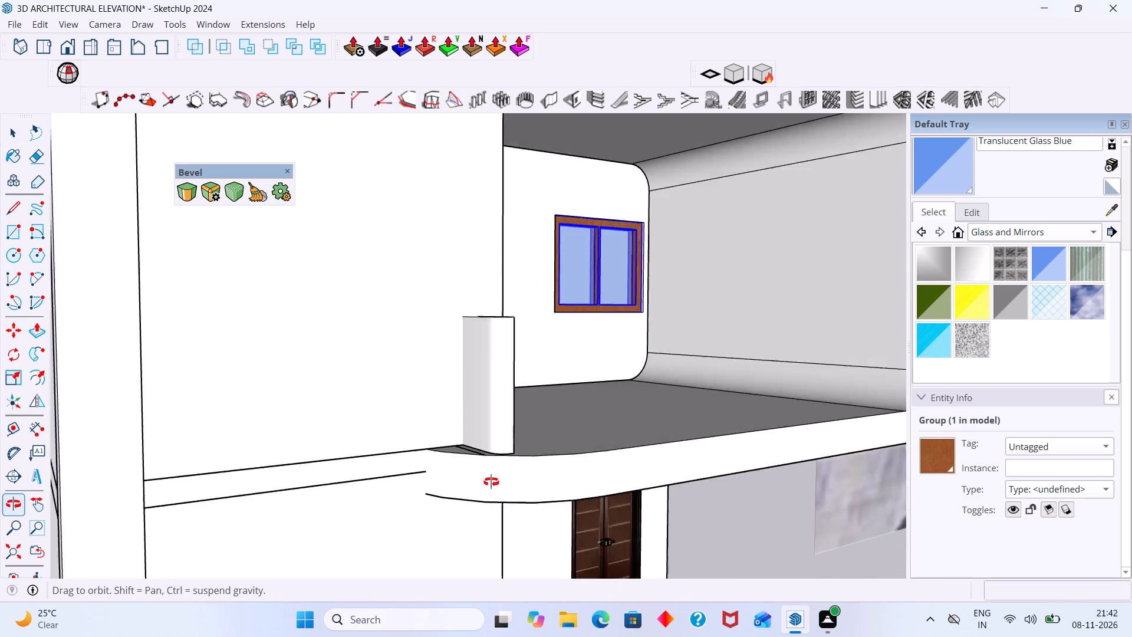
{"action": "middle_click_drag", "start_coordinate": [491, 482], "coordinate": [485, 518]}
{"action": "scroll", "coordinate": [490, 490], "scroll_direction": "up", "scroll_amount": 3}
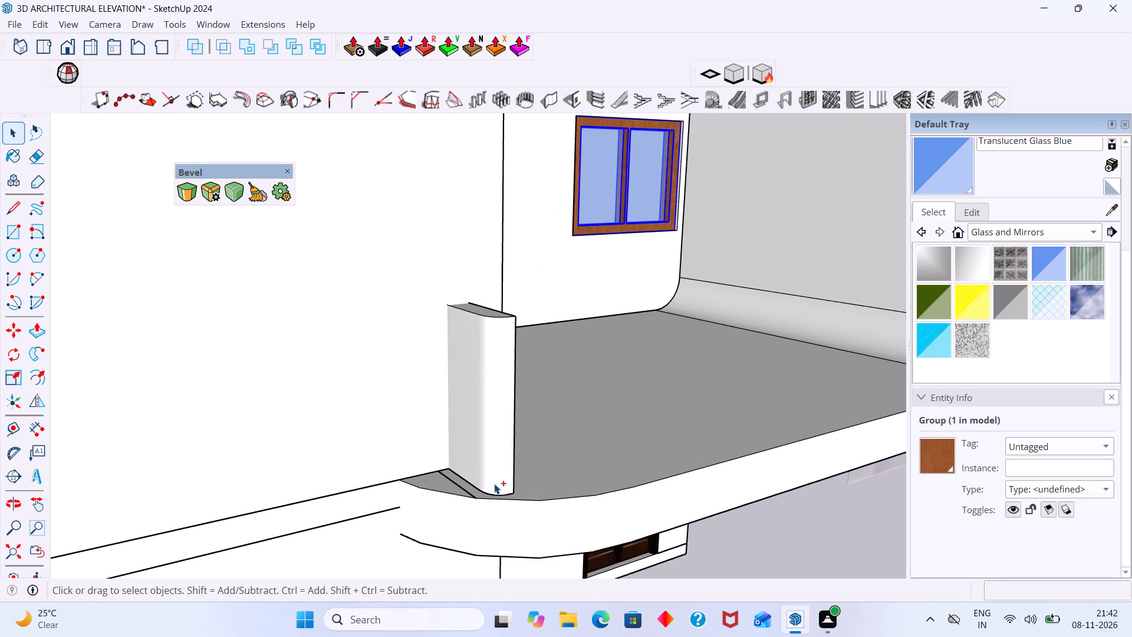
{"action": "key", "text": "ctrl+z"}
Move the parapet block about 2 5/8" so its front base corner sits on the slab's curved top edge.
{"action": "scroll", "coordinate": [477, 490], "scroll_direction": "up", "scroll_amount": 2}
{"action": "middle_click_drag", "start_coordinate": [482, 476], "coordinate": [381, 333]}
{"action": "middle_click_drag", "start_coordinate": [411, 417], "coordinate": [411, 337]}
{"action": "scroll", "coordinate": [447, 405], "scroll_direction": "up", "scroll_amount": 3}
{"action": "scroll", "coordinate": [439, 382], "scroll_direction": "down", "scroll_amount": 3}
{"action": "middle_click_drag", "start_coordinate": [440, 385], "coordinate": [475, 482]}
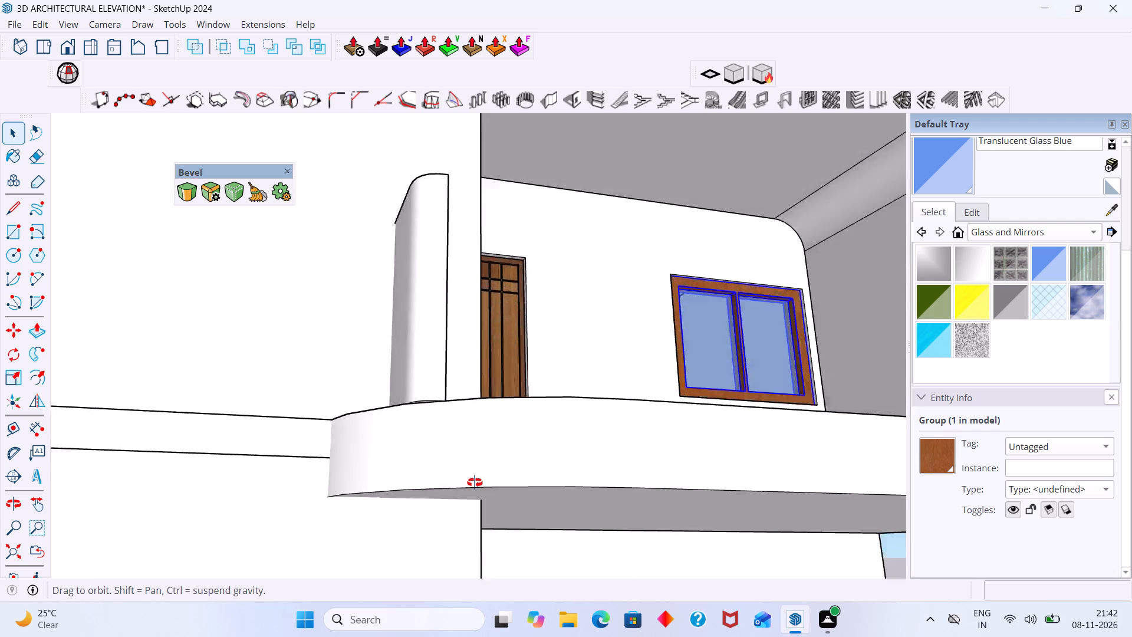
{"action": "middle_click_drag", "start_coordinate": [475, 482], "coordinate": [526, 564]}
{"action": "scroll", "coordinate": [460, 392], "scroll_direction": "down", "scroll_amount": 6}
{"action": "middle_click_drag", "start_coordinate": [419, 367], "coordinate": [419, 468]}
{"action": "scroll", "coordinate": [436, 457], "scroll_direction": "up", "scroll_amount": 2}
{"action": "left_click", "coordinate": [438, 451]}
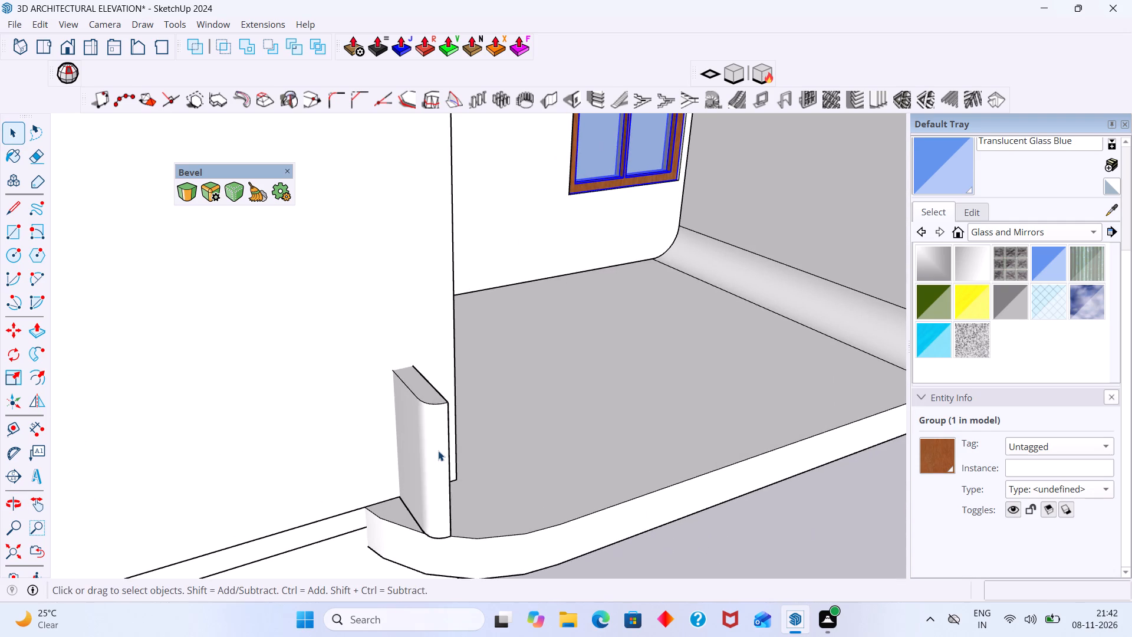
{"action": "key", "text": "m"}
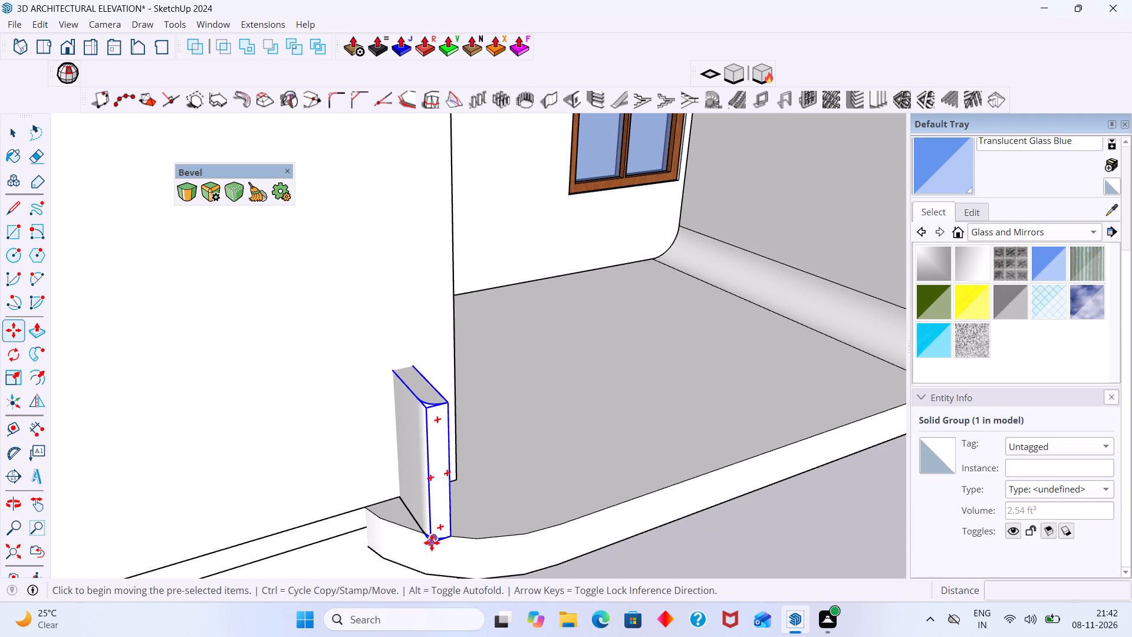
{"action": "left_click", "coordinate": [432, 542]}
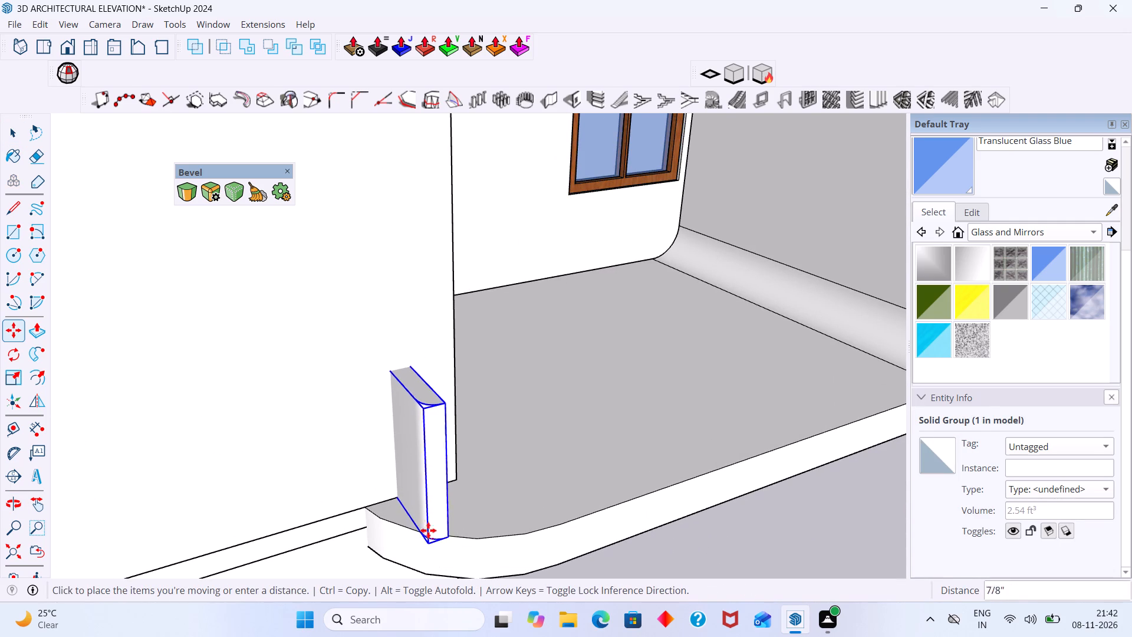
{"action": "scroll", "coordinate": [424, 531], "scroll_direction": "up", "scroll_amount": 6}
{"action": "middle_click_drag", "start_coordinate": [424, 528], "coordinate": [402, 422]}
{"action": "left_click", "coordinate": [408, 515]}
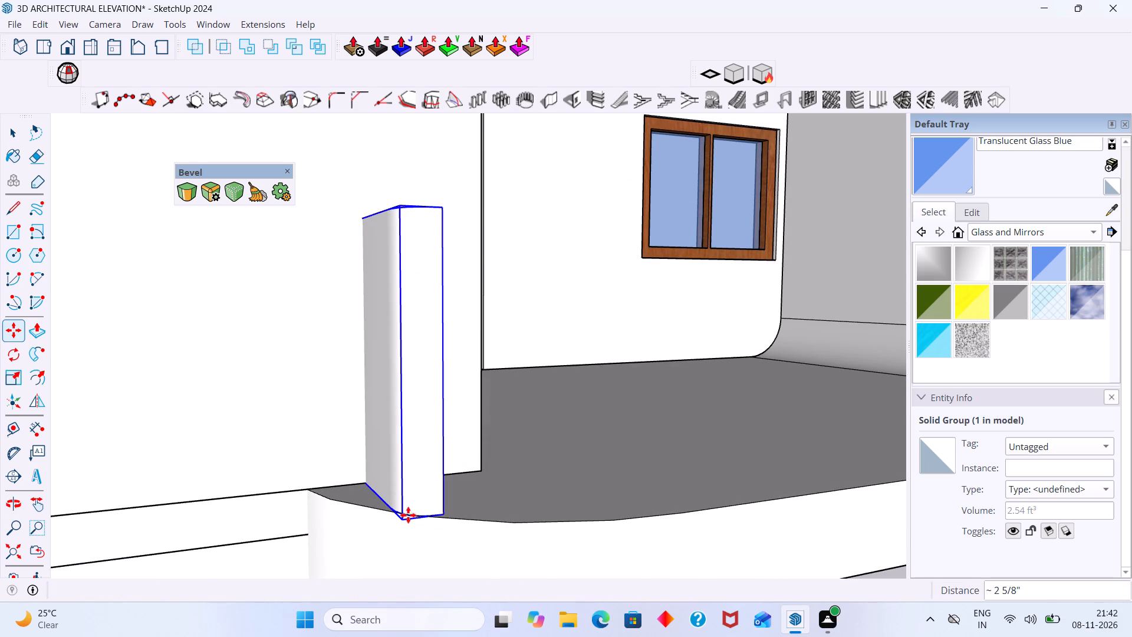
{"action": "key", "text": "space"}
{"action": "key", "text": "space"}
{"action": "left_click", "coordinate": [482, 501]}
Delete the slab's curved top edge segment just outside the parapet block's base.
{"action": "scroll", "coordinate": [483, 495], "scroll_direction": "down", "scroll_amount": 3}
{"action": "middle_click_drag", "start_coordinate": [470, 497], "coordinate": [478, 589]}
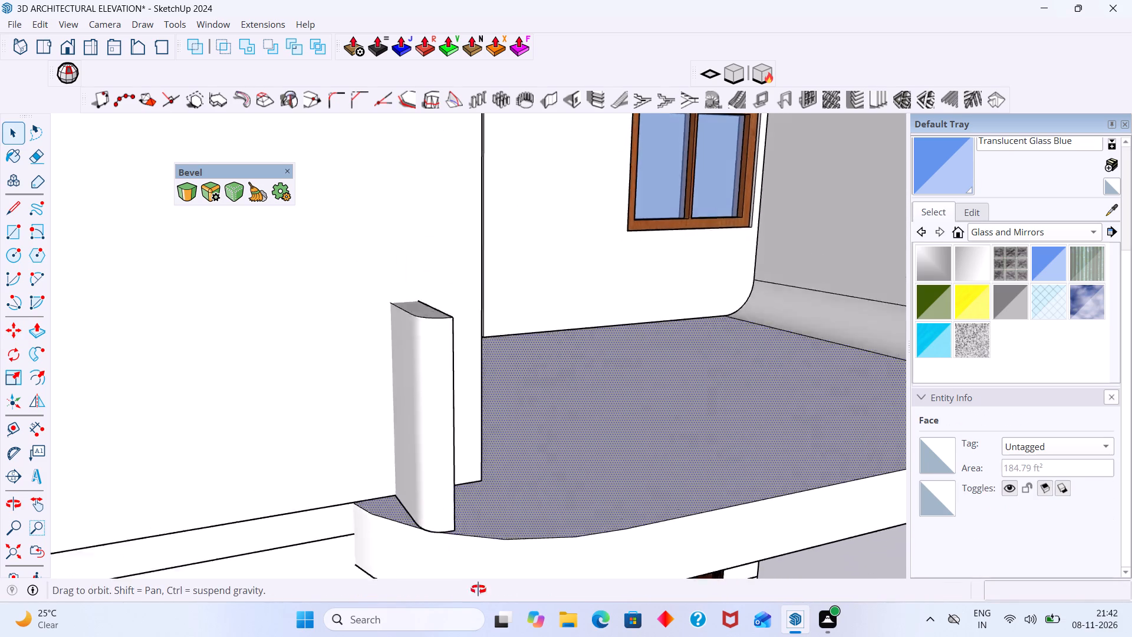
{"action": "middle_click_drag", "start_coordinate": [478, 589], "coordinate": [483, 615]}
{"action": "middle_click_drag", "start_coordinate": [481, 554], "coordinate": [426, 432]}
{"action": "middle_click_drag", "start_coordinate": [399, 459], "coordinate": [399, 544]}
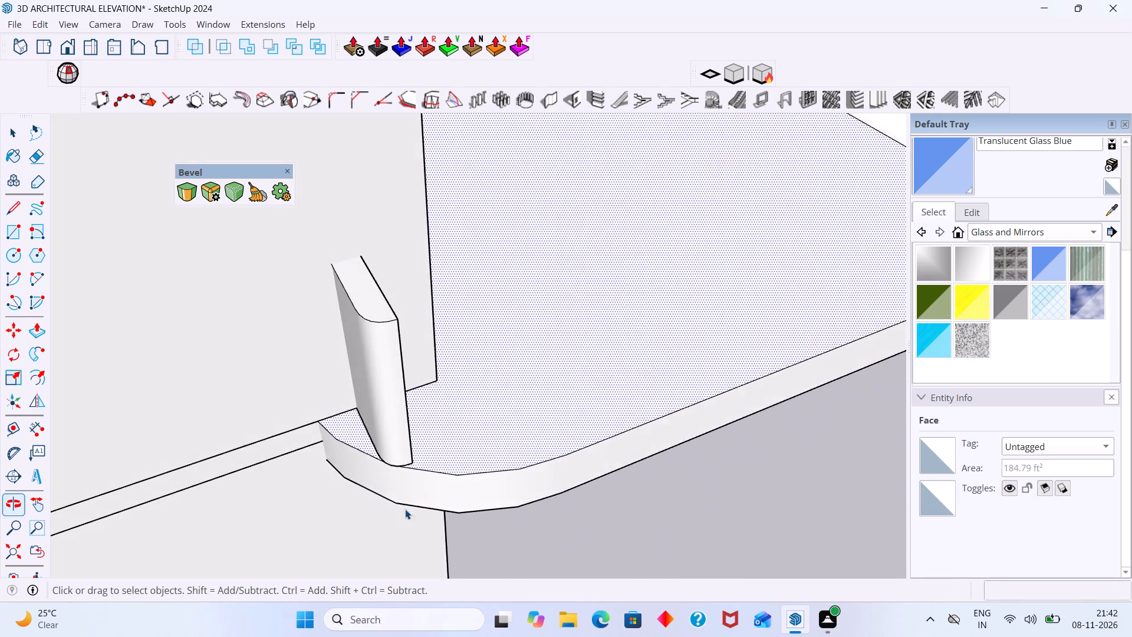
{"action": "scroll", "coordinate": [411, 452], "scroll_direction": "up", "scroll_amount": 7}
{"action": "scroll", "coordinate": [406, 459], "scroll_direction": "down", "scroll_amount": 4}
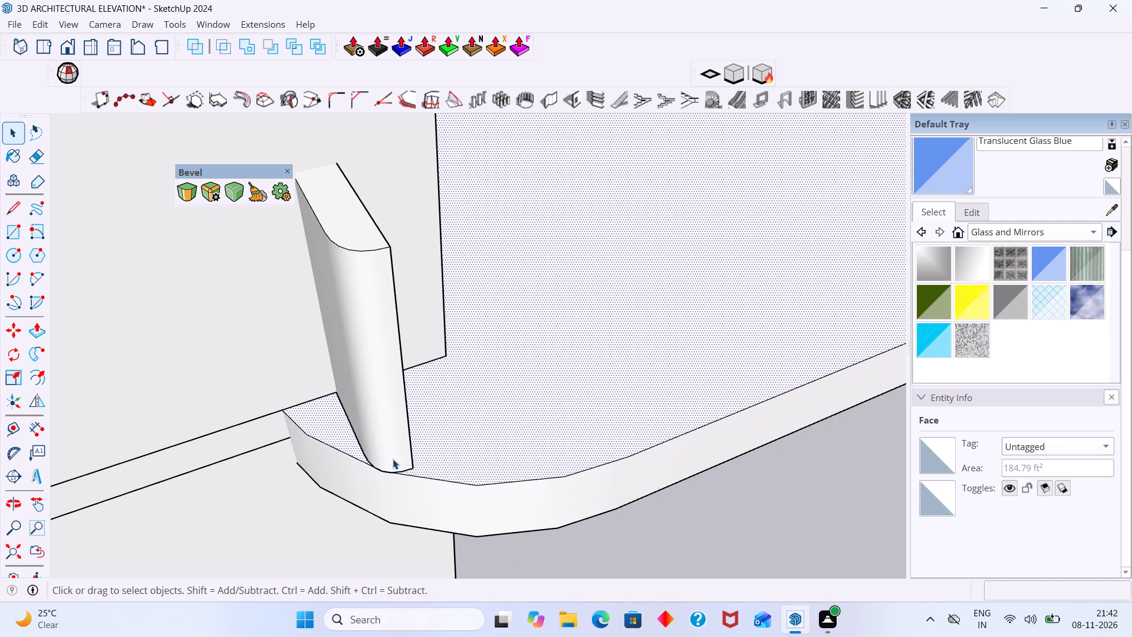
{"action": "left_click", "coordinate": [361, 459]}
{"action": "key", "text": "Delete"}
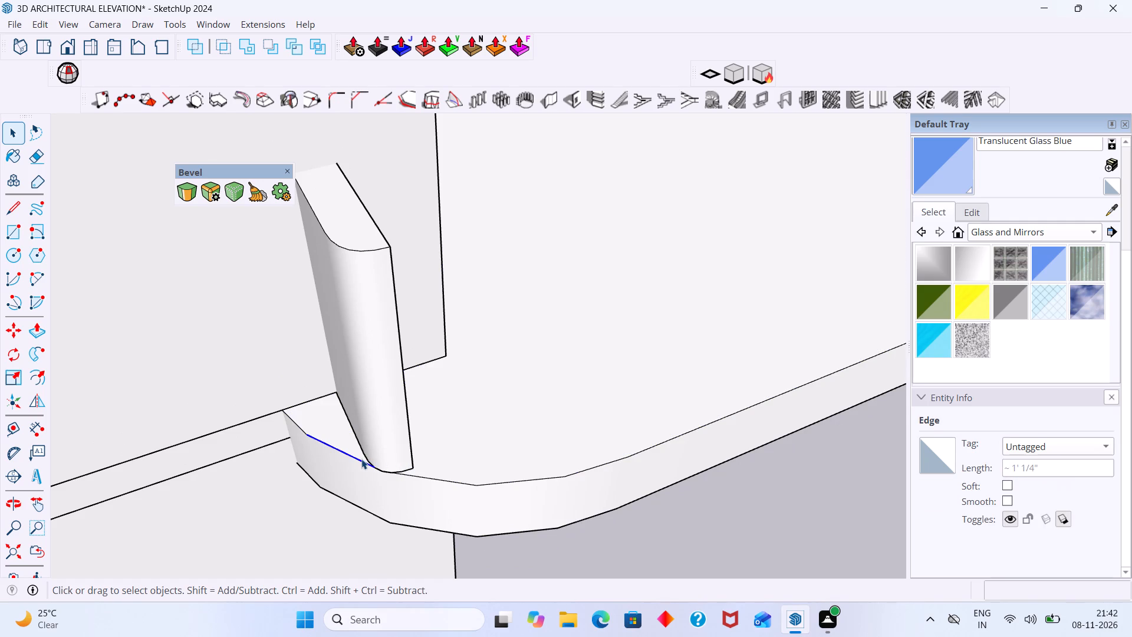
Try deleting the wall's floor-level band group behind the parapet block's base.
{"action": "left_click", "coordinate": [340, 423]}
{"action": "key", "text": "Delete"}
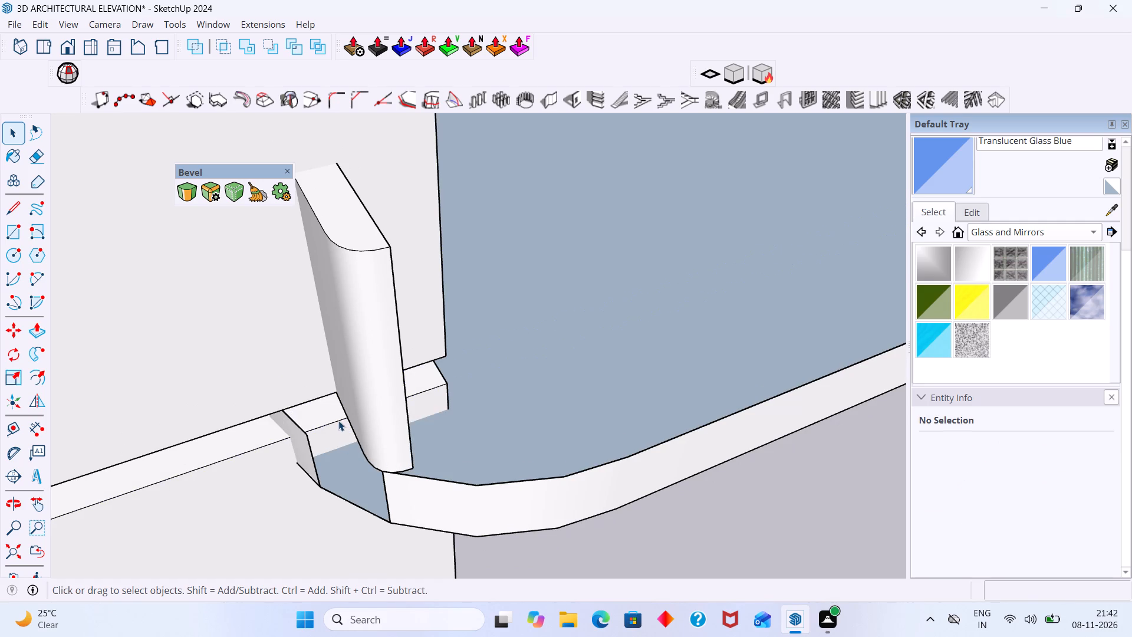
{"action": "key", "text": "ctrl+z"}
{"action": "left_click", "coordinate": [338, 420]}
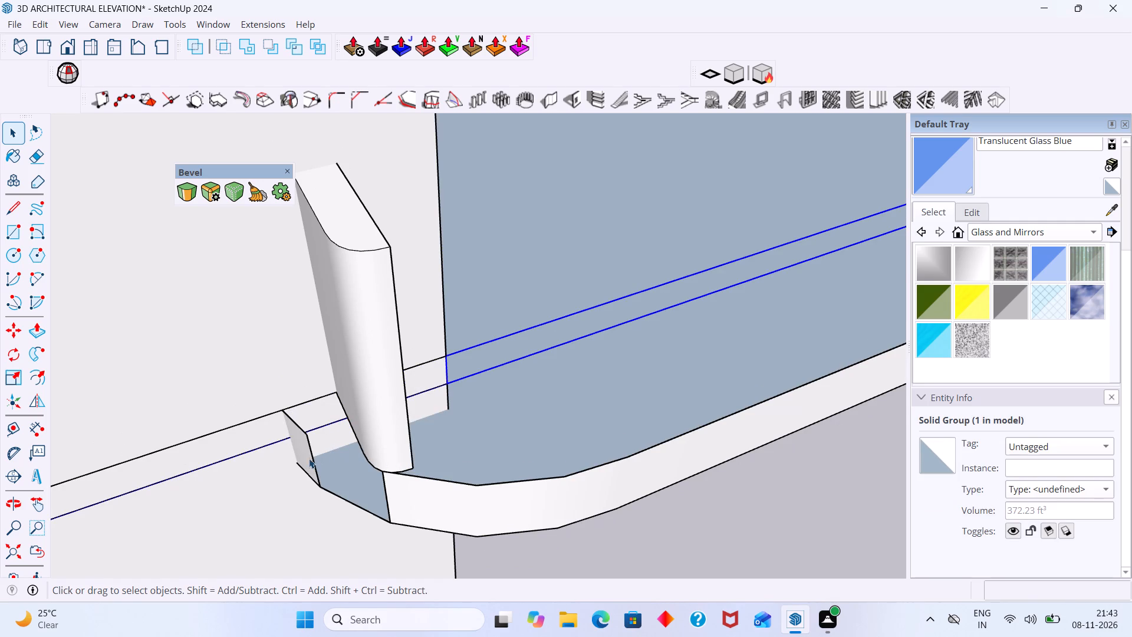
Delete the slab's remaining curved side face outside the parapet block and erase the leftover short edge.
{"action": "left_click", "coordinate": [309, 458]}
{"action": "key", "text": "Delete"}
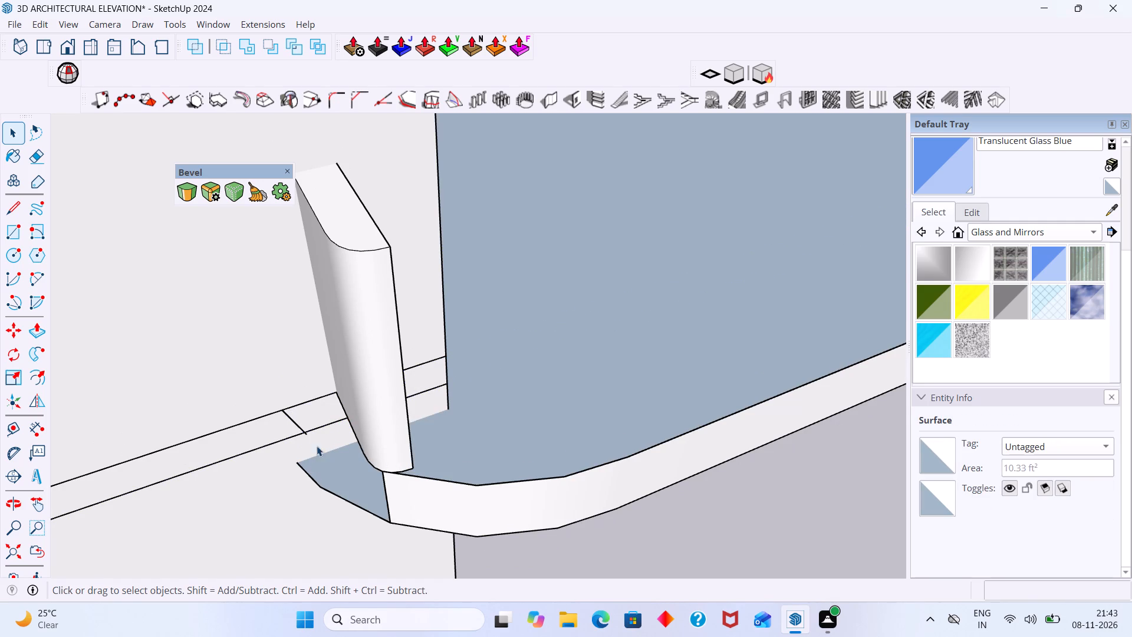
{"action": "key", "text": "e"}
{"action": "left_click_drag", "start_coordinate": [305, 425], "coordinate": [298, 425]}
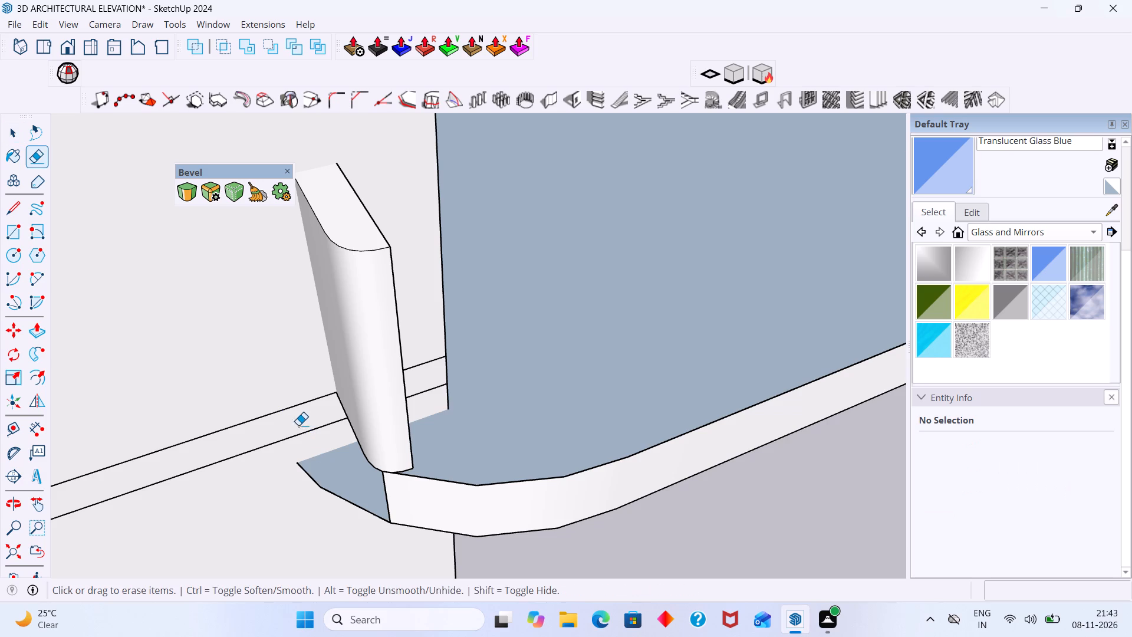
Inside the parapet block's group, extend its bottom face down to the slab's lower edge with Push/Pull.
{"action": "middle_click_drag", "start_coordinate": [356, 484], "coordinate": [440, 389]}
{"action": "middle_click_drag", "start_coordinate": [447, 454], "coordinate": [443, 419]}
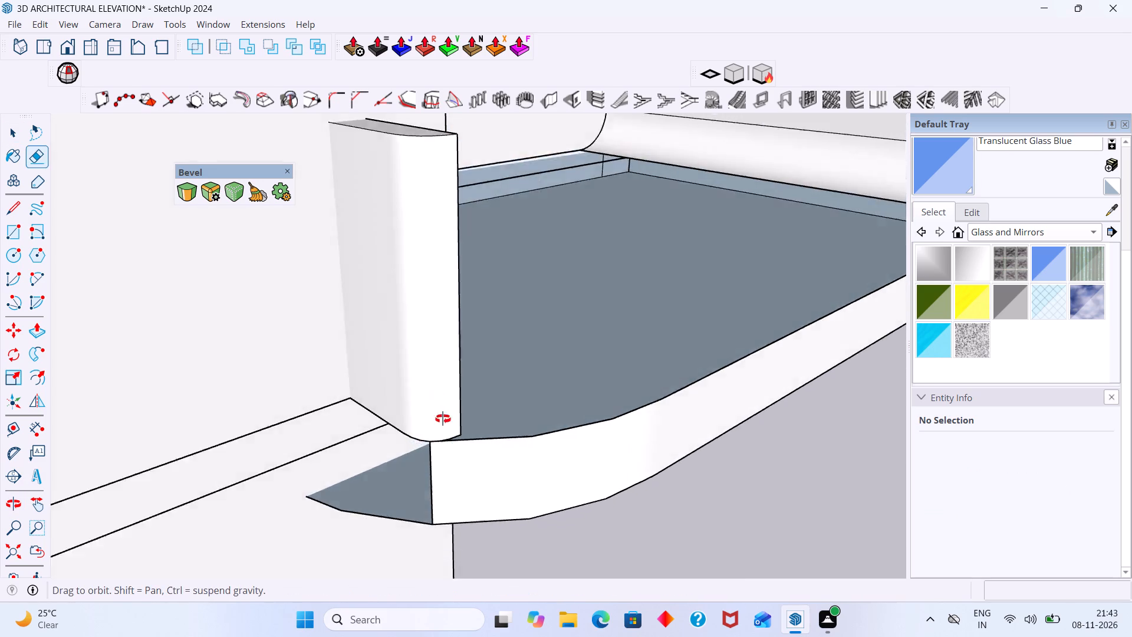
{"action": "middle_click_drag", "start_coordinate": [443, 419], "coordinate": [659, 258]}
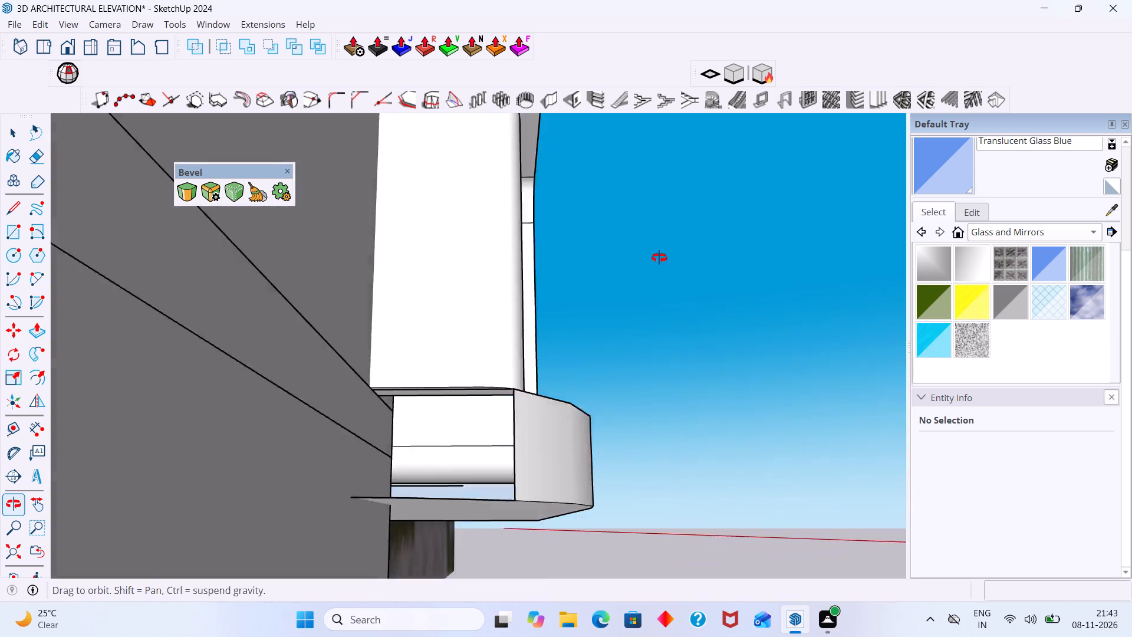
{"action": "middle_click_drag", "start_coordinate": [659, 258], "coordinate": [584, 286]}
{"action": "middle_click_drag", "start_coordinate": [432, 422], "coordinate": [413, 398]}
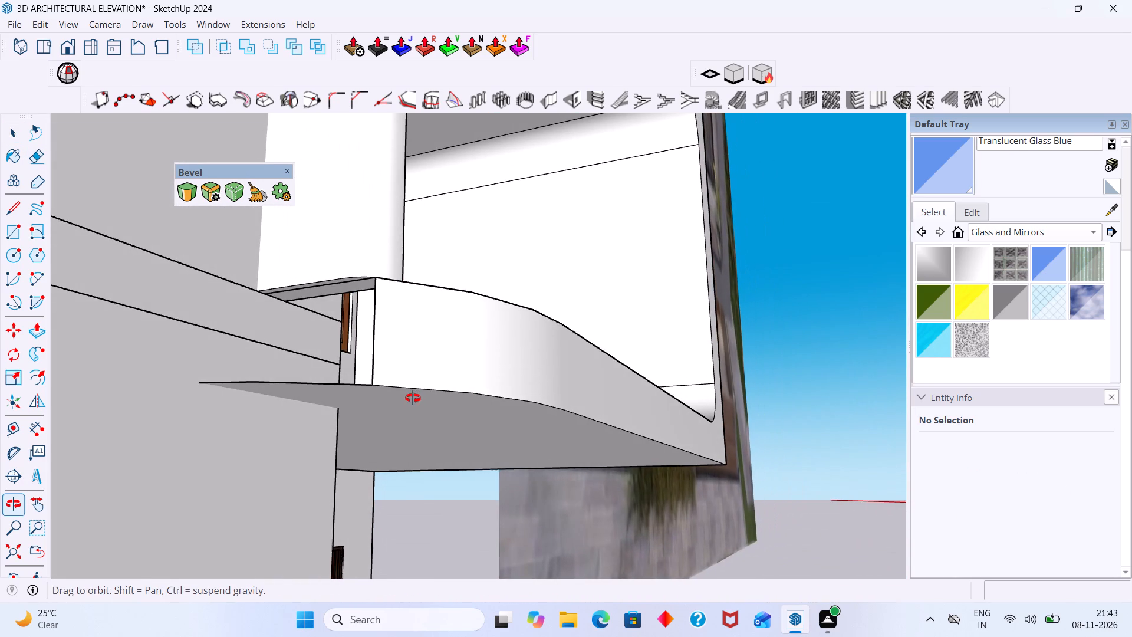
{"action": "middle_click_drag", "start_coordinate": [413, 398], "coordinate": [413, 397]}
{"action": "scroll", "coordinate": [321, 339], "scroll_direction": "up", "scroll_amount": 4}
{"action": "key", "text": "space"}
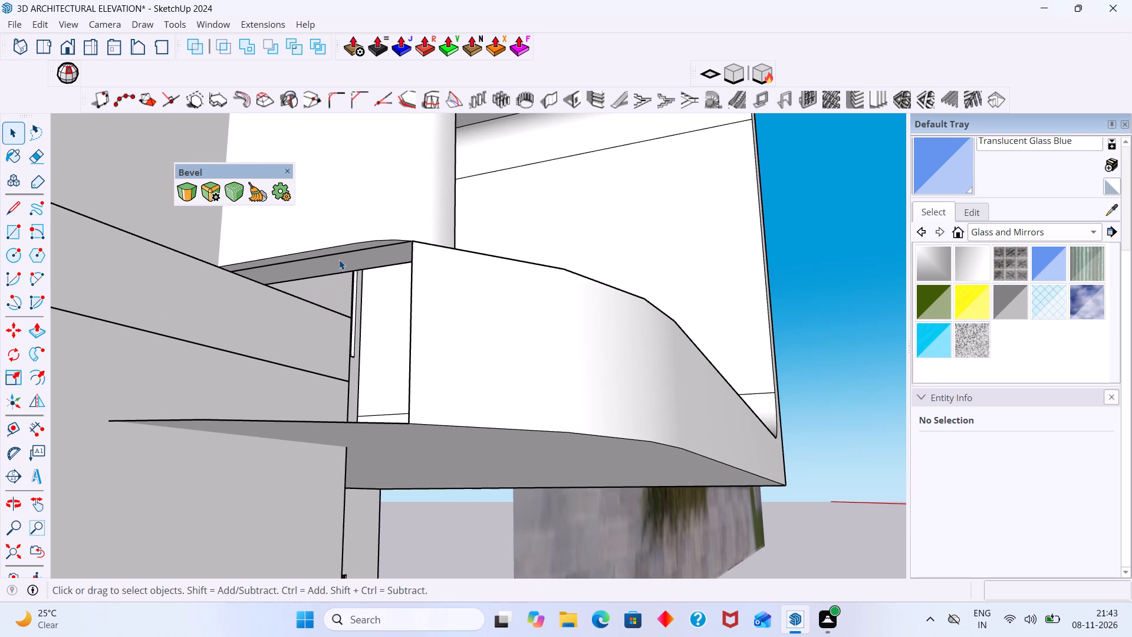
{"action": "left_click", "coordinate": [339, 259]}
{"action": "left_click", "coordinate": [341, 264]}
{"action": "left_click", "coordinate": [341, 264]}
{"action": "left_click", "coordinate": [342, 264]}
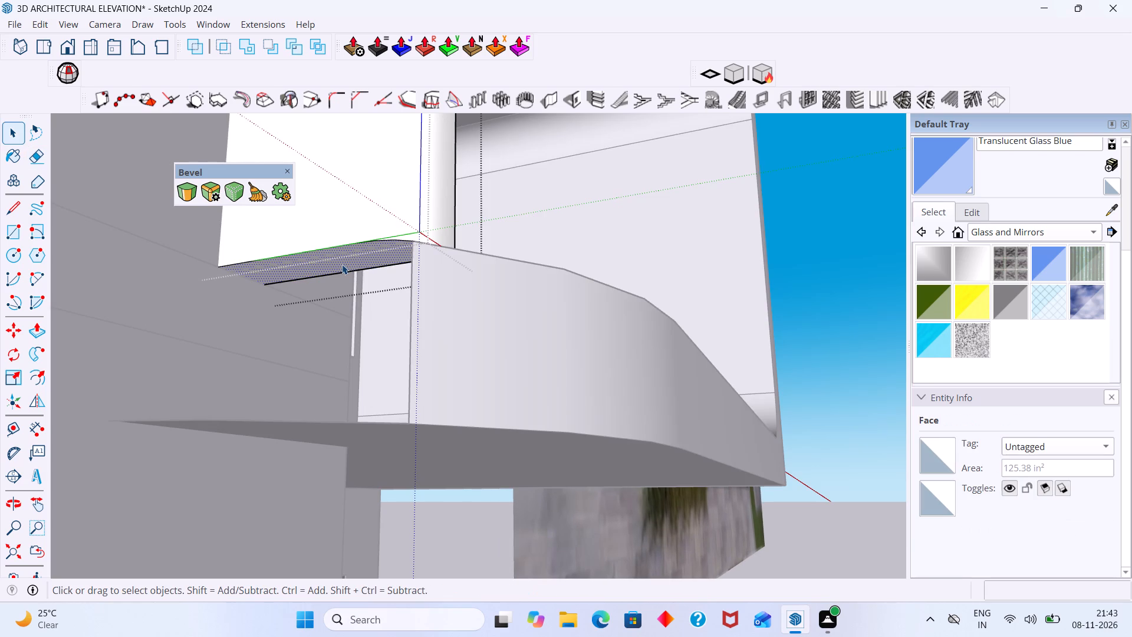
{"action": "key", "text": "p"}
{"action": "left_click", "coordinate": [343, 264]}
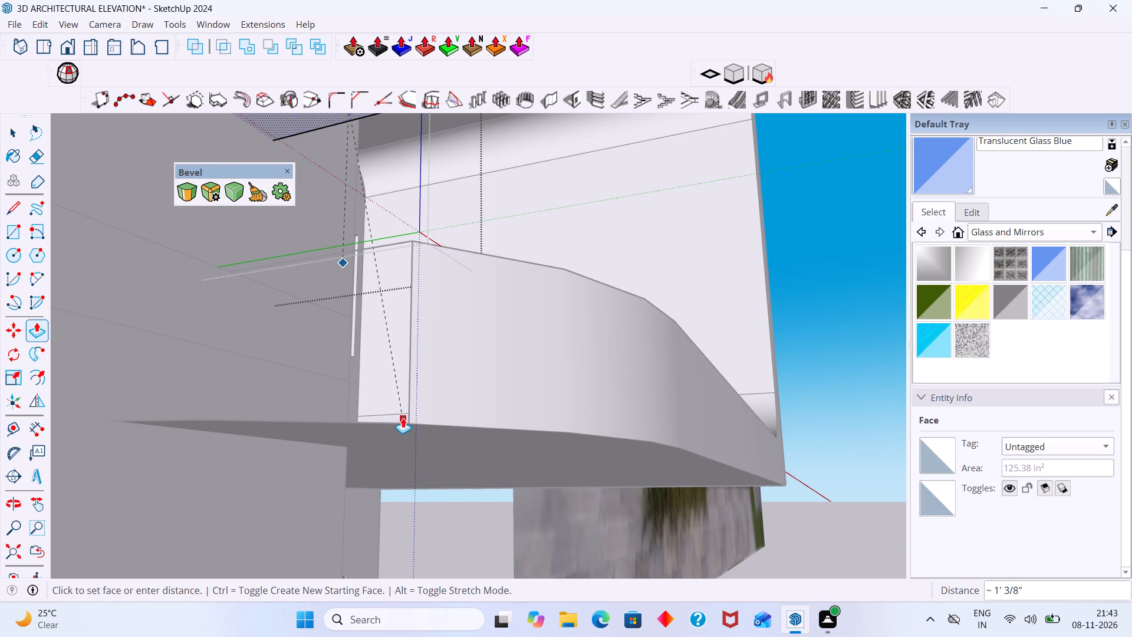
{"action": "left_click", "coordinate": [409, 422]}
{"action": "key", "text": "space"}
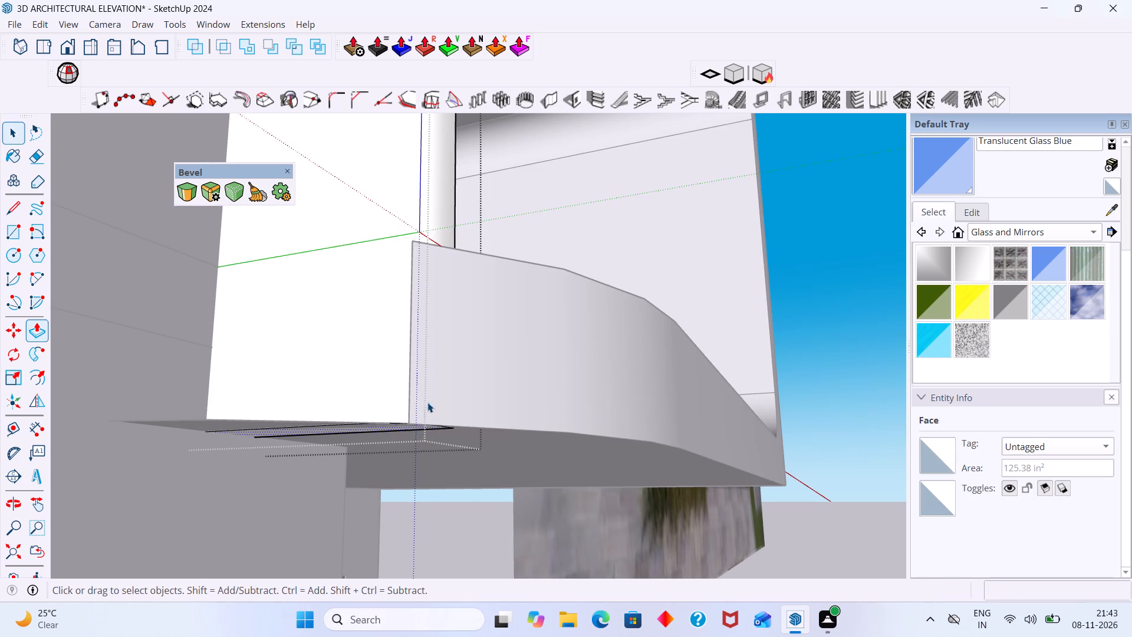
{"action": "middle_click_drag", "start_coordinate": [430, 380], "coordinate": [360, 531]}
{"action": "scroll", "coordinate": [355, 541], "scroll_direction": "up", "scroll_amount": 1}
{"action": "scroll", "coordinate": [407, 416], "scroll_direction": "down", "scroll_amount": 4}
{"action": "left_click", "coordinate": [625, 495]}
Draw a rectangle about 13' 3 1/4" by 12' 11/16" over the balcony slab to restore its floor face.
{"action": "middle_click_drag", "start_coordinate": [481, 376], "coordinate": [397, 469]}
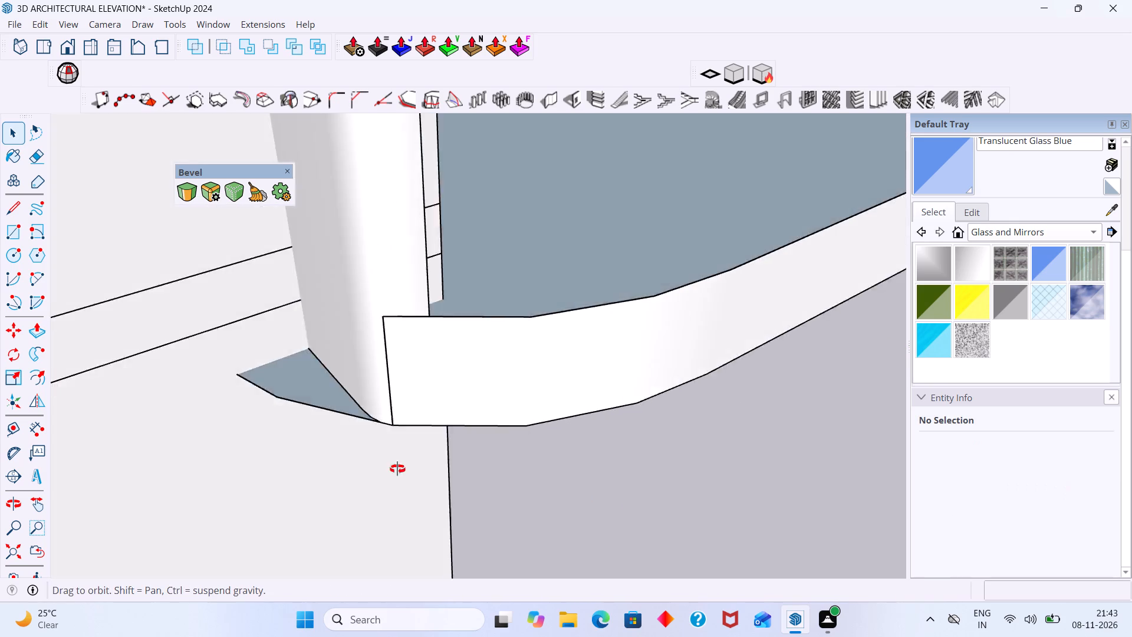
{"action": "middle_click_drag", "start_coordinate": [397, 469], "coordinate": [368, 475]}
{"action": "scroll", "coordinate": [421, 368], "scroll_direction": "down", "scroll_amount": 11}
{"action": "middle_click_drag", "start_coordinate": [416, 335], "coordinate": [305, 323]}
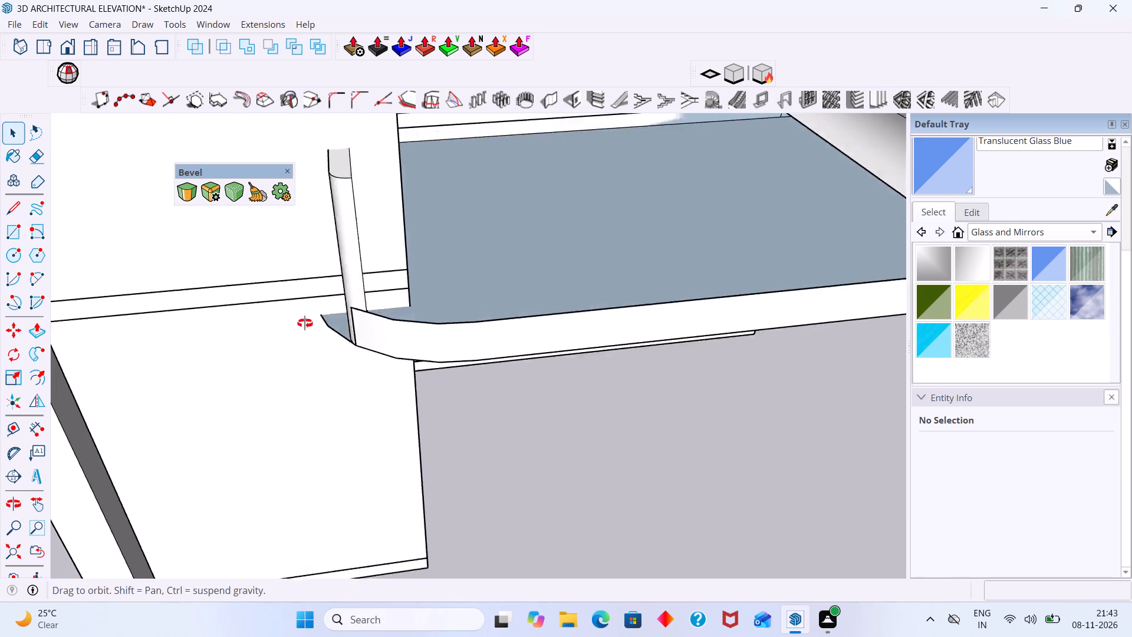
{"action": "middle_click_drag", "start_coordinate": [305, 323], "coordinate": [176, 328]}
{"action": "scroll", "coordinate": [338, 288], "scroll_direction": "up", "scroll_amount": 2}
{"action": "scroll", "coordinate": [474, 281], "scroll_direction": "down", "scroll_amount": 6}
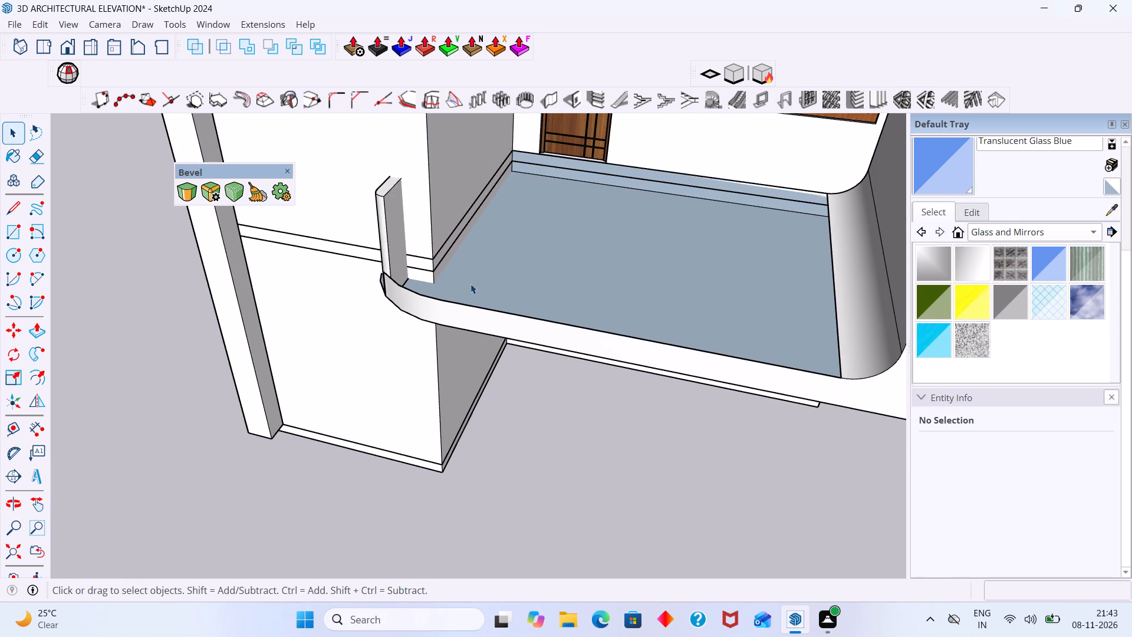
{"action": "scroll", "coordinate": [620, 244], "scroll_direction": "down", "scroll_amount": 2}
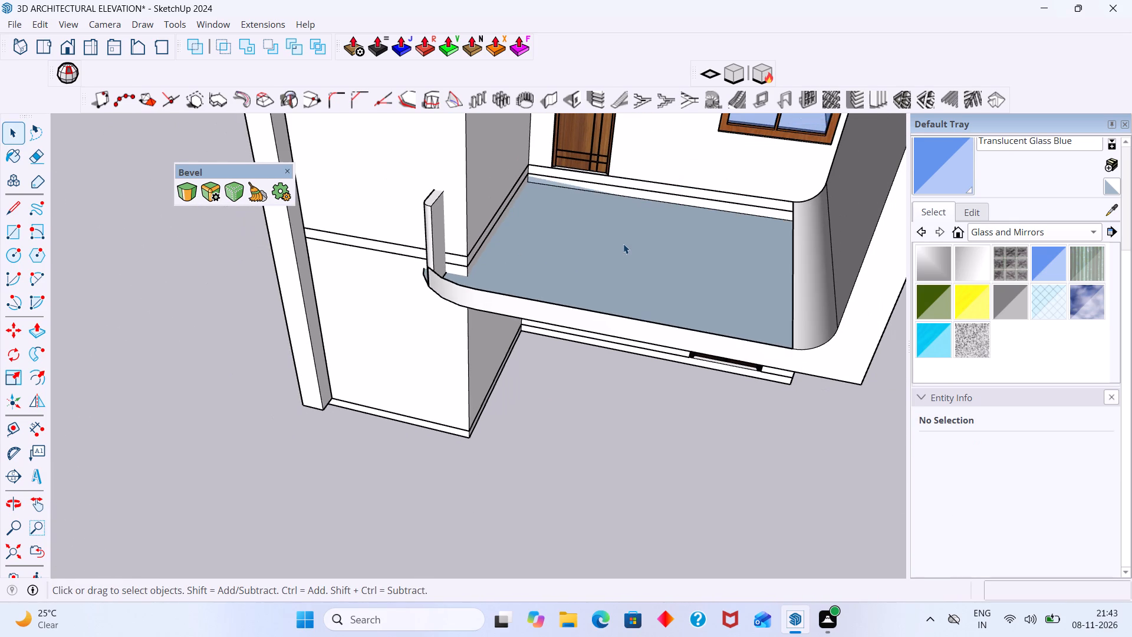
{"action": "key", "text": "r"}
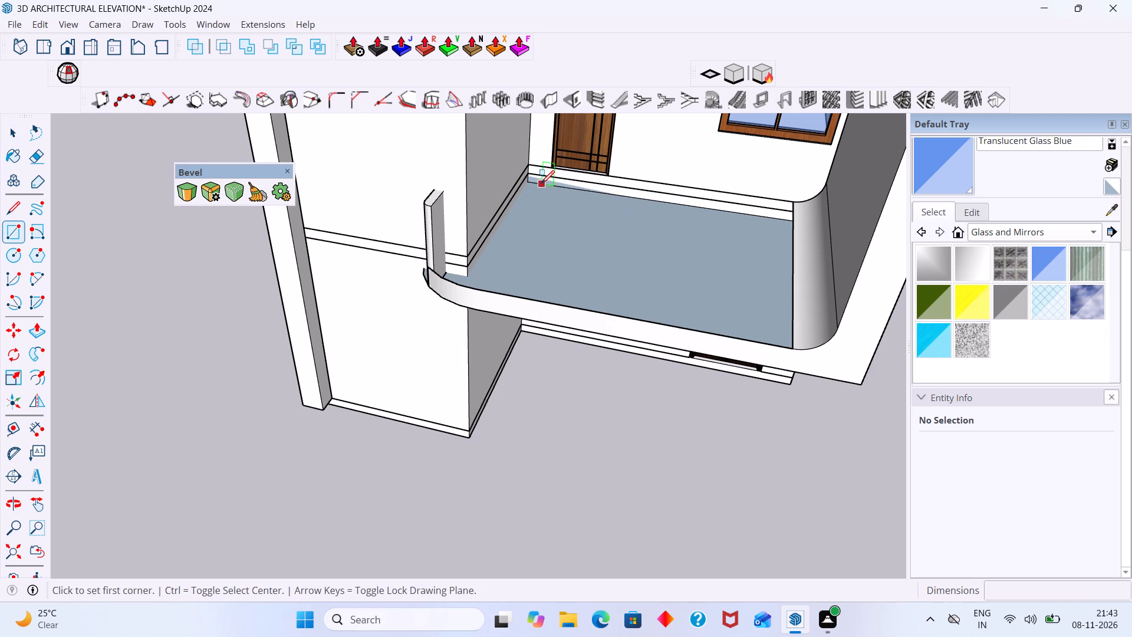
{"action": "left_click", "coordinate": [529, 167]}
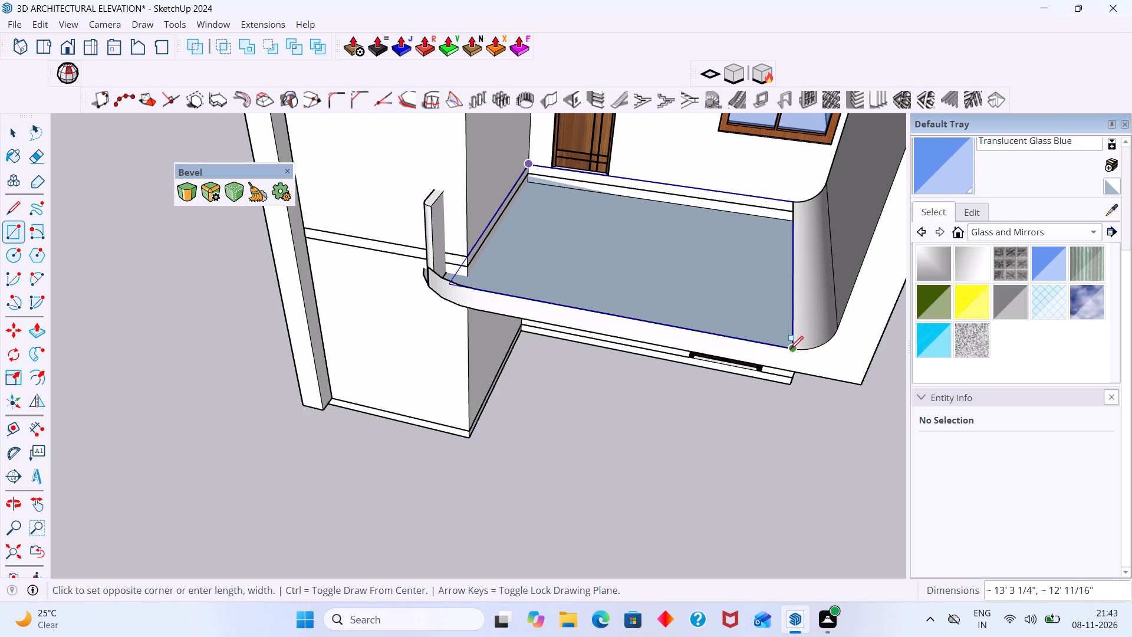
{"action": "left_click", "coordinate": [790, 349]}
{"action": "key", "text": "space"}
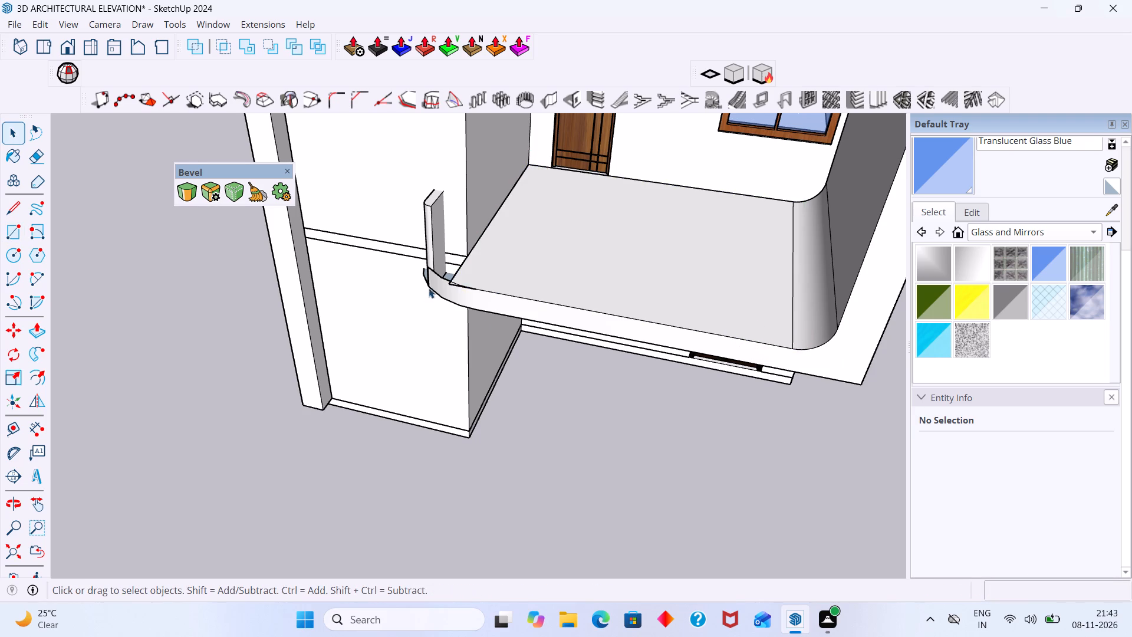
Delete the new floor rectangle's edge segment that overhangs the slab's rounded corner.
{"action": "middle_click_drag", "start_coordinate": [440, 283], "coordinate": [495, 296]}
{"action": "scroll", "coordinate": [451, 268], "scroll_direction": "up", "scroll_amount": 11}
{"action": "middle_click_drag", "start_coordinate": [485, 272], "coordinate": [648, 248]}
{"action": "scroll", "coordinate": [564, 353], "scroll_direction": "up", "scroll_amount": 3}
{"action": "left_click", "coordinate": [540, 342]}
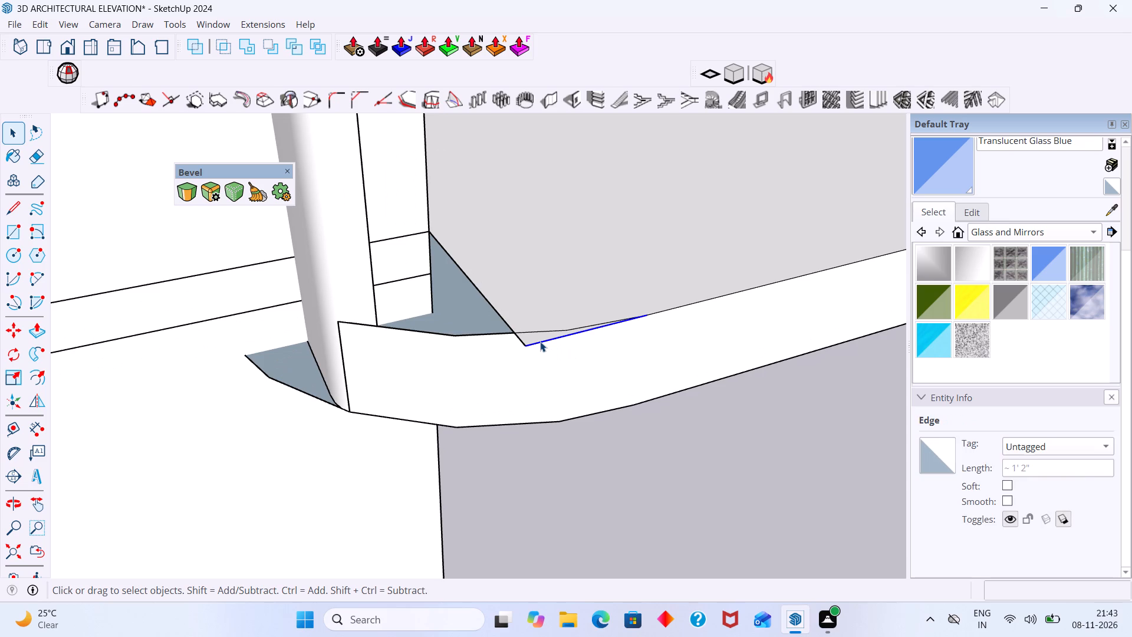
{"action": "key", "text": "Delete"}
{"action": "middle_click_drag", "start_coordinate": [539, 334], "coordinate": [486, 379]}
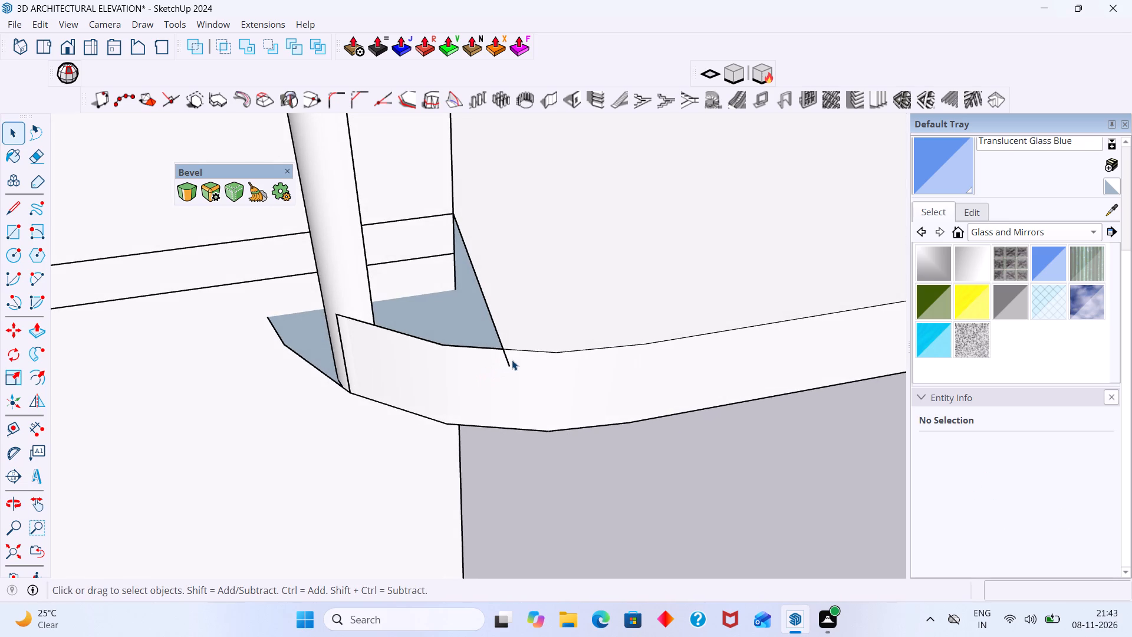
Delete the leftover edge stub that projects past the slab's curved rim beside the parapet block.
{"action": "left_click", "coordinate": [508, 360]}
{"action": "key", "text": "Delete"}
{"action": "scroll", "coordinate": [488, 331], "scroll_direction": "down", "scroll_amount": 3}
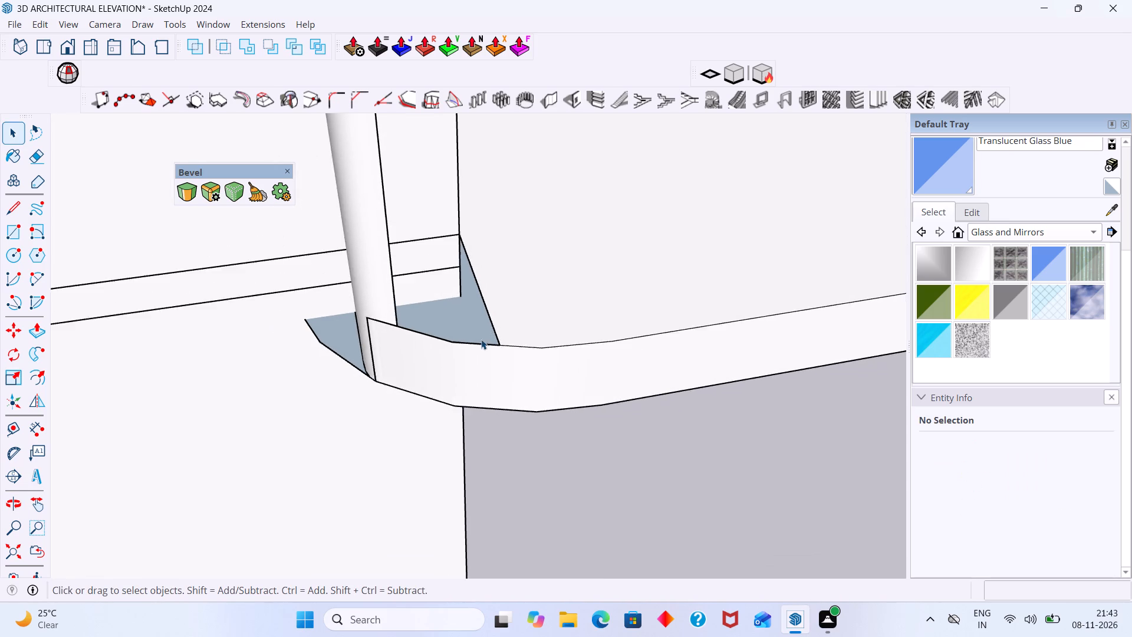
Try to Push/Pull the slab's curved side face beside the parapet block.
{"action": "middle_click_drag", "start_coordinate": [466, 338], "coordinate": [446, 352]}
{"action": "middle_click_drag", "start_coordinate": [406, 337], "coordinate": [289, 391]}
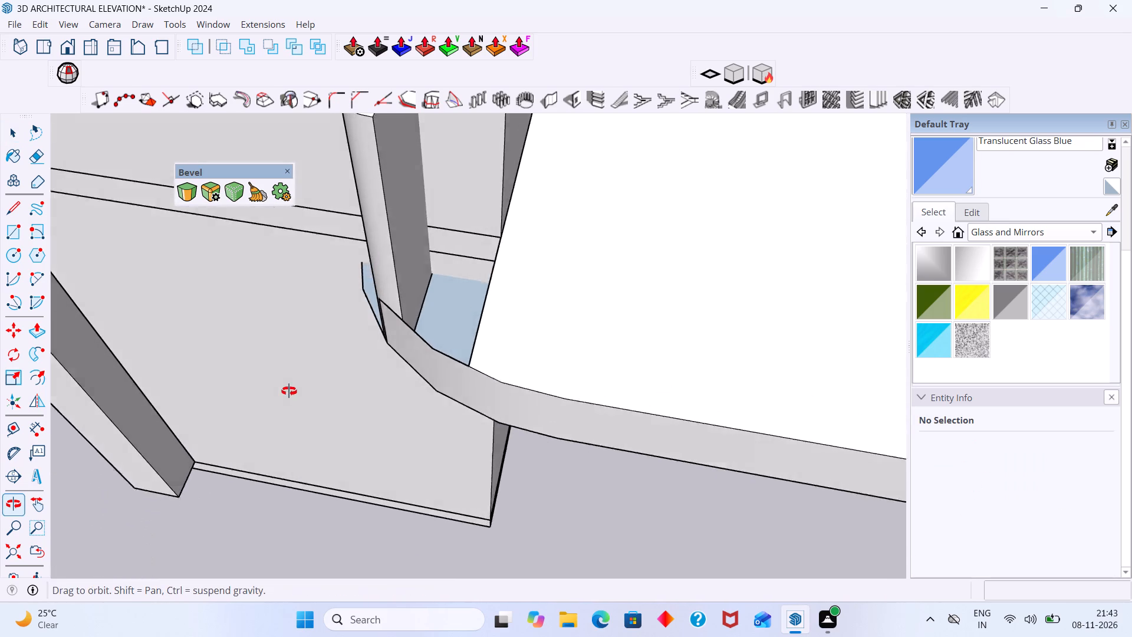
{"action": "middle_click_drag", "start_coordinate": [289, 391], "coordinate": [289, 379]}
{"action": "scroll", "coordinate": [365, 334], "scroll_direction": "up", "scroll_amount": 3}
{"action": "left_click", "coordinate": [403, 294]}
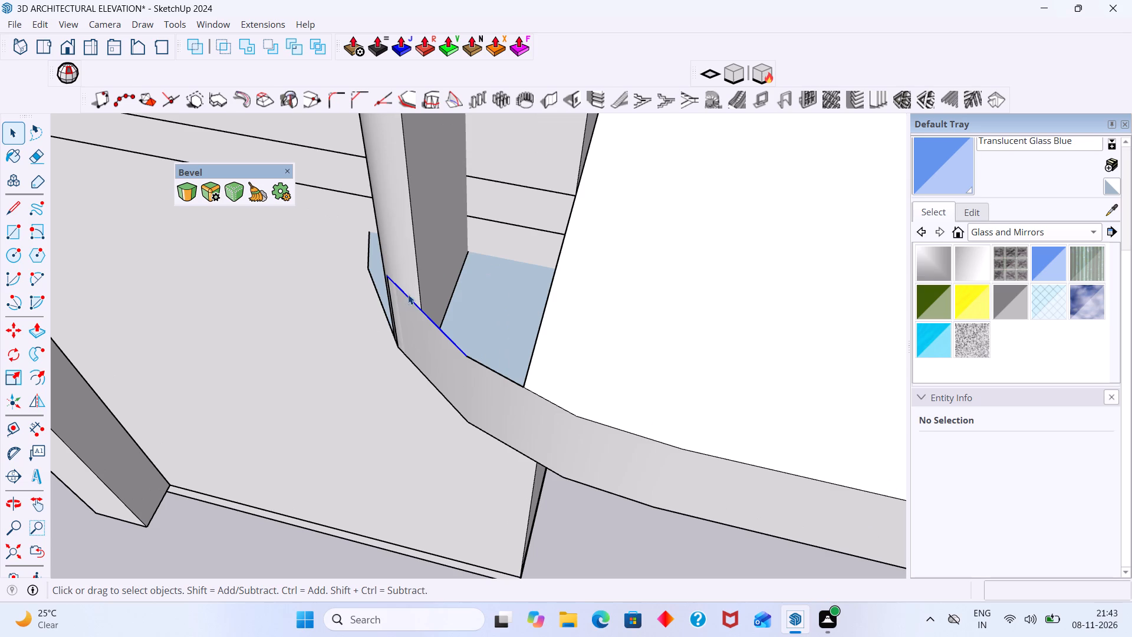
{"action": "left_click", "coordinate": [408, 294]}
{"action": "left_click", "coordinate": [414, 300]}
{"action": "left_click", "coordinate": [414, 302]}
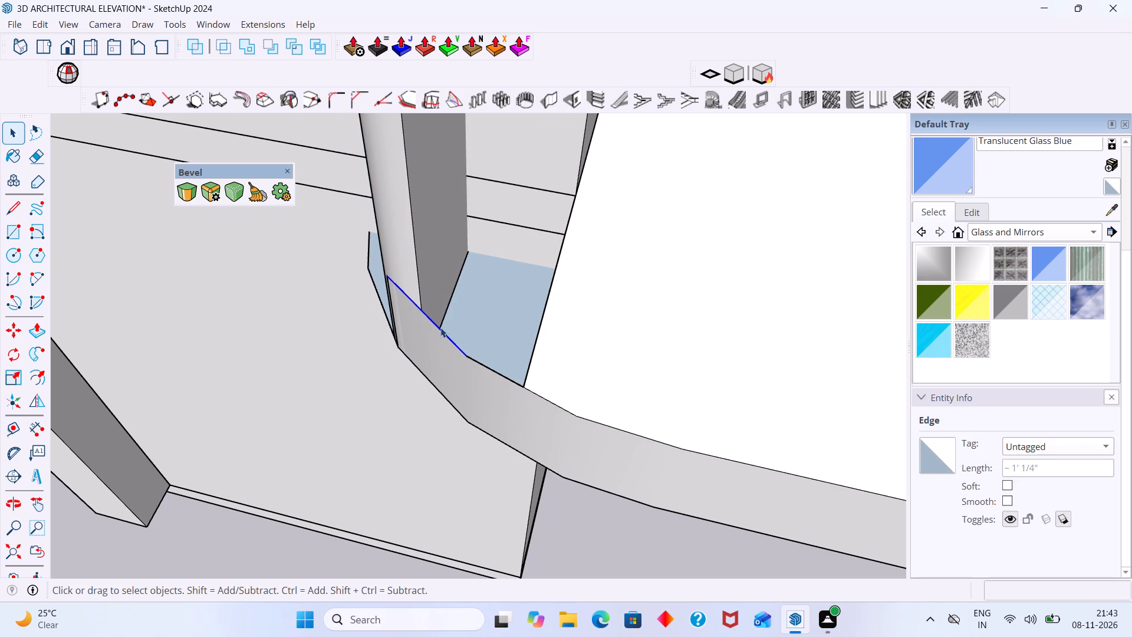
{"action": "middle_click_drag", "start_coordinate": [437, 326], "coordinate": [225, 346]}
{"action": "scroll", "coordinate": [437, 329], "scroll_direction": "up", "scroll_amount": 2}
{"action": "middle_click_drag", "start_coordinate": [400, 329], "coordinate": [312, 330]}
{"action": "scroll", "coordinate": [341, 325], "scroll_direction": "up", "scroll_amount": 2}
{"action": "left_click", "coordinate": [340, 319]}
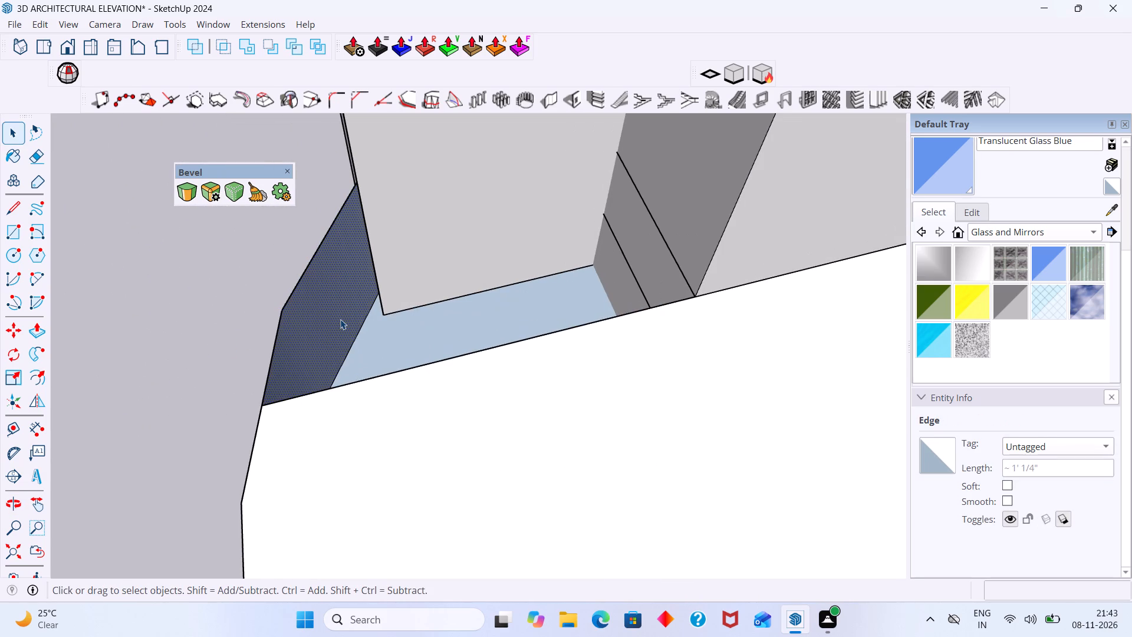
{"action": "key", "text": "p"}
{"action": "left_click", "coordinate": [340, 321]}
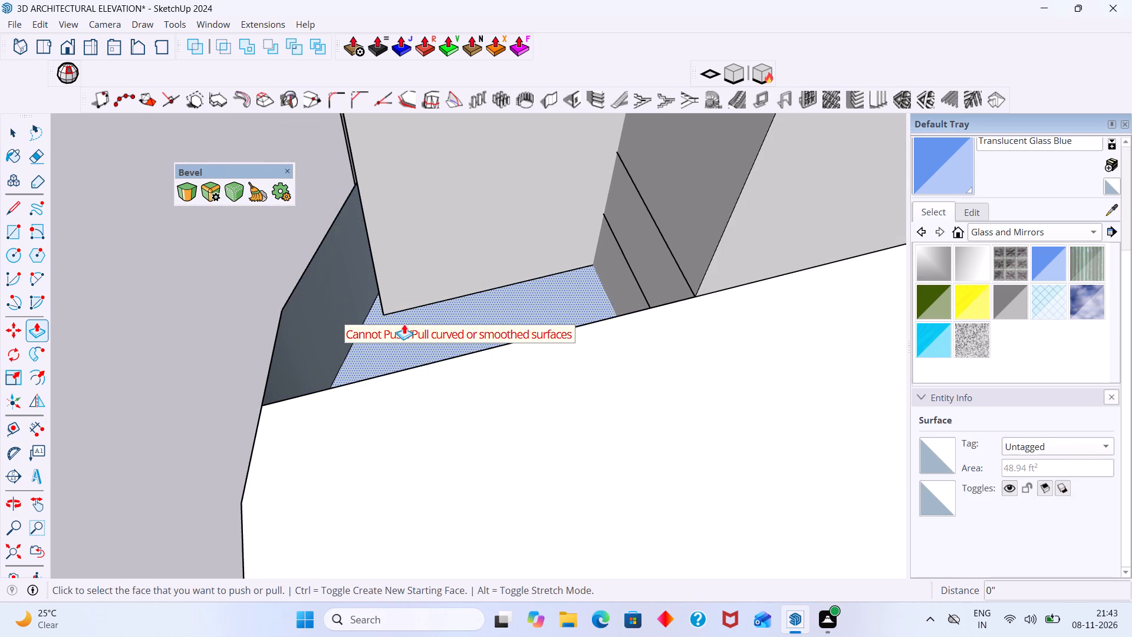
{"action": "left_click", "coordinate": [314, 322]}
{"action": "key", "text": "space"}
Draw a rectangle about 10 5/8" by 1' 7 3/16" from the wall's bottom corner to the parapet block's base to patch the floor.
{"action": "scroll", "coordinate": [406, 373], "scroll_direction": "down", "scroll_amount": 4}
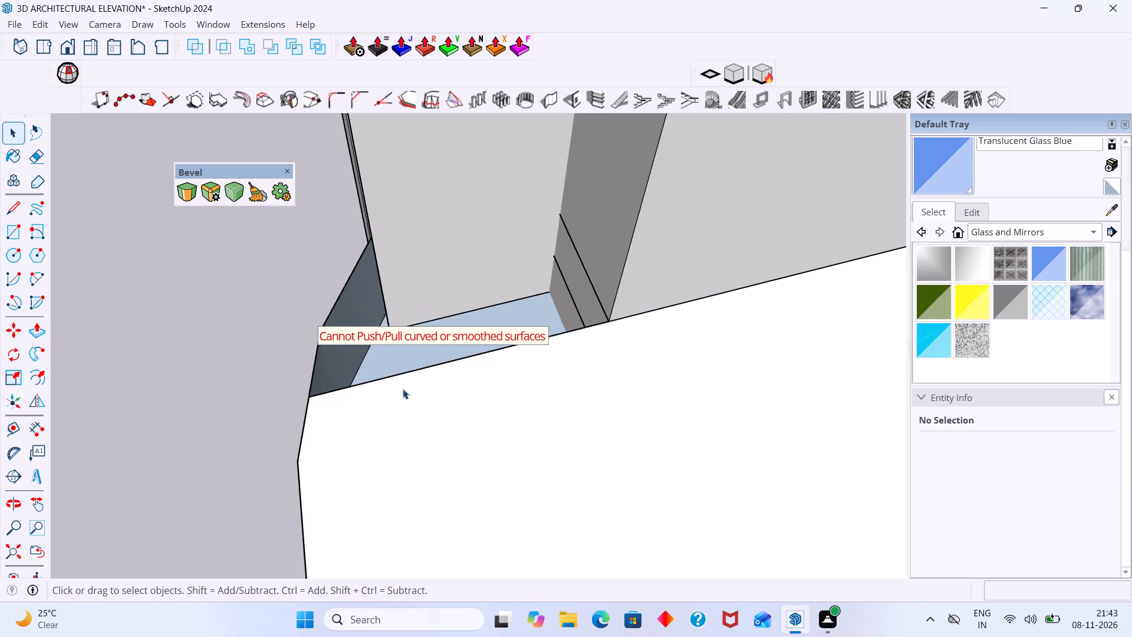
{"action": "scroll", "coordinate": [403, 389], "scroll_direction": "down", "scroll_amount": 4}
{"action": "middle_click_drag", "start_coordinate": [409, 398], "coordinate": [729, 363]}
{"action": "scroll", "coordinate": [489, 359], "scroll_direction": "down", "scroll_amount": 2}
{"action": "middle_click_drag", "start_coordinate": [527, 398], "coordinate": [562, 410]}
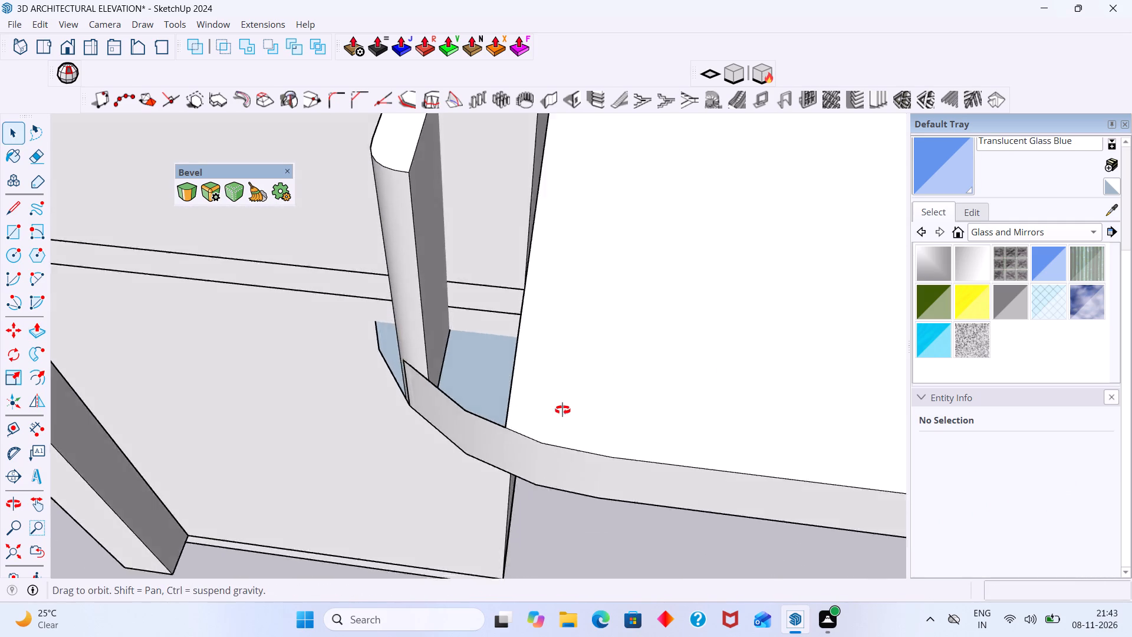
{"action": "middle_click_drag", "start_coordinate": [562, 410], "coordinate": [651, 443]}
{"action": "key", "text": "r"}
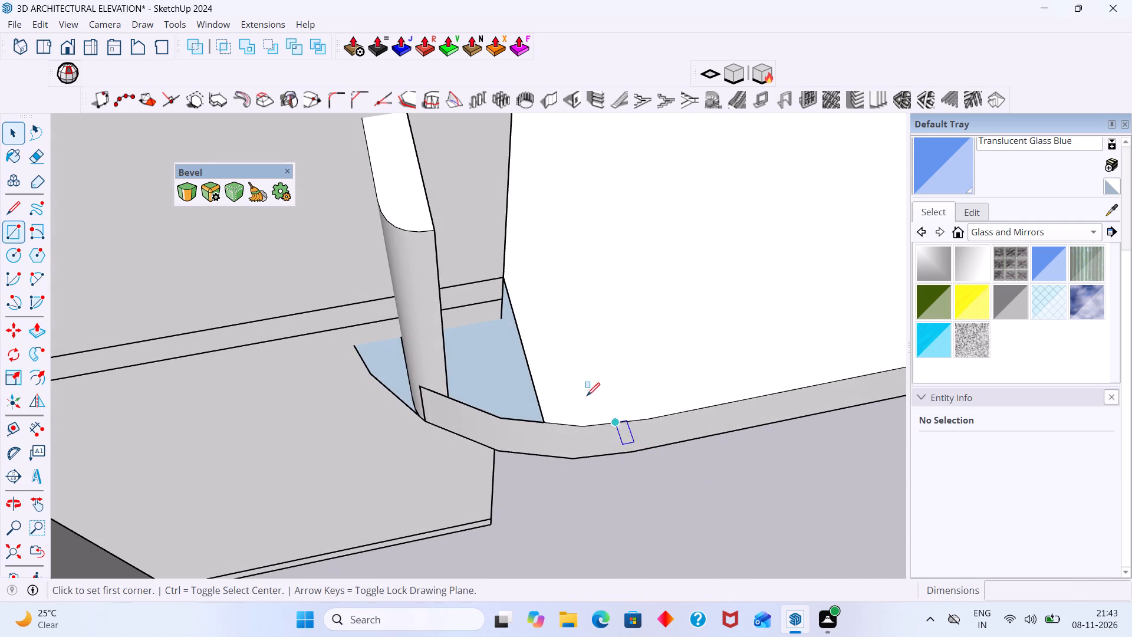
{"action": "middle_click_drag", "start_coordinate": [472, 320], "coordinate": [319, 340]}
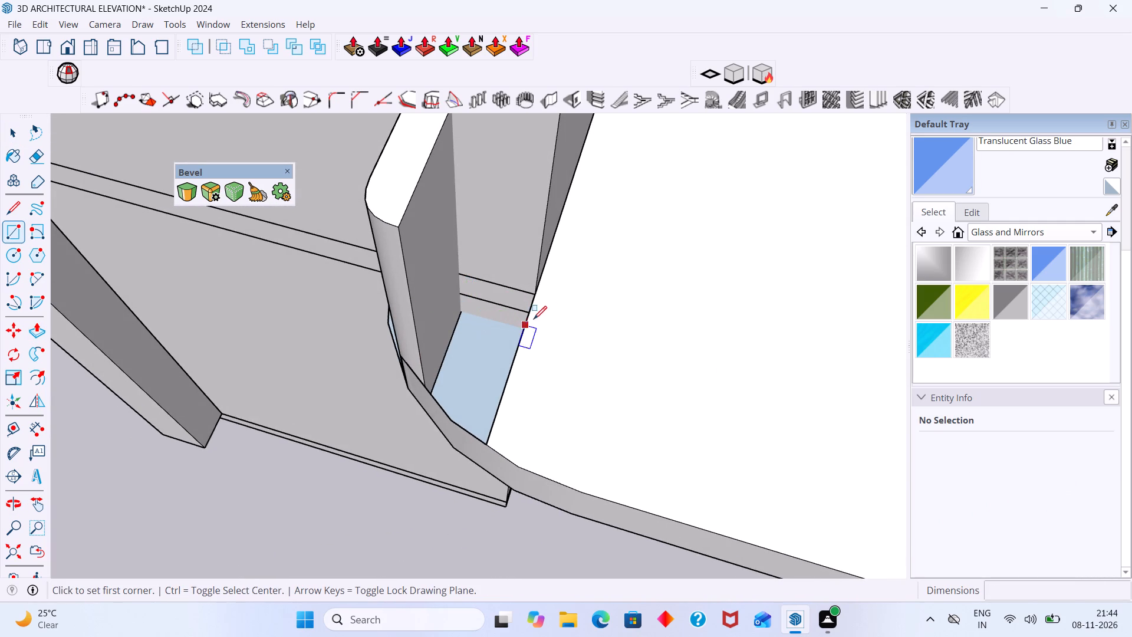
{"action": "left_click", "coordinate": [537, 295]}
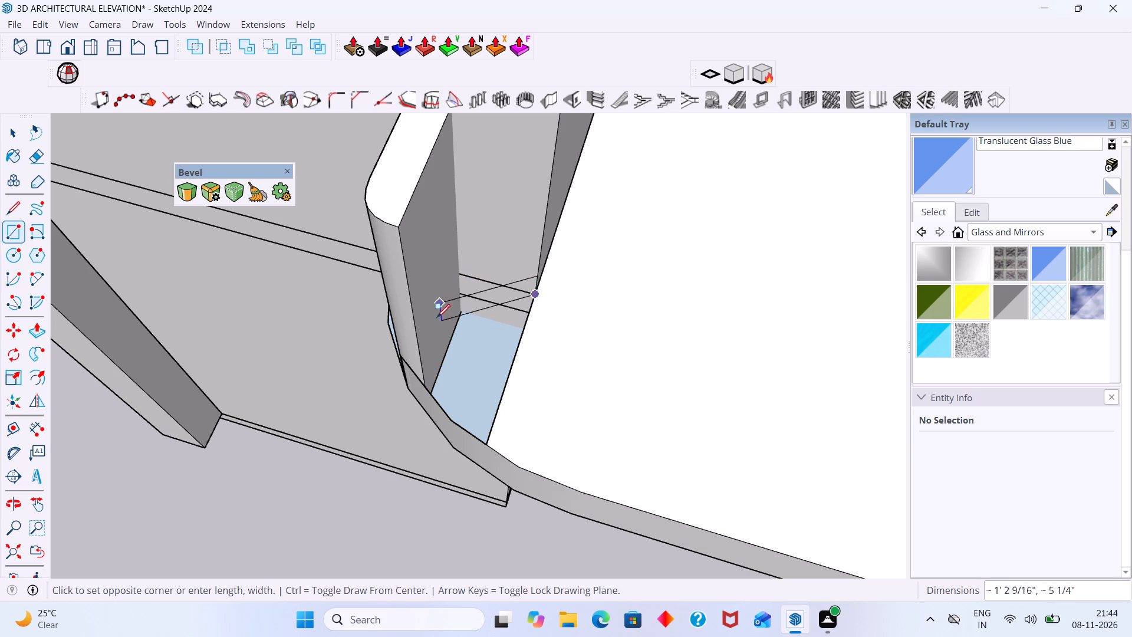
{"action": "left_click", "coordinate": [424, 389]}
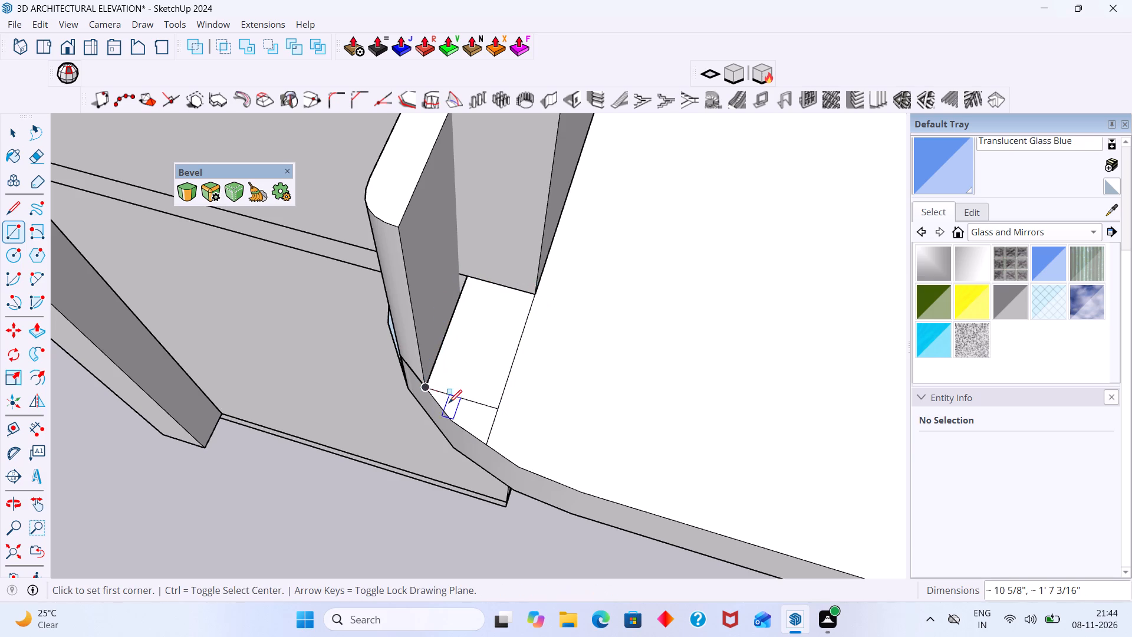
{"action": "key", "text": "space"}
Delete the new rectangle's short edge that divides the floor near the slab's curved rim.
{"action": "middle_click_drag", "start_coordinate": [460, 405], "coordinate": [607, 379]}
{"action": "scroll", "coordinate": [496, 396], "scroll_direction": "up", "scroll_amount": 2}
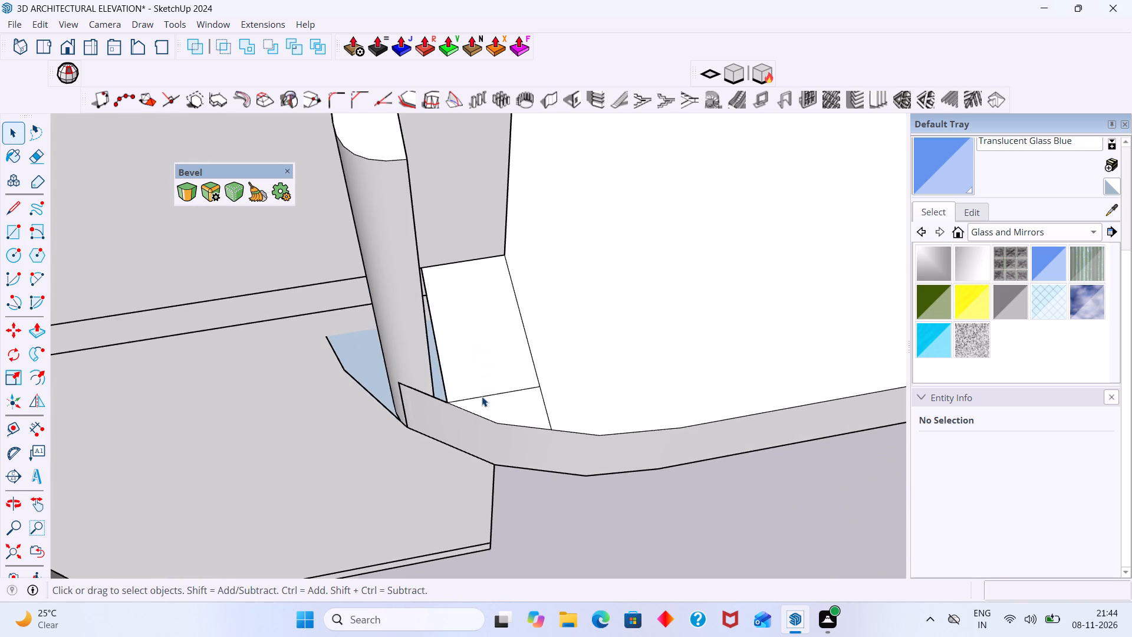
{"action": "scroll", "coordinate": [482, 396], "scroll_direction": "up", "scroll_amount": 2}
{"action": "left_click", "coordinate": [481, 395]}
{"action": "left_click", "coordinate": [481, 395]}
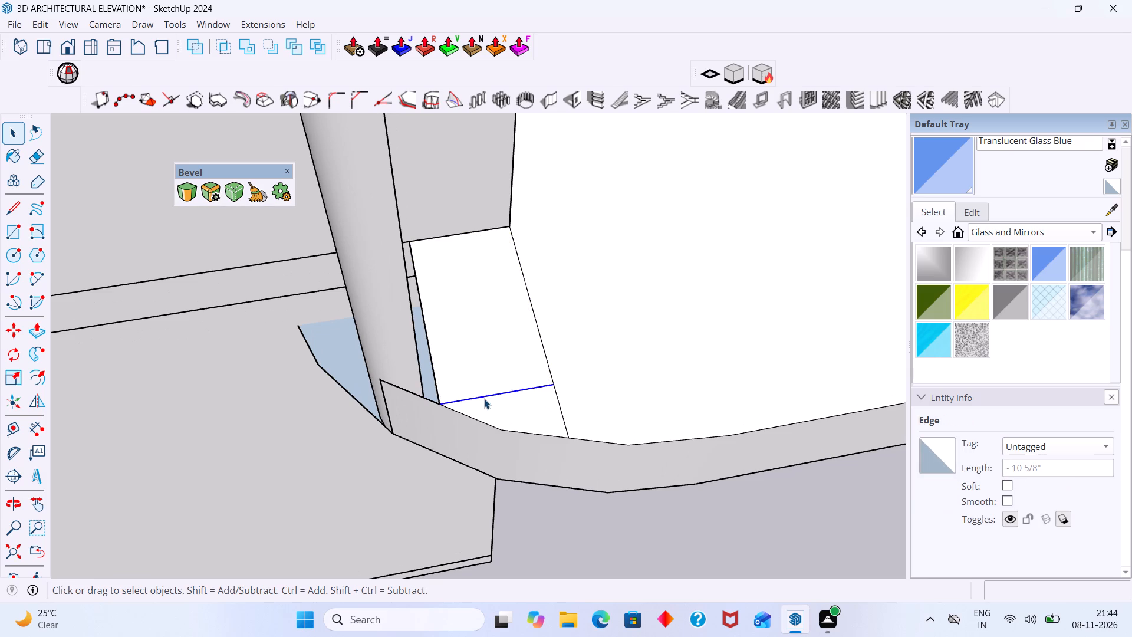
{"action": "key", "text": "Delete"}
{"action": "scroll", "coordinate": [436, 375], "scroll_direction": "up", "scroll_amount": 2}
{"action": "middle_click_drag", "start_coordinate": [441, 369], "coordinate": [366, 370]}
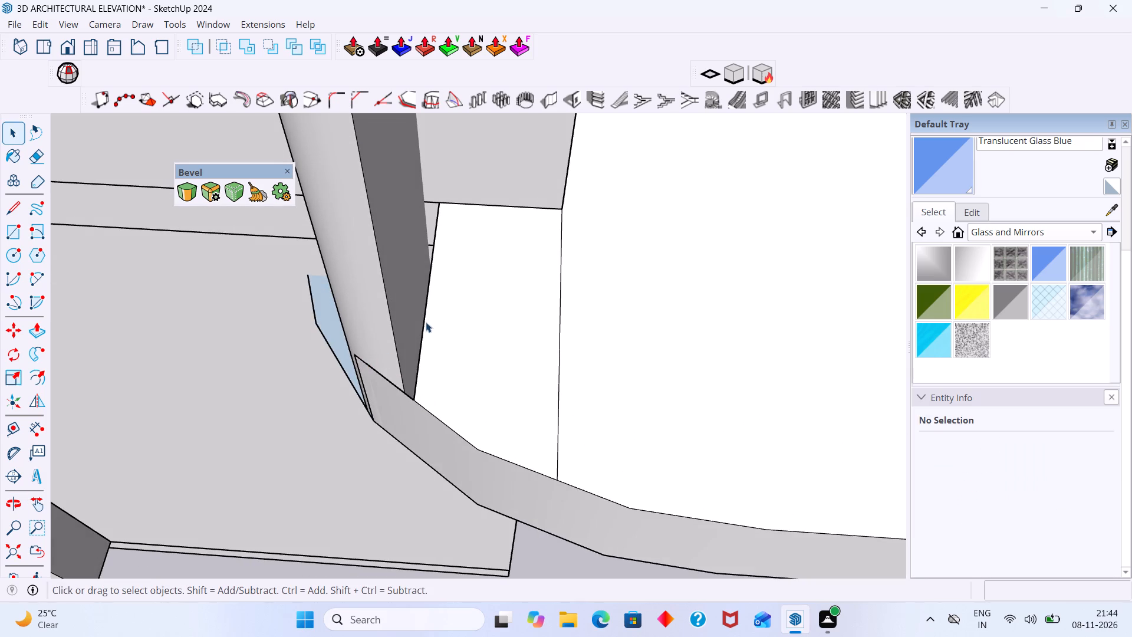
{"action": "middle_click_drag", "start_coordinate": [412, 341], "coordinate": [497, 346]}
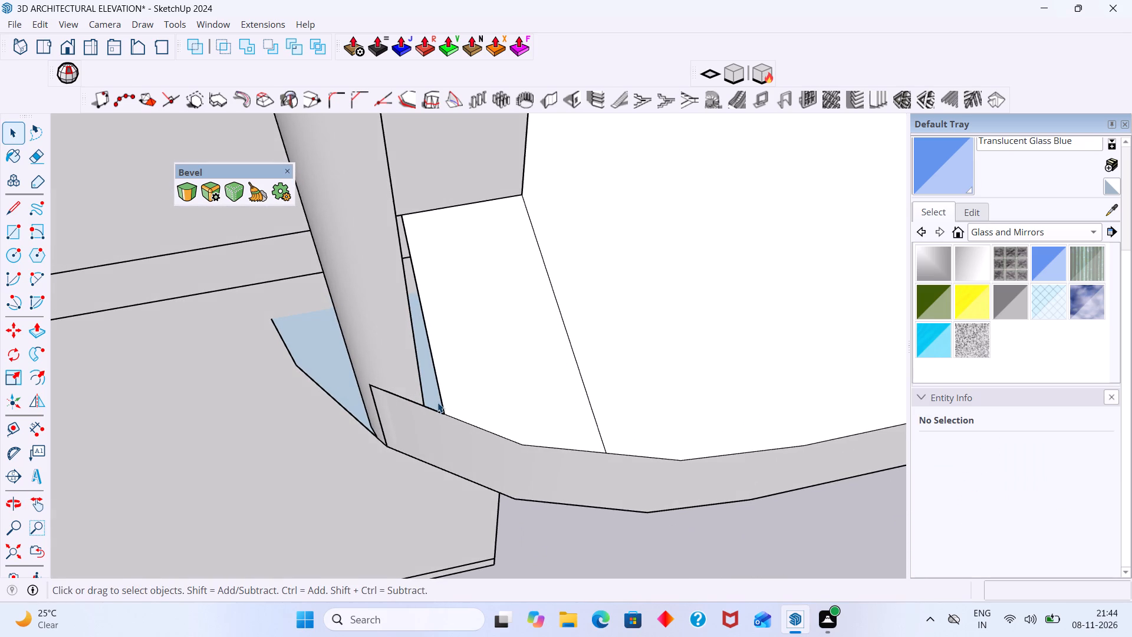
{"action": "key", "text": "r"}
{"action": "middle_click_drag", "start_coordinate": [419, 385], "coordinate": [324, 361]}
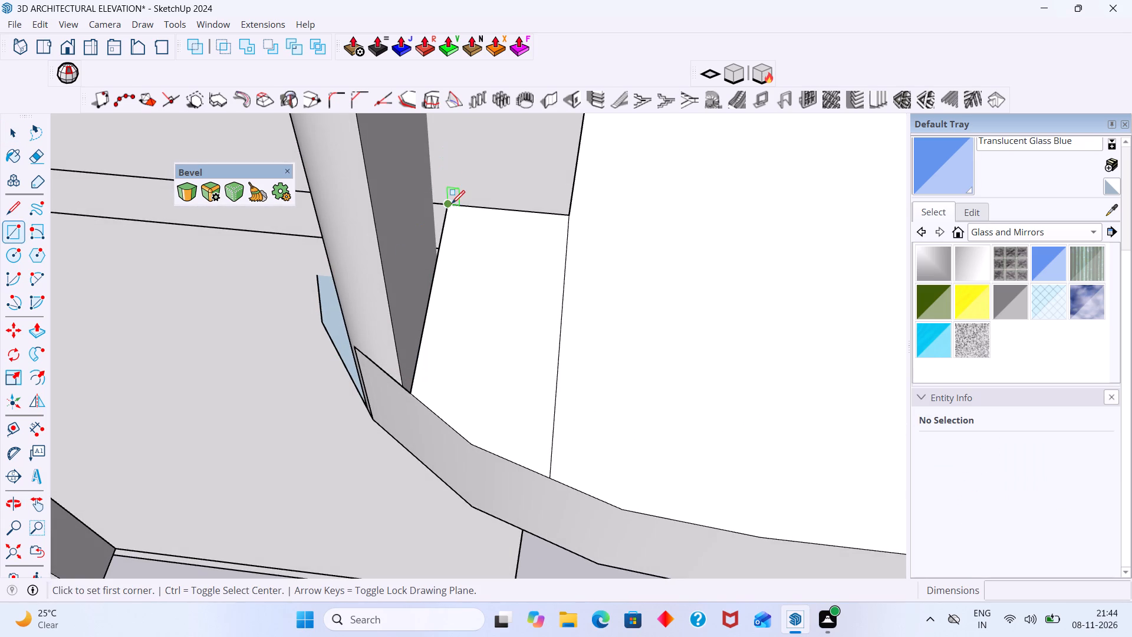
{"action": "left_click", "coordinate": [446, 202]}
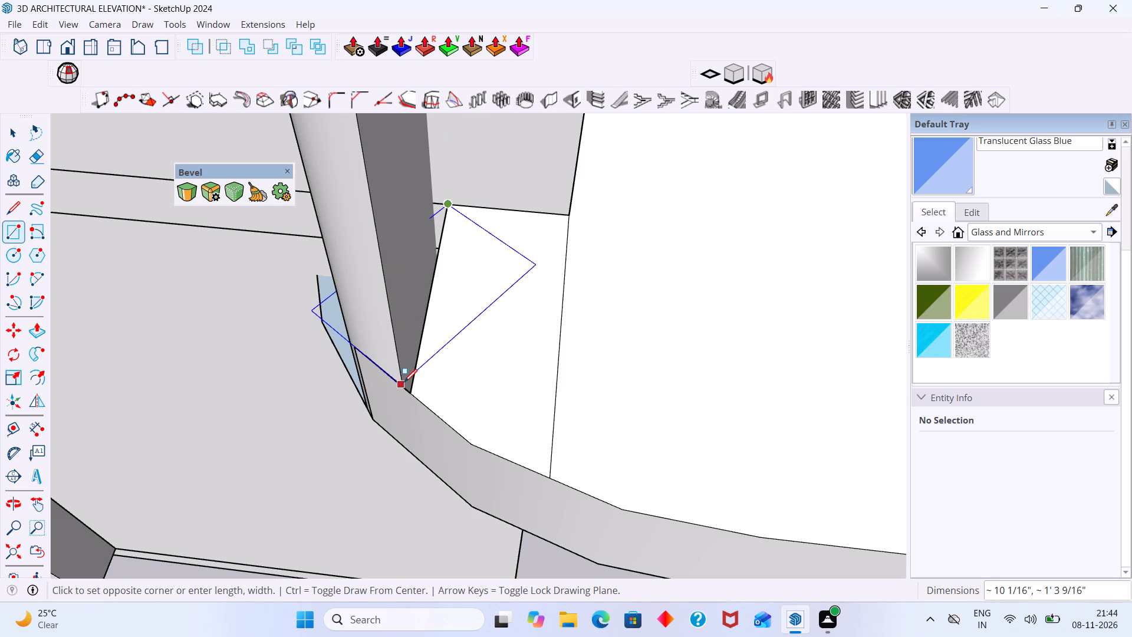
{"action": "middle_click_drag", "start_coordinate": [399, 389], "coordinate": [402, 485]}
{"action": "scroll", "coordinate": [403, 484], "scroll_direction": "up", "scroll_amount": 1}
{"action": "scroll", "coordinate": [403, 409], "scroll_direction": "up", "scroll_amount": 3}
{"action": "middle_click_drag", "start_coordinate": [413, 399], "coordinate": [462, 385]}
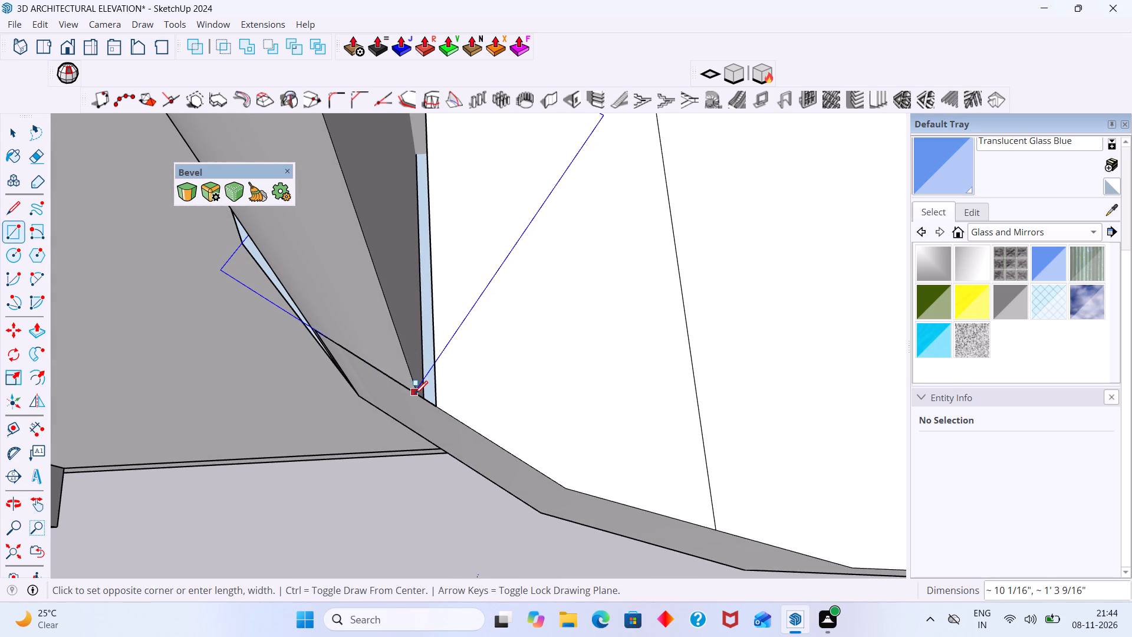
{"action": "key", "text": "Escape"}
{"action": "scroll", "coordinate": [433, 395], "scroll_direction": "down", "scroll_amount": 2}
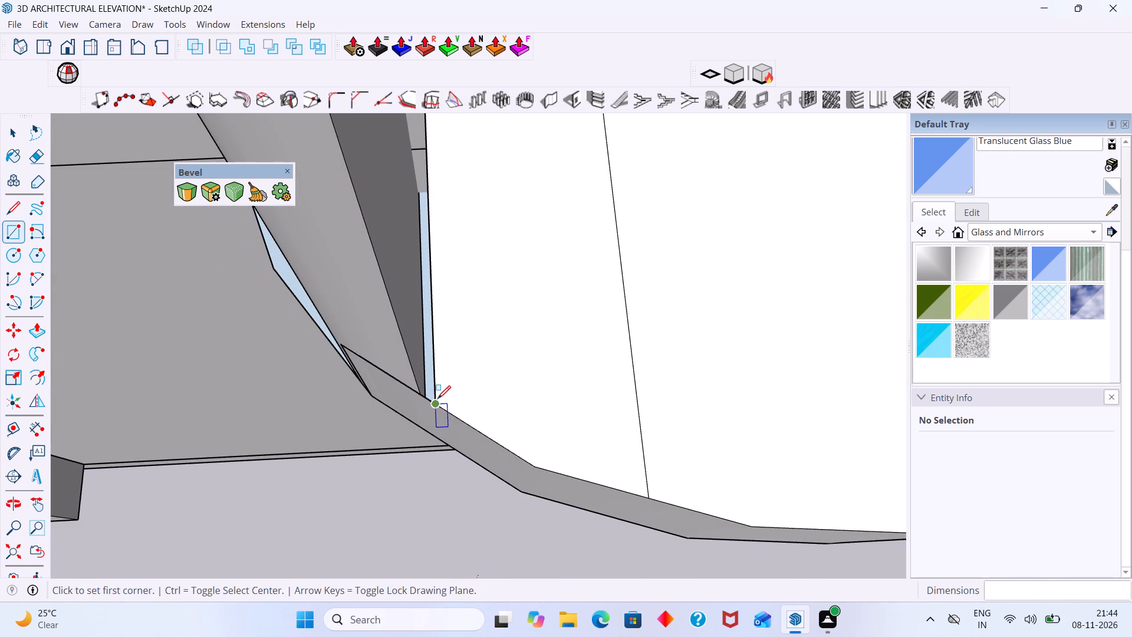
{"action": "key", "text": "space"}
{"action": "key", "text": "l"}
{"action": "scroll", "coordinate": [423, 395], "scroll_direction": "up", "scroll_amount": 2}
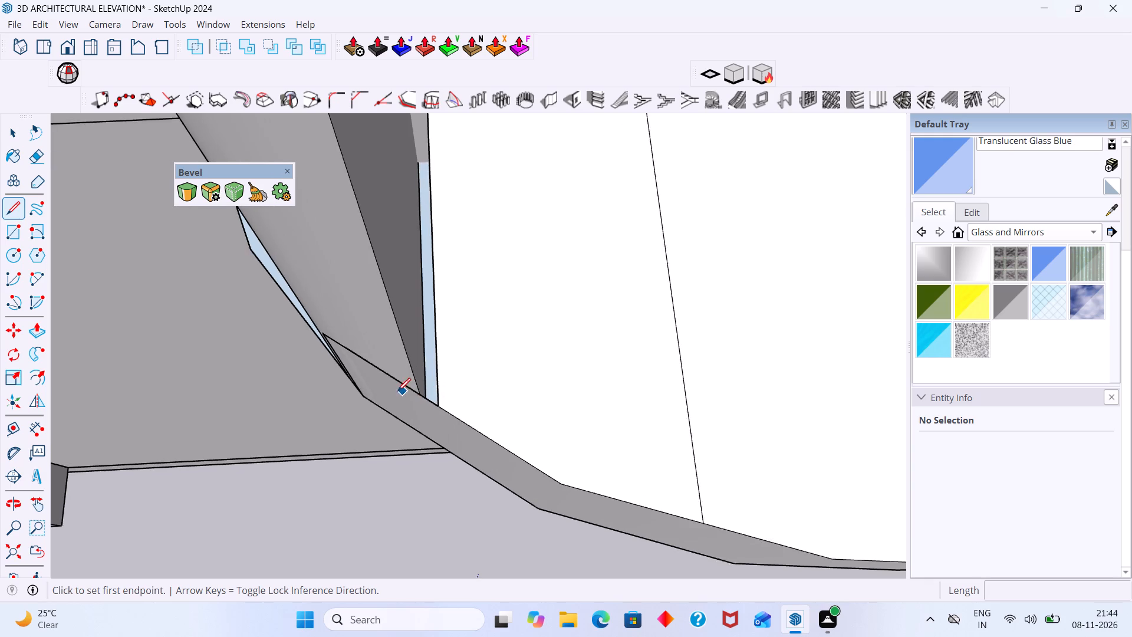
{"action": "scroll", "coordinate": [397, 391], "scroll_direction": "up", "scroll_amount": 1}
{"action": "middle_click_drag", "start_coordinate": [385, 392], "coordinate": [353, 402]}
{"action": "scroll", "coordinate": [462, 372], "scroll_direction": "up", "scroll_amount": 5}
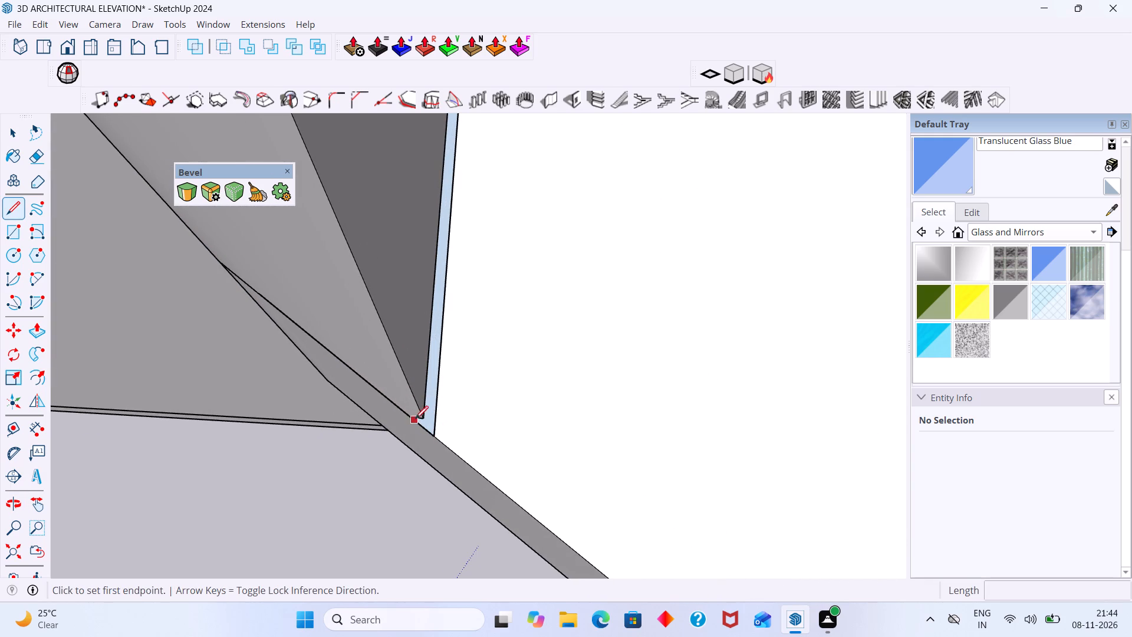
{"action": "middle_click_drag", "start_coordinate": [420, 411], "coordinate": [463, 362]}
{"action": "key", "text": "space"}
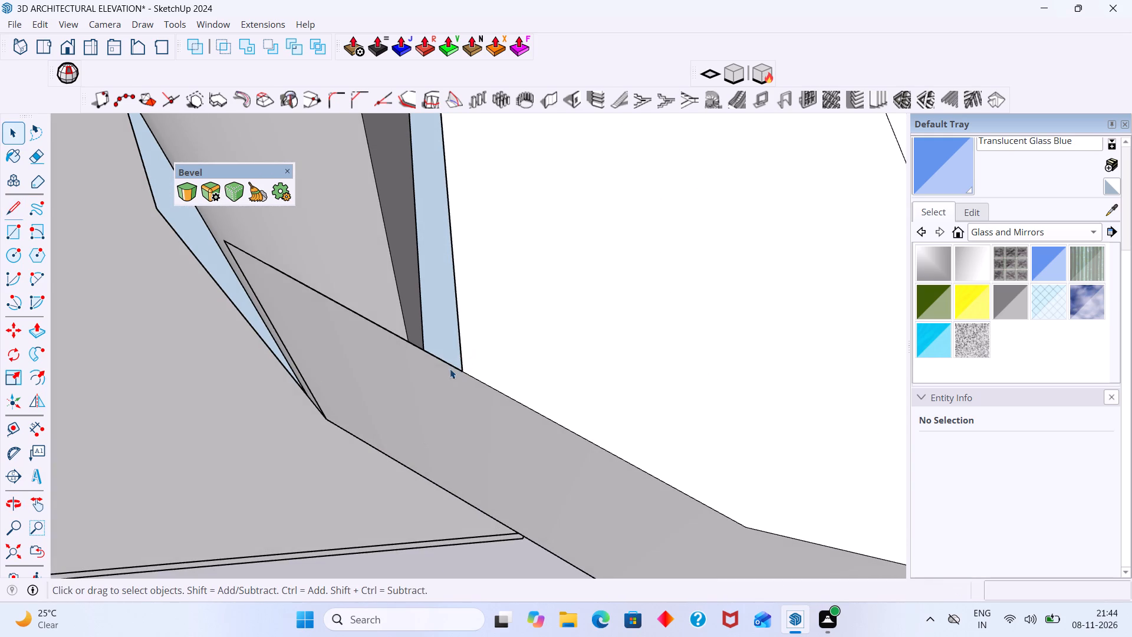
Delete the curved rim's upper edge segment where it meets the parapet block, opening that part of the rim.
{"action": "left_click", "coordinate": [449, 363]}
{"action": "key", "text": "Delete"}
{"action": "scroll", "coordinate": [449, 370], "scroll_direction": "down", "scroll_amount": 2}
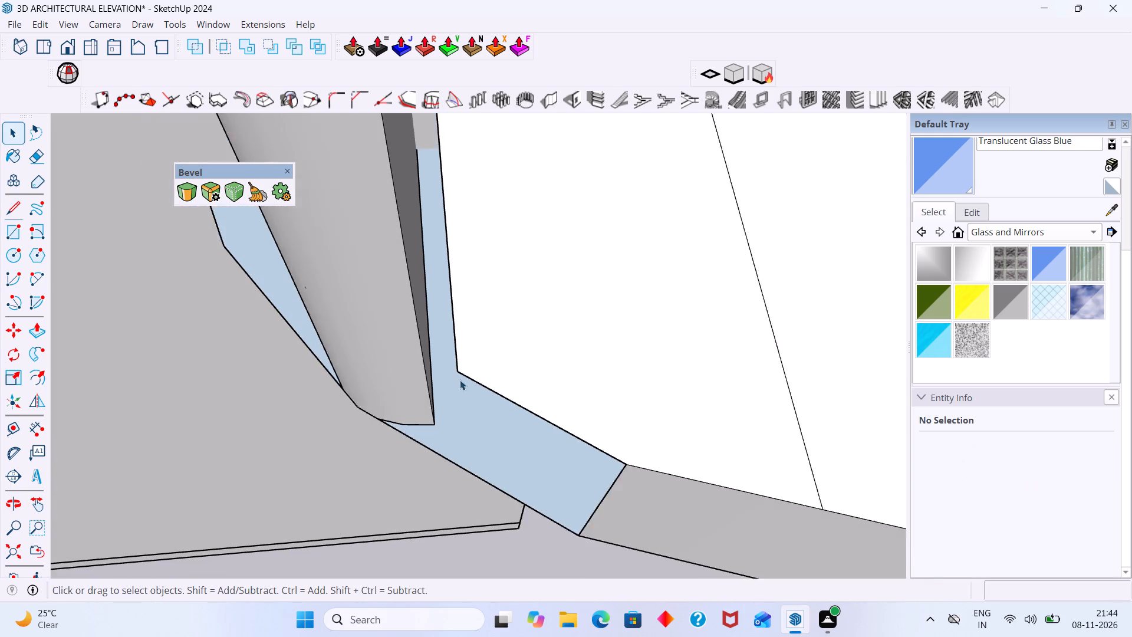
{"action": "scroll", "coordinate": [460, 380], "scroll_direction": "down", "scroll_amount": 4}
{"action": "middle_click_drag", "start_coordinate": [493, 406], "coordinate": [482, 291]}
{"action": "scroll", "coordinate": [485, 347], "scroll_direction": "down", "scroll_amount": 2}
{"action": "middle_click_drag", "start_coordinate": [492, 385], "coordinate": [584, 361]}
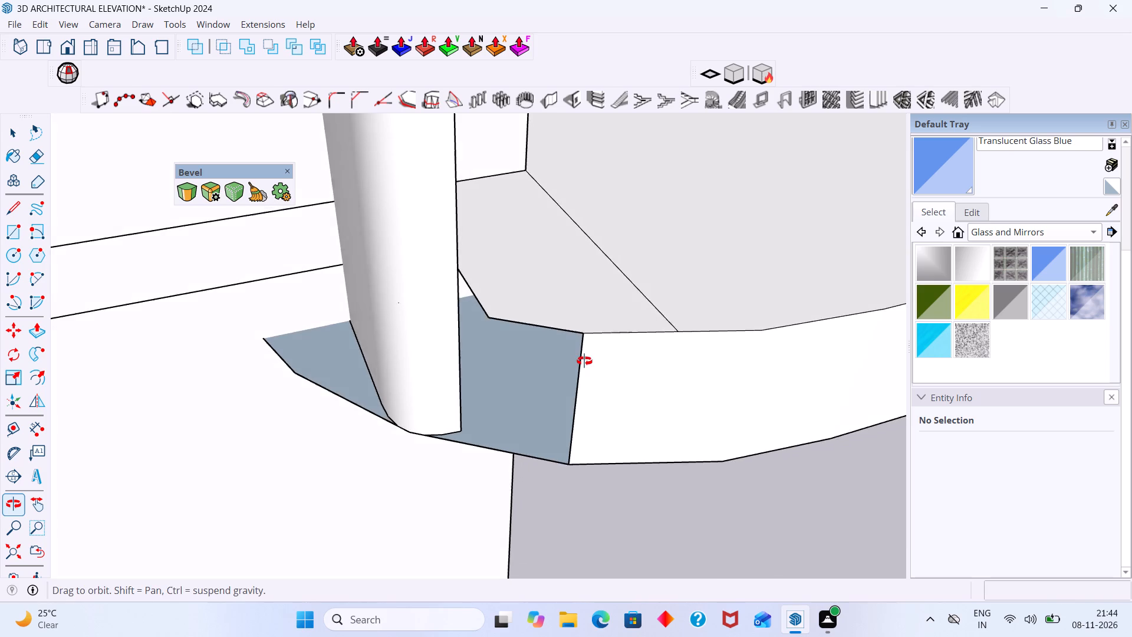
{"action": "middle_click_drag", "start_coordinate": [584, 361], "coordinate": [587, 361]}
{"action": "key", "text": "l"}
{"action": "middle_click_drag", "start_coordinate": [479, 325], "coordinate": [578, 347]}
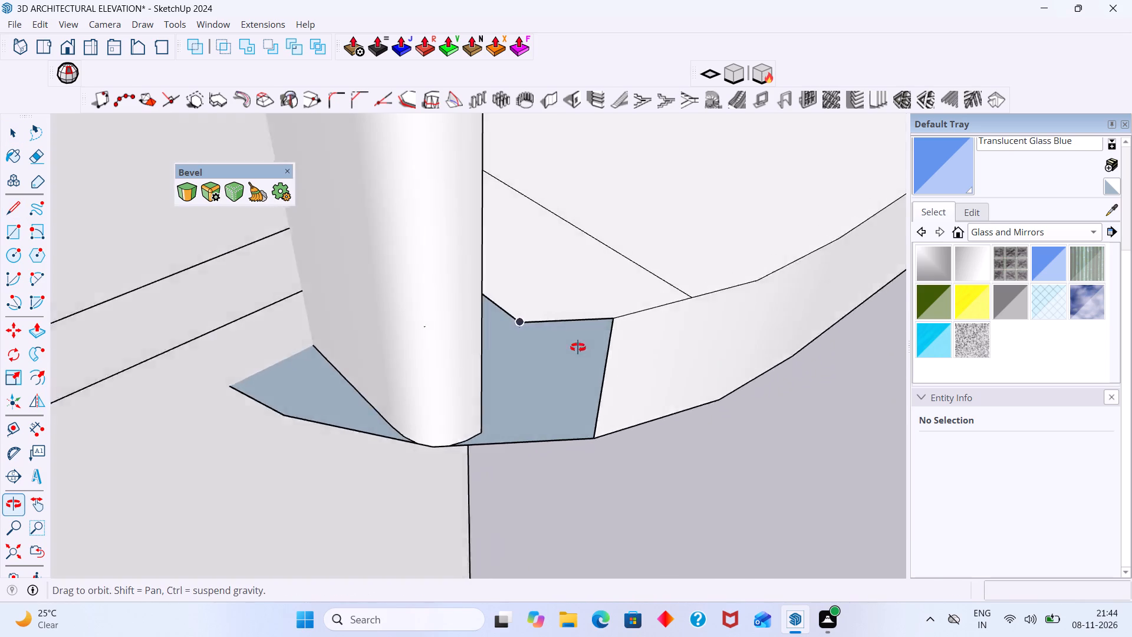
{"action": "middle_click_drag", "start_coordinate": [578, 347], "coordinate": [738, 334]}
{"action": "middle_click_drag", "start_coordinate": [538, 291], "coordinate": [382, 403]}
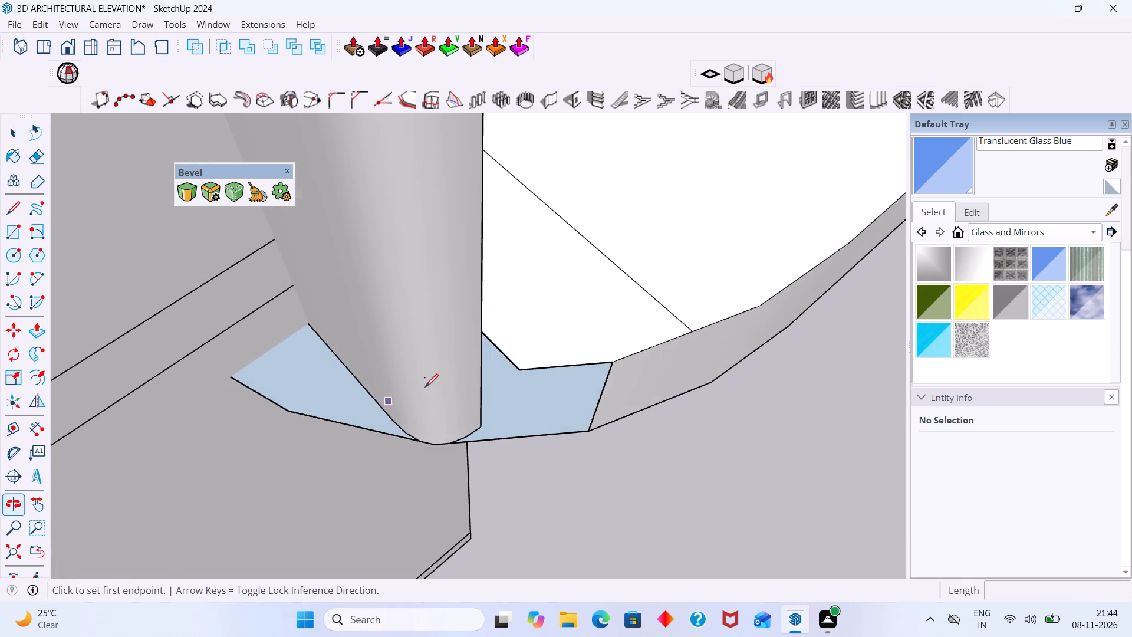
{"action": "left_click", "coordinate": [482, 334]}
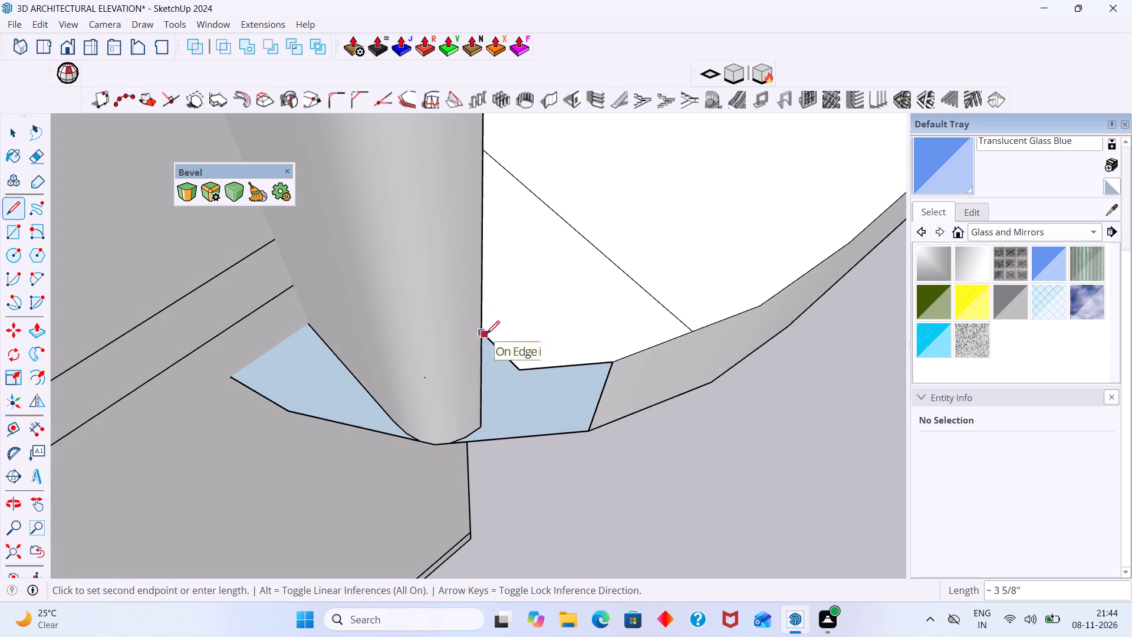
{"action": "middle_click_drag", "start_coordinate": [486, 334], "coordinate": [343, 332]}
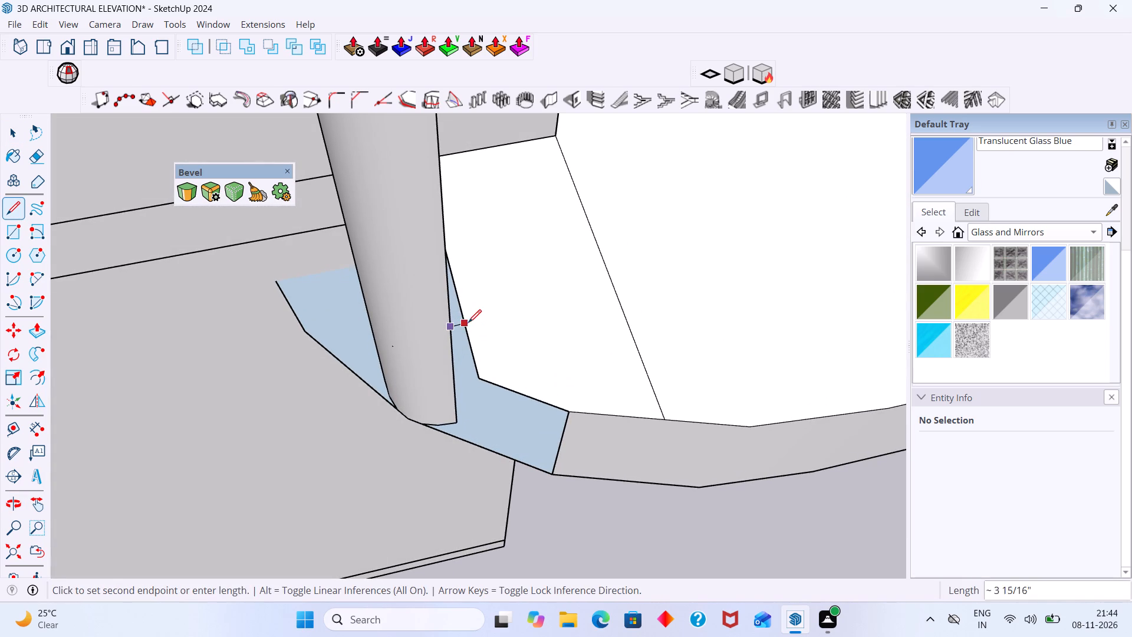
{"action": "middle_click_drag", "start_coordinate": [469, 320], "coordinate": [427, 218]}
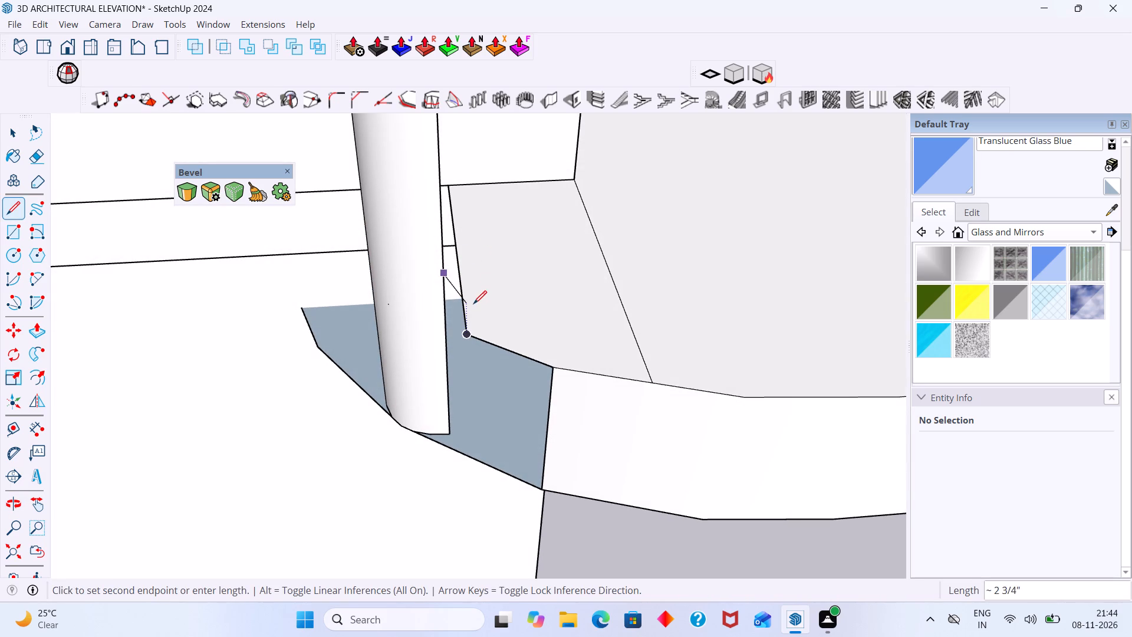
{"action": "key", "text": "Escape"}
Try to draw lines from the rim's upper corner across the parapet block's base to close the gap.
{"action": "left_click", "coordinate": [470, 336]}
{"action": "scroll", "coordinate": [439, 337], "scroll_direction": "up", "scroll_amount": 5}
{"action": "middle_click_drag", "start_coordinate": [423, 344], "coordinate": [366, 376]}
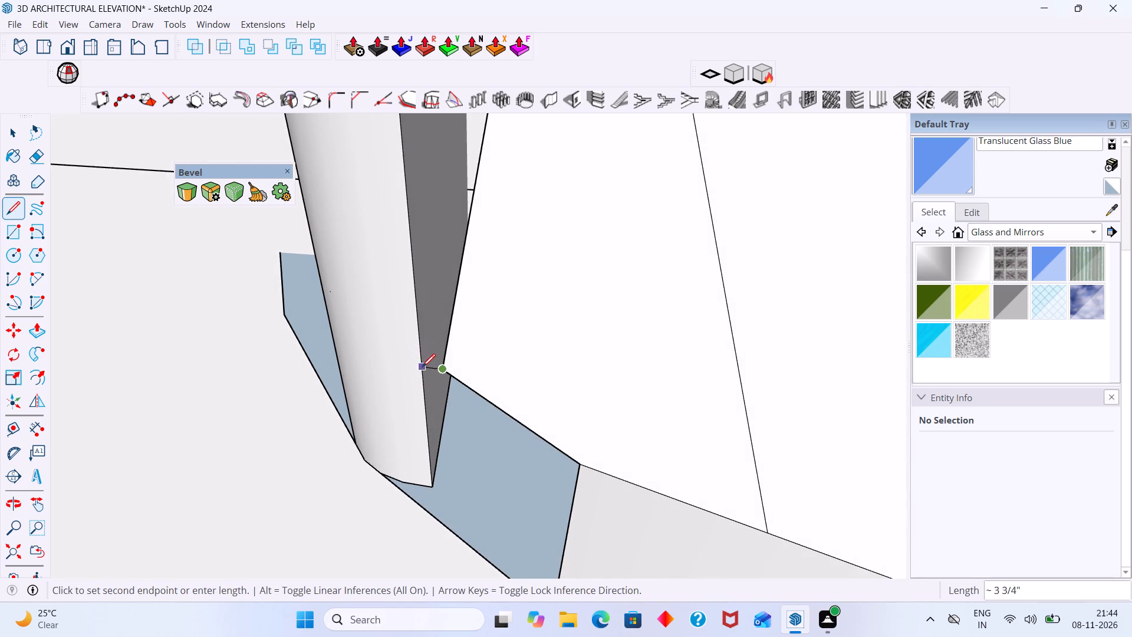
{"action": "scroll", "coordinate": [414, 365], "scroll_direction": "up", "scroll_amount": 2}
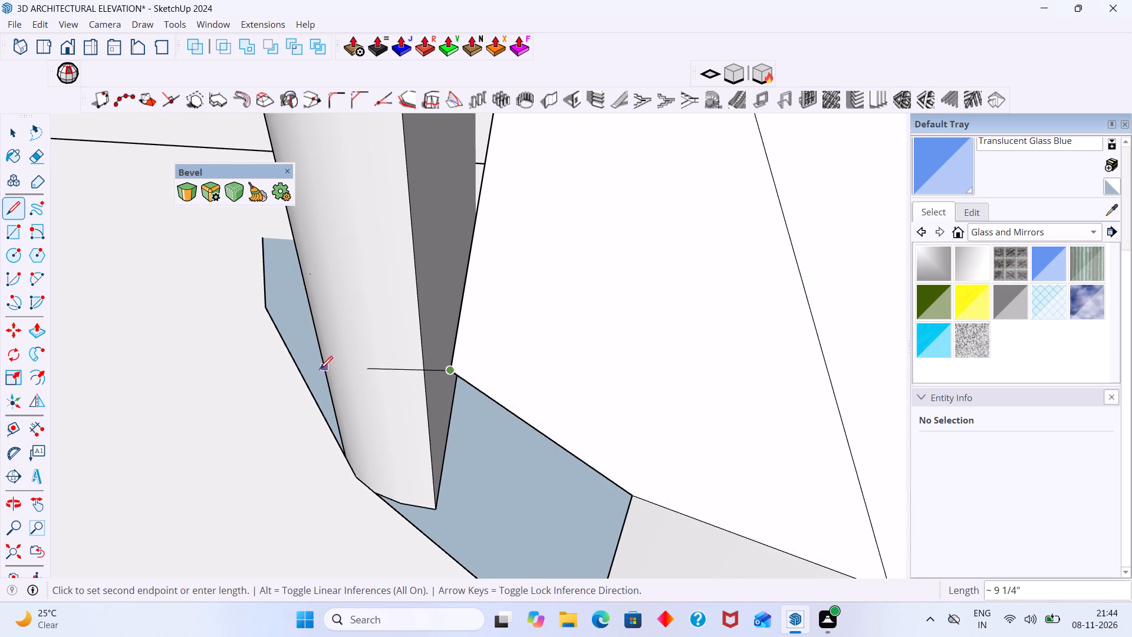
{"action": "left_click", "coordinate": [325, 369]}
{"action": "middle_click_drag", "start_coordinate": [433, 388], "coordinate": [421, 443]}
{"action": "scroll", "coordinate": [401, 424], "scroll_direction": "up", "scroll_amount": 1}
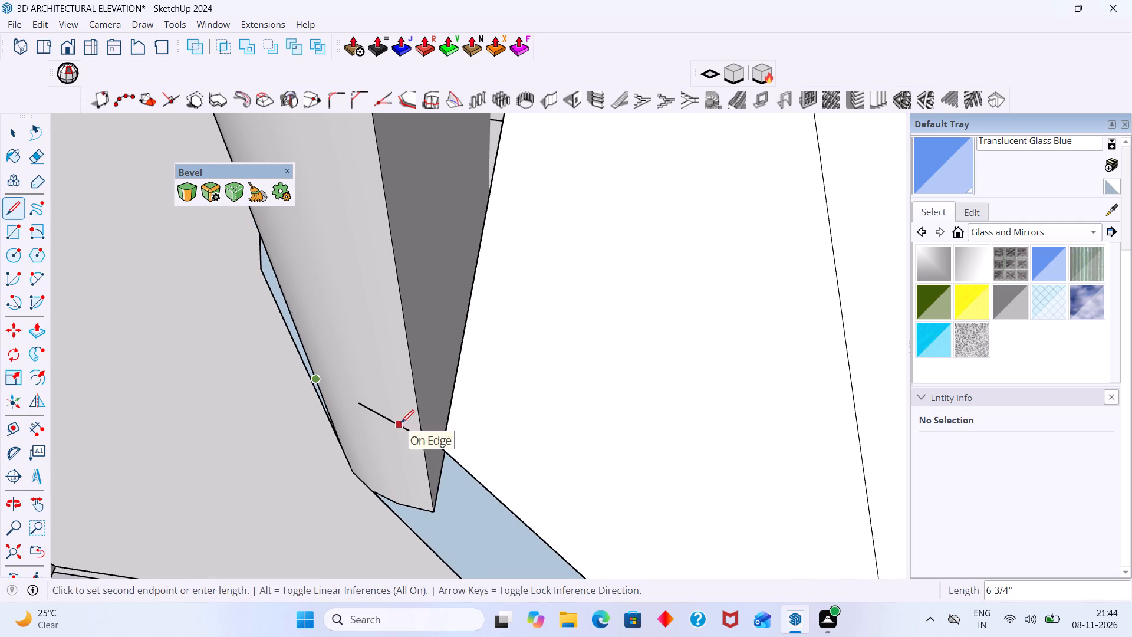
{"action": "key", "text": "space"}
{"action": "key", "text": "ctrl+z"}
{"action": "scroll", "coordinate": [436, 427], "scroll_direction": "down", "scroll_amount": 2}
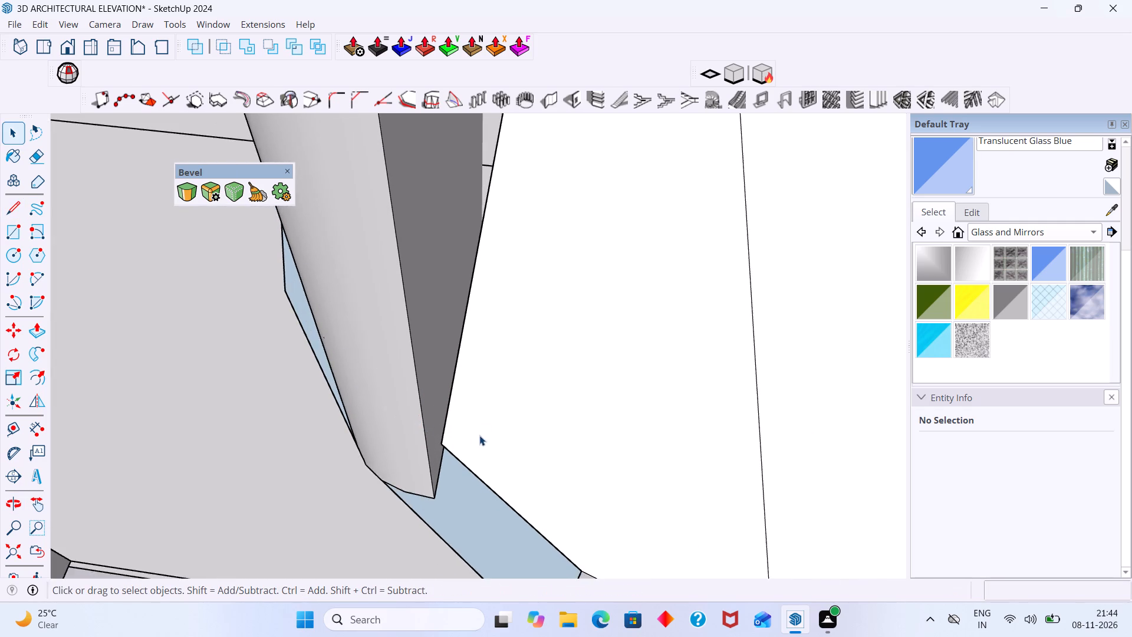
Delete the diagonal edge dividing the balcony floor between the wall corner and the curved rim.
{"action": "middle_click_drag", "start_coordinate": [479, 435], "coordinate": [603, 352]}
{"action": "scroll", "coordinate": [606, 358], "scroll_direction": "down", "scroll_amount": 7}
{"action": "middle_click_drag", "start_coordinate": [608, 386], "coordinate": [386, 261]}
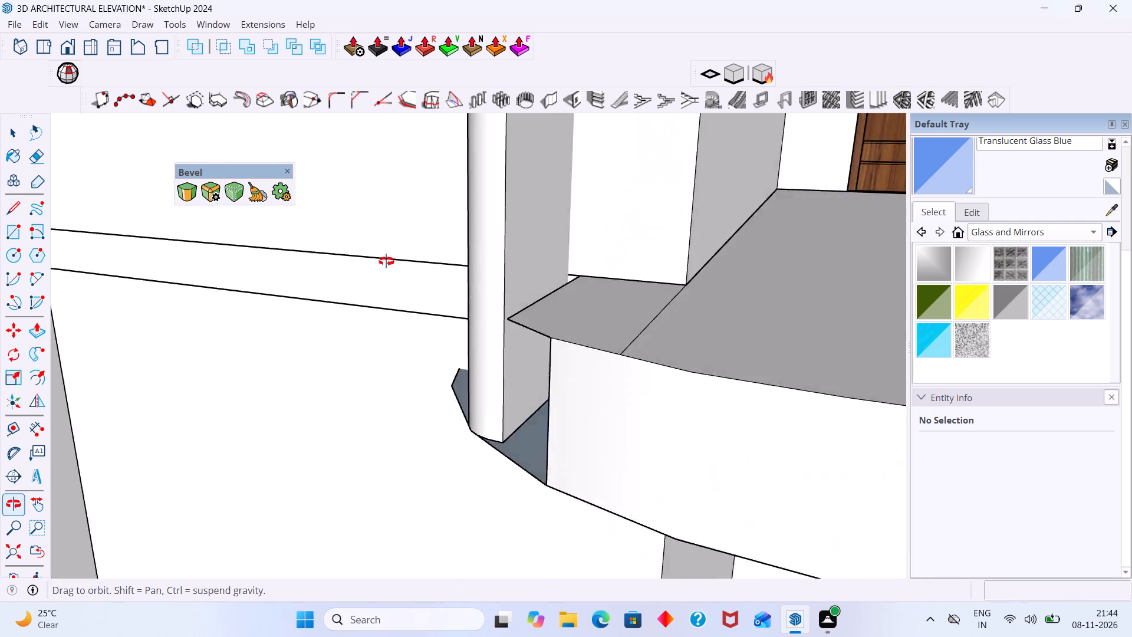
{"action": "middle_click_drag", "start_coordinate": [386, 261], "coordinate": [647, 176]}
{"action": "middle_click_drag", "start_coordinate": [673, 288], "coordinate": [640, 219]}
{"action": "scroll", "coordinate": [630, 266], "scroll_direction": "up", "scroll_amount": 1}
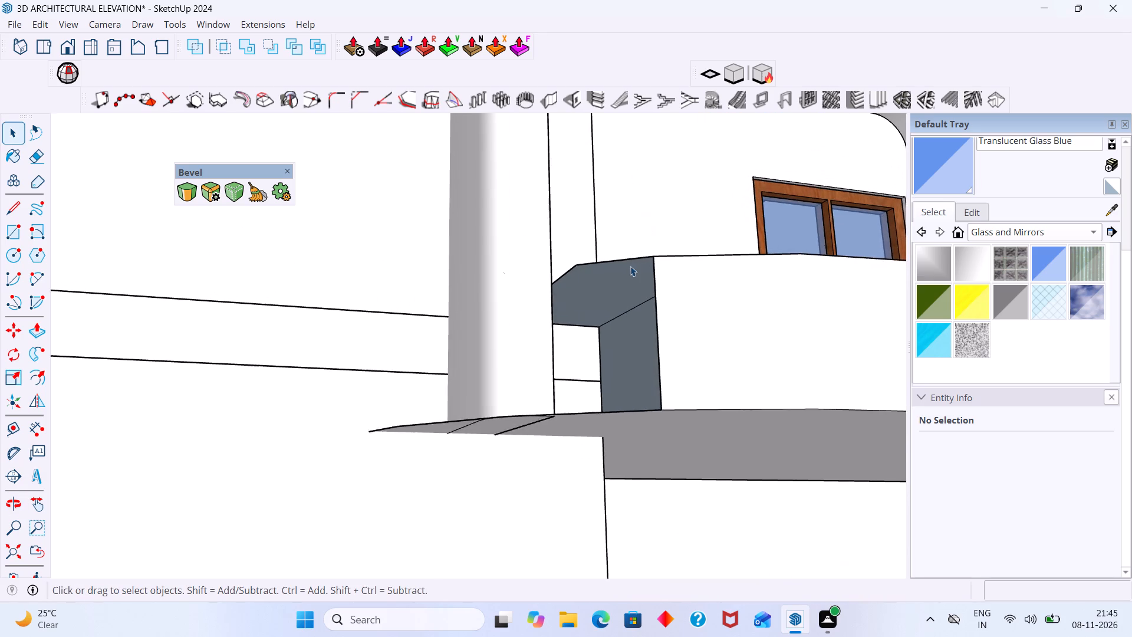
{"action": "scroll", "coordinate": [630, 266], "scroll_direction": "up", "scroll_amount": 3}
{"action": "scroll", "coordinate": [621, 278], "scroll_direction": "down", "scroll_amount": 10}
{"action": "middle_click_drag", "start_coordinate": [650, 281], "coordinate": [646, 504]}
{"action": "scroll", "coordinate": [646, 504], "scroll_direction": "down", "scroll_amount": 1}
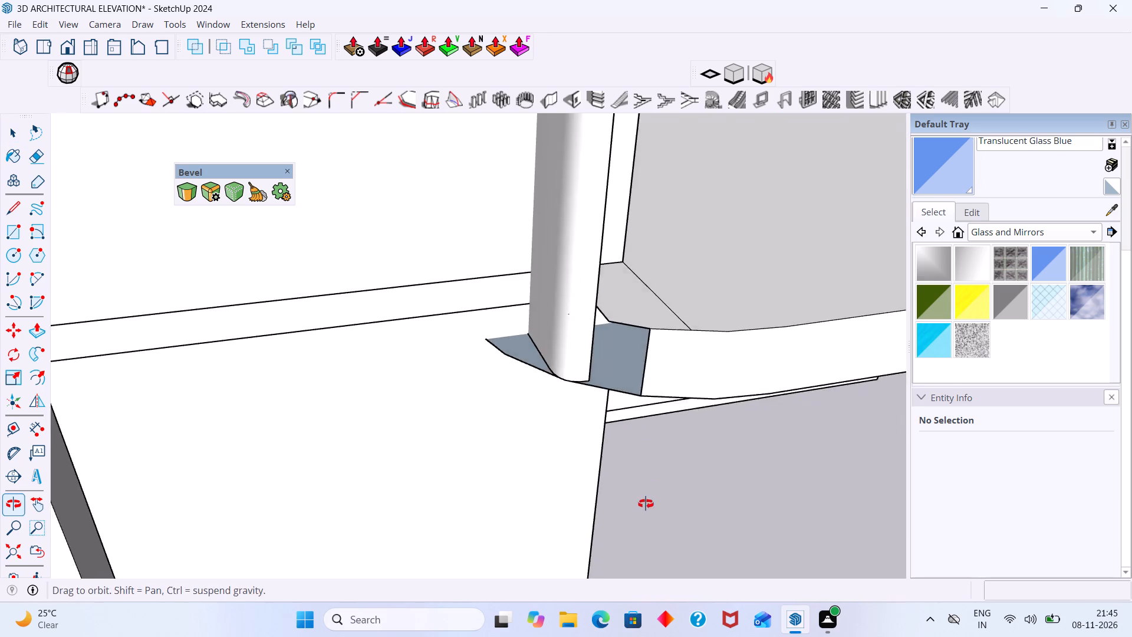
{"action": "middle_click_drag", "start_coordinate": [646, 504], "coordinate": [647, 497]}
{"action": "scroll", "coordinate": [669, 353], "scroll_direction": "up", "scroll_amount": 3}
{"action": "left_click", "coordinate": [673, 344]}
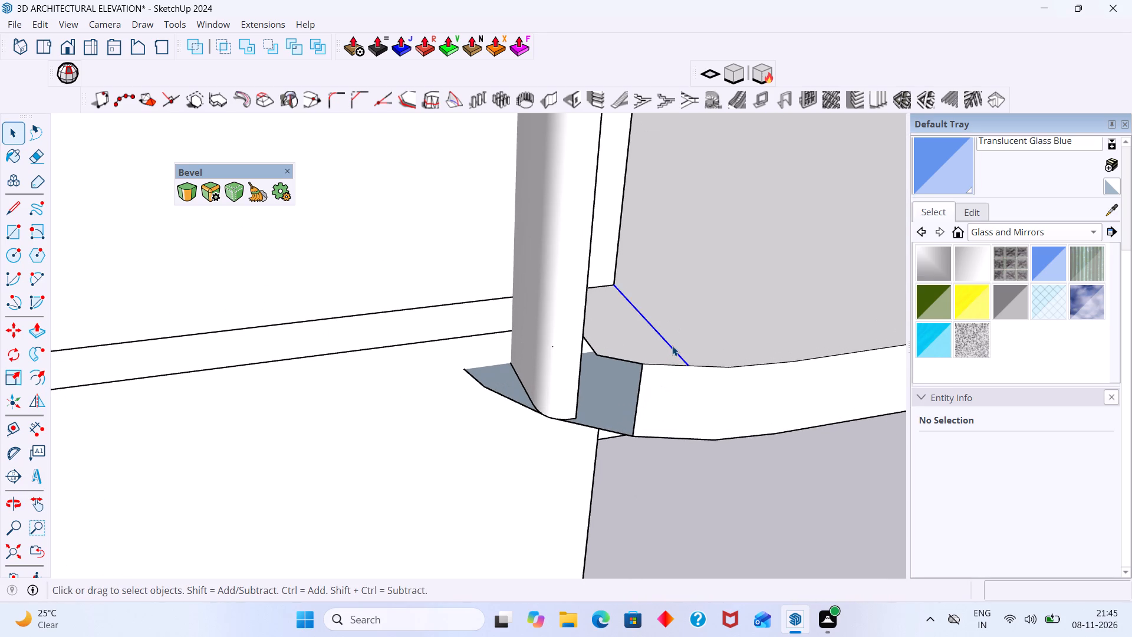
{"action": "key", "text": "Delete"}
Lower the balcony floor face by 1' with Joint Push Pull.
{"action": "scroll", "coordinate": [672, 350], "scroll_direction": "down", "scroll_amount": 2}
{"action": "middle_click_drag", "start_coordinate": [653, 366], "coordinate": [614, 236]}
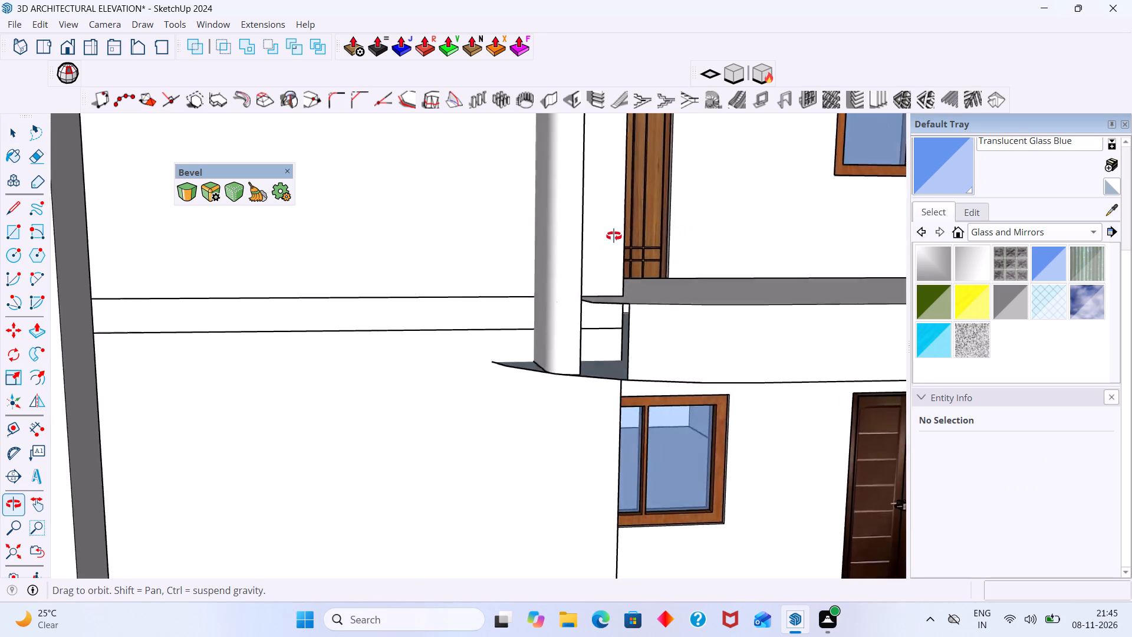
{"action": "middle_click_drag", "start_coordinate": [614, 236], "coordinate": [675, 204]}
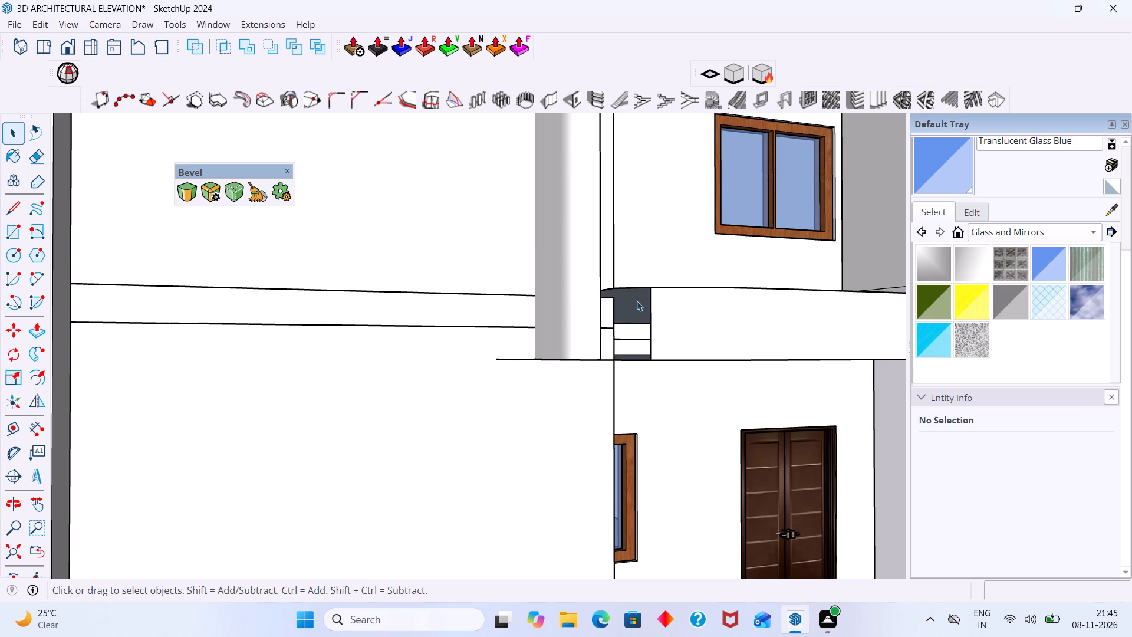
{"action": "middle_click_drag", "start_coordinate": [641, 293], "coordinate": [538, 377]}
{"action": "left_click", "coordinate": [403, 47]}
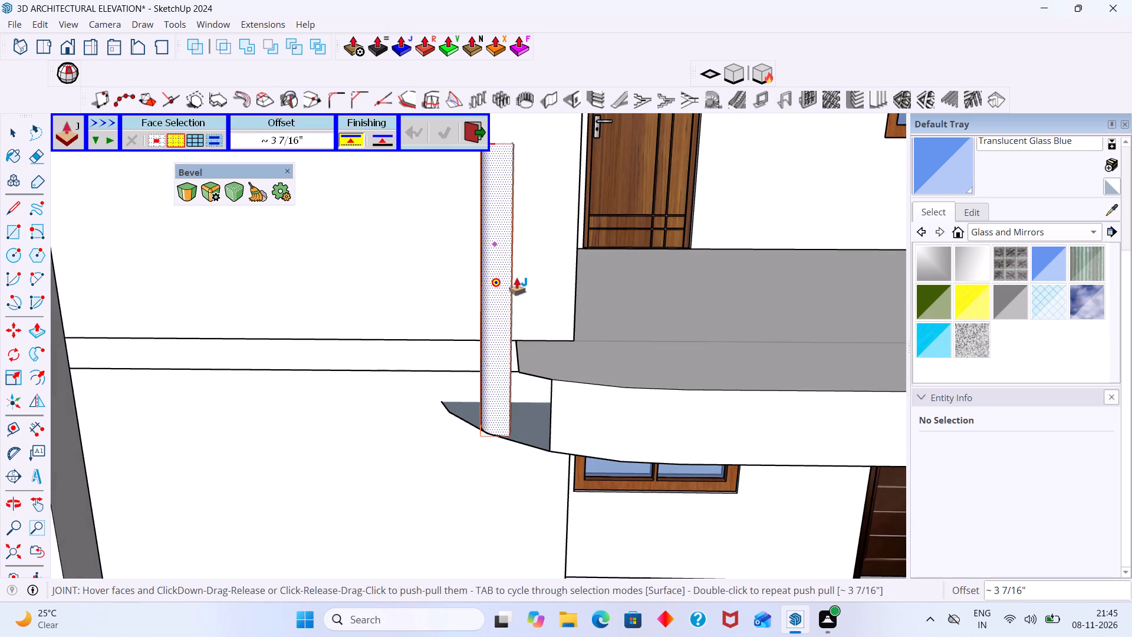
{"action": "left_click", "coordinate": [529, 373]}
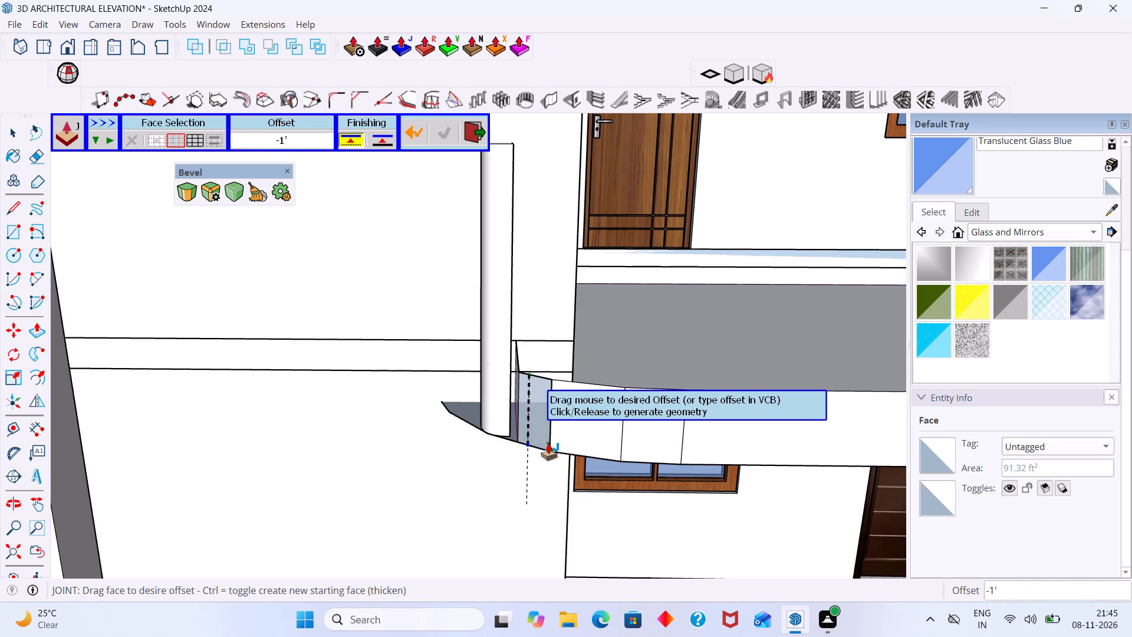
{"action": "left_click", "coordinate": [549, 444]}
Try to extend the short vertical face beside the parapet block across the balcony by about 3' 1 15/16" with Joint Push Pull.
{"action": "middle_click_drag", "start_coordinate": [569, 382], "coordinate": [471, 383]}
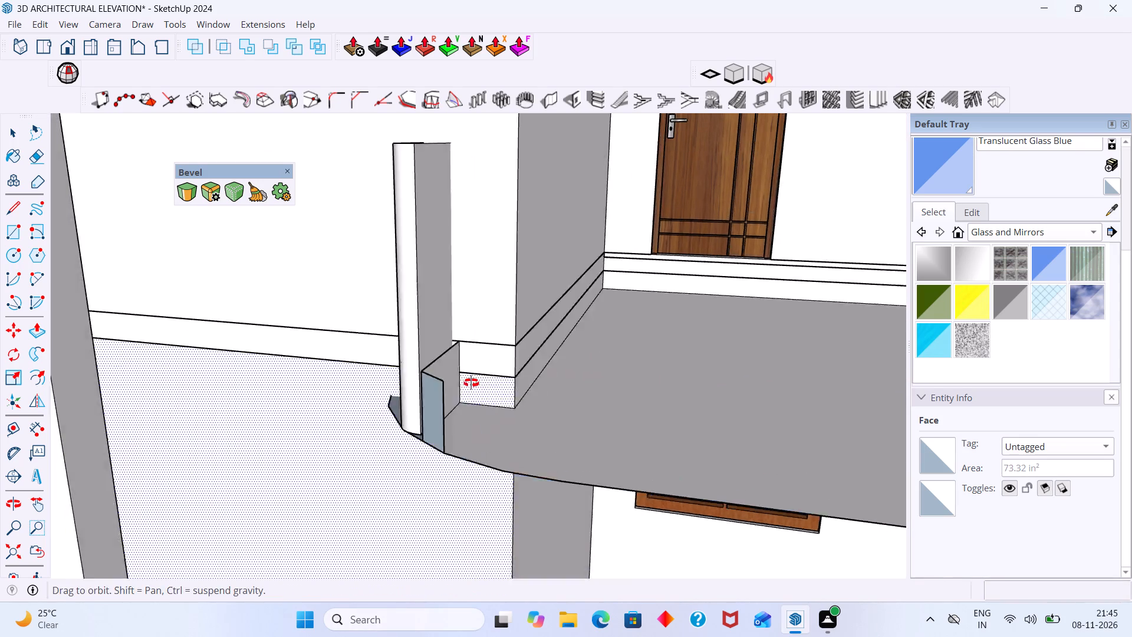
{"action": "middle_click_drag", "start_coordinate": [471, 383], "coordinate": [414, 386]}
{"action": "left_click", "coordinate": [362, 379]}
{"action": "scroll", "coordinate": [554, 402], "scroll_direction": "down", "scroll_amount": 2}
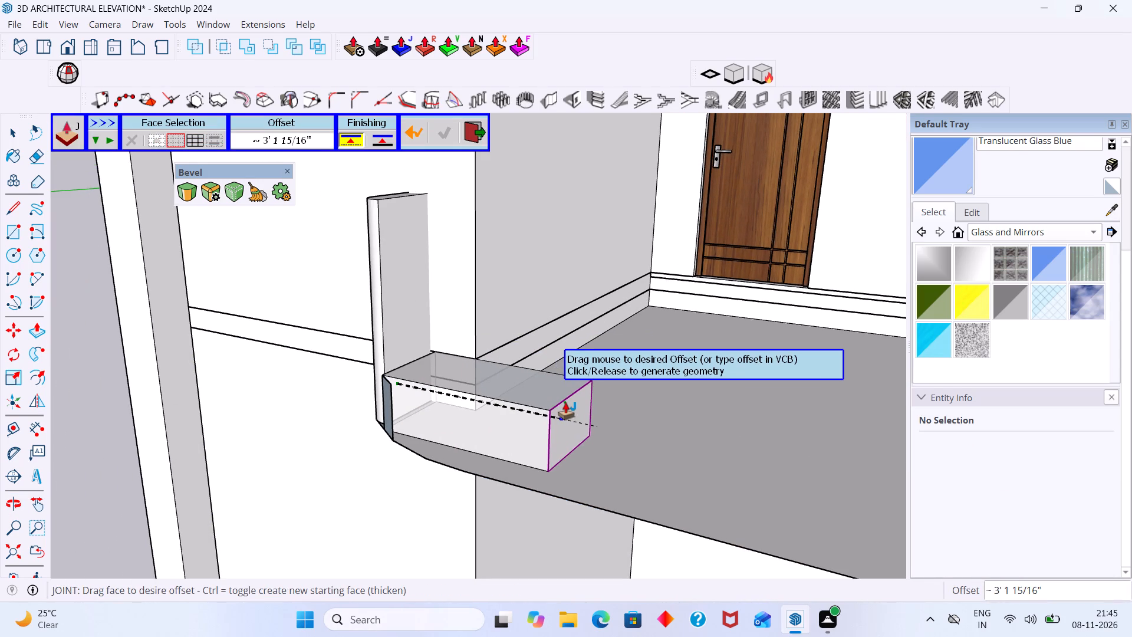
Undo the recent floor and rim edits back to the intact rounded slab, redoing the last few undone edits.
{"action": "key", "text": "ctrl+z"}
{"action": "key", "text": "ctrl+z"}
{"action": "key", "text": "ctrl+z"}
{"action": "key", "text": "ctrl+z"}
{"action": "key", "text": "ctrl+z"}
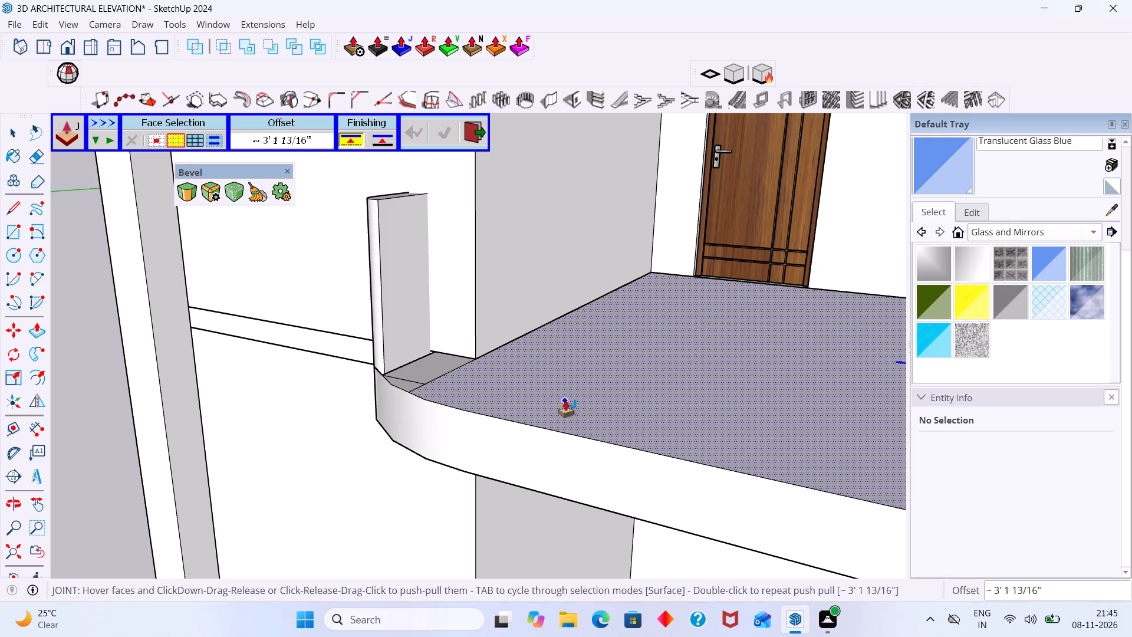
{"action": "key", "text": "ctrl+z"}
{"action": "key", "text": "ctrl+z"}
{"action": "key", "text": "ctrl+z"}
{"action": "key", "text": "ctrl+z"}
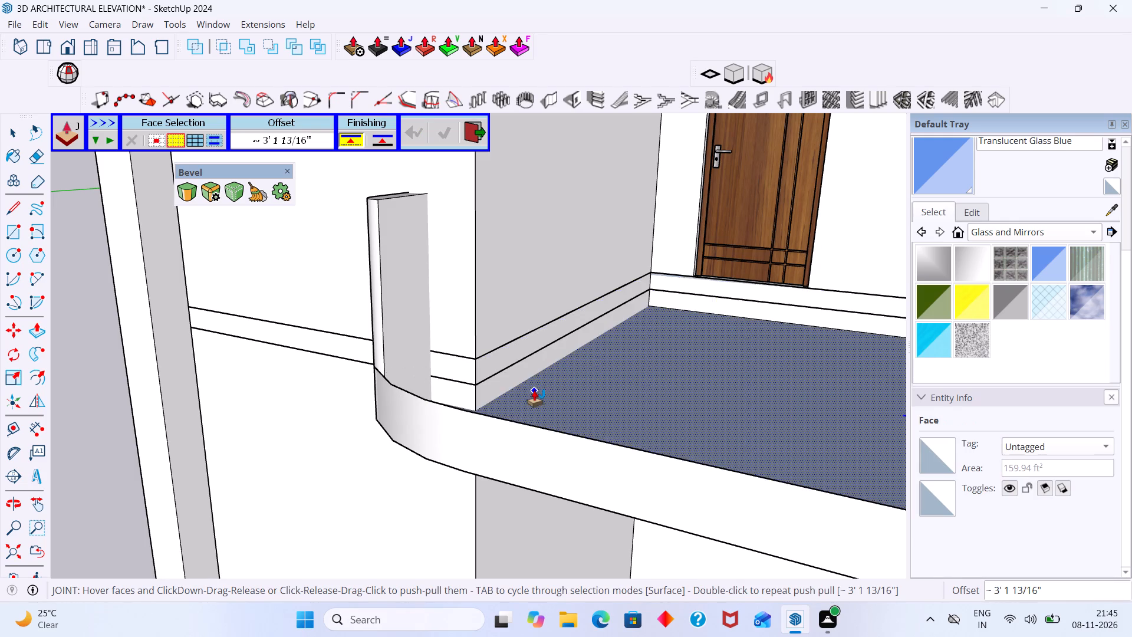
{"action": "key", "text": "ctrl+z"}
{"action": "key", "text": "ctrl+z"}
{"action": "key", "text": "ctrl+z"}
{"action": "key", "text": "ctrl+z"}
{"action": "key", "text": "ctrl+z"}
{"action": "key", "text": "ctrl+z"}
{"action": "key", "text": "ctrl+z"}
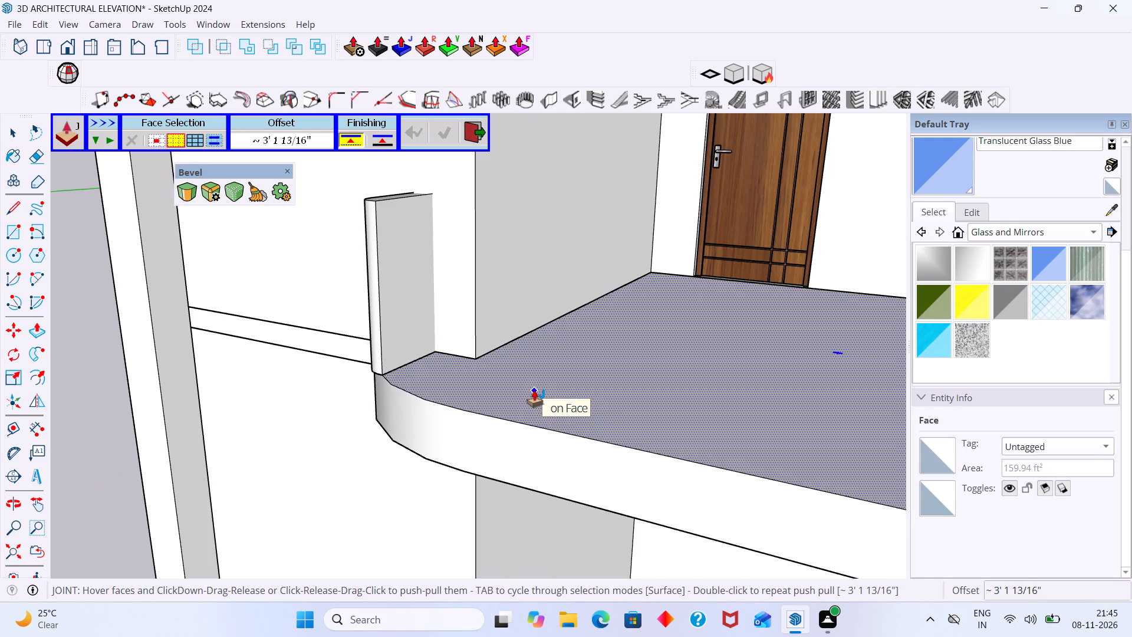
{"action": "key", "text": "ctrl+z"}
{"action": "key", "text": "space"}
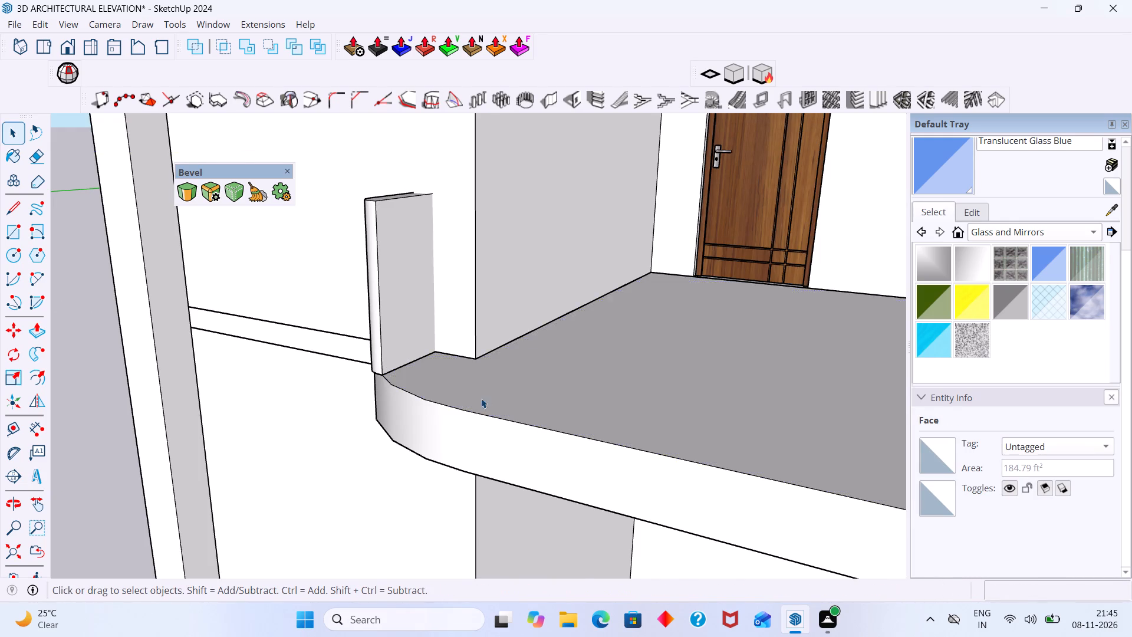
{"action": "scroll", "coordinate": [478, 399], "scroll_direction": "down", "scroll_amount": 4}
{"action": "key", "text": "ctrl+y"}
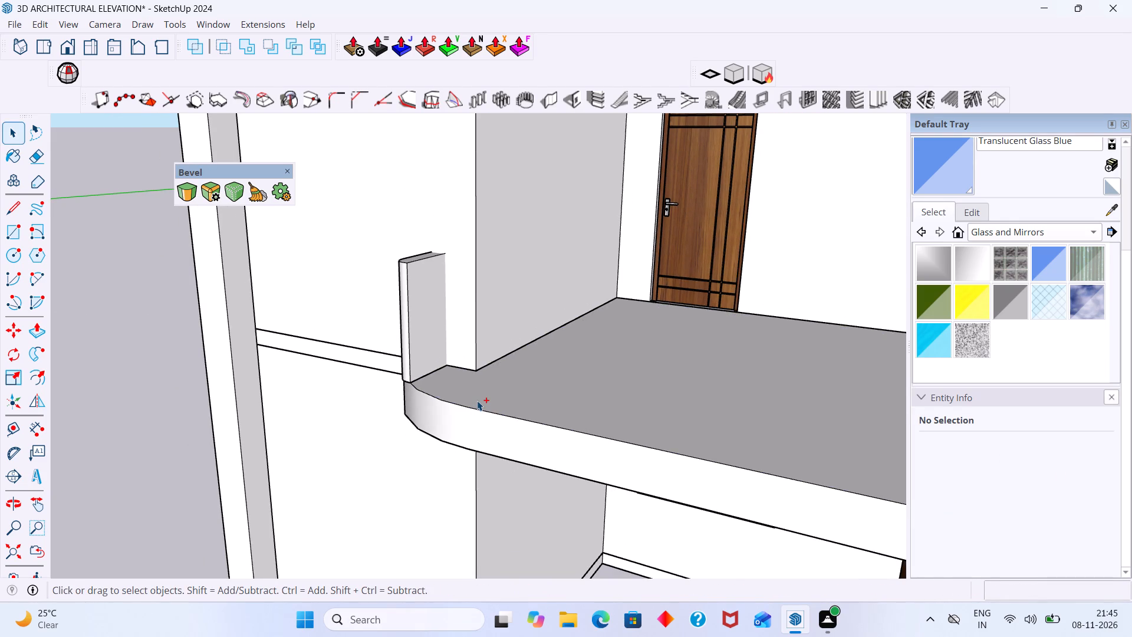
{"action": "key", "text": "ctrl+y"}
{"action": "key", "text": "ctrl+y"}
{"action": "key", "text": "ctrl+y"}
{"action": "scroll", "coordinate": [492, 401], "scroll_direction": "down", "scroll_amount": 8}
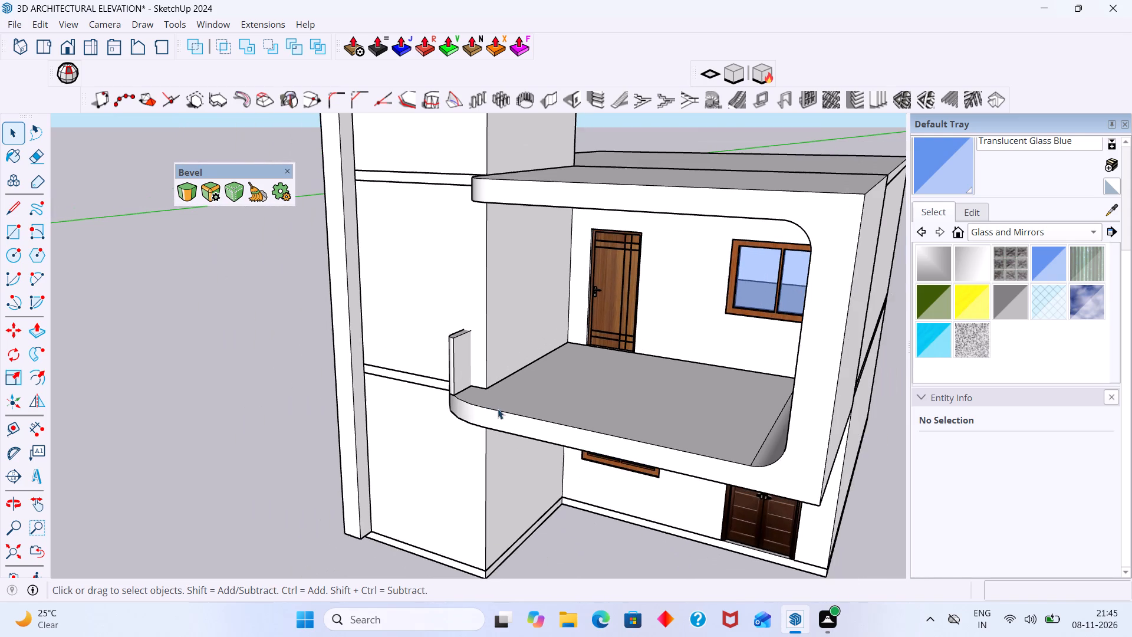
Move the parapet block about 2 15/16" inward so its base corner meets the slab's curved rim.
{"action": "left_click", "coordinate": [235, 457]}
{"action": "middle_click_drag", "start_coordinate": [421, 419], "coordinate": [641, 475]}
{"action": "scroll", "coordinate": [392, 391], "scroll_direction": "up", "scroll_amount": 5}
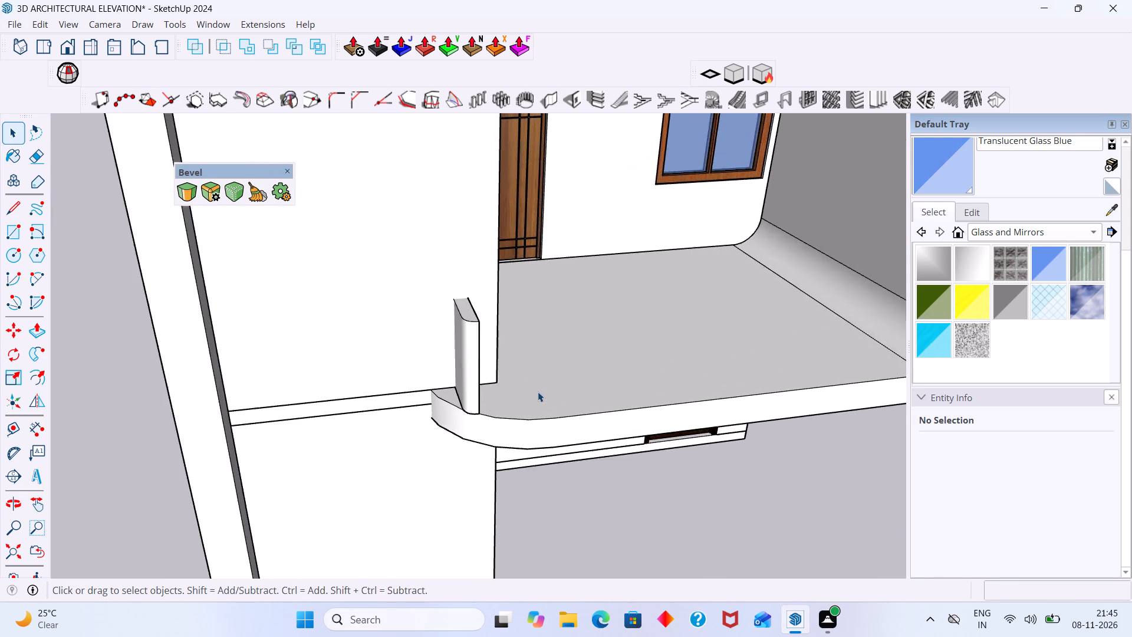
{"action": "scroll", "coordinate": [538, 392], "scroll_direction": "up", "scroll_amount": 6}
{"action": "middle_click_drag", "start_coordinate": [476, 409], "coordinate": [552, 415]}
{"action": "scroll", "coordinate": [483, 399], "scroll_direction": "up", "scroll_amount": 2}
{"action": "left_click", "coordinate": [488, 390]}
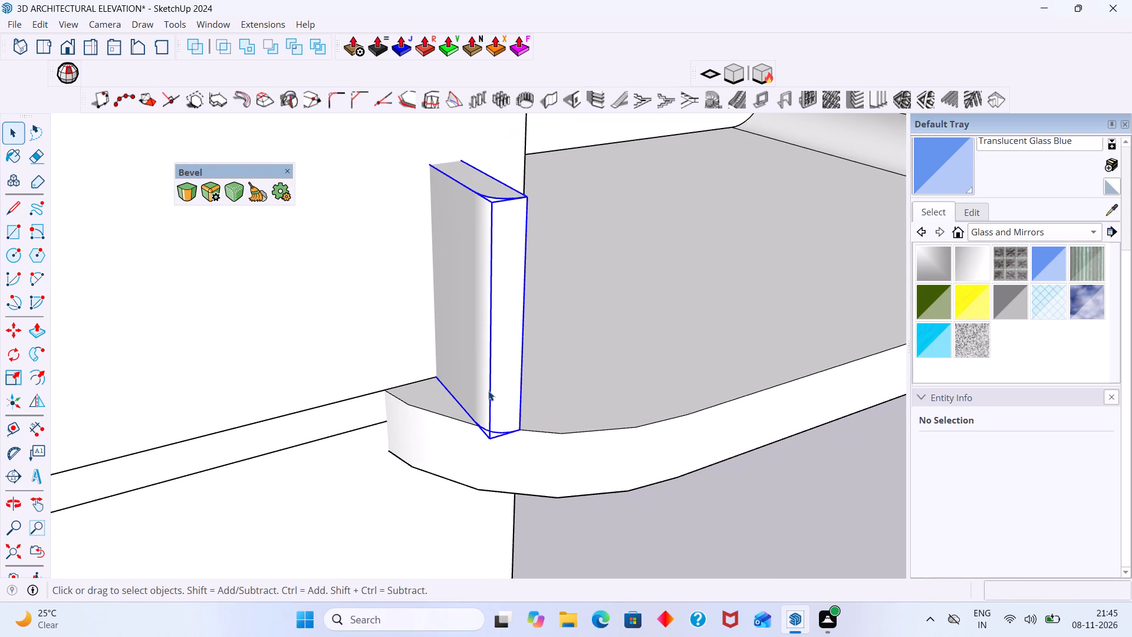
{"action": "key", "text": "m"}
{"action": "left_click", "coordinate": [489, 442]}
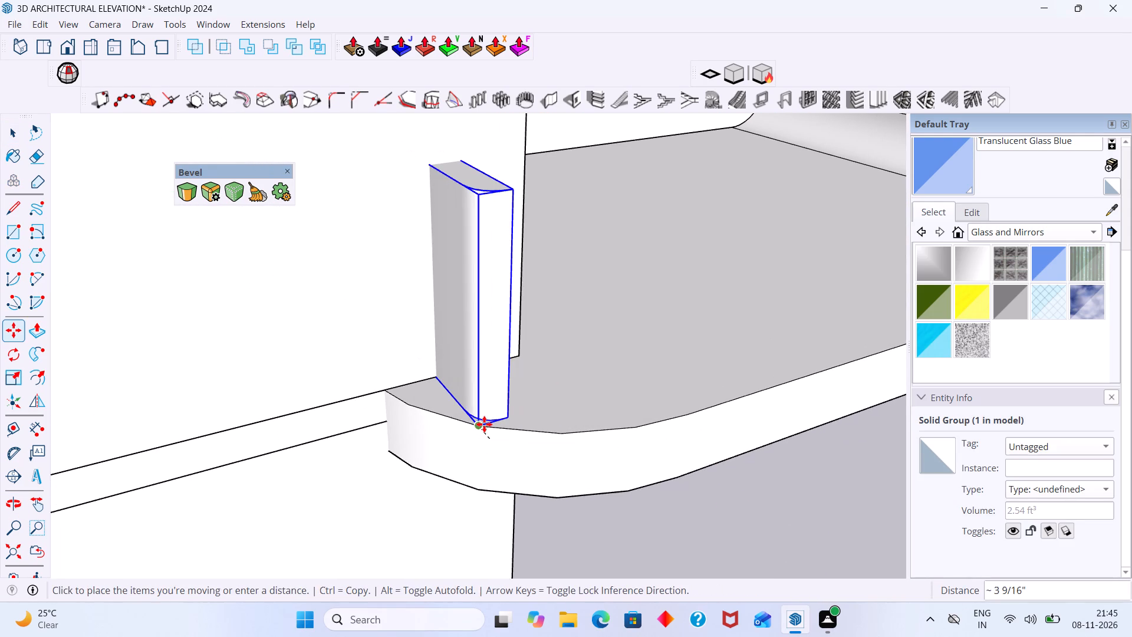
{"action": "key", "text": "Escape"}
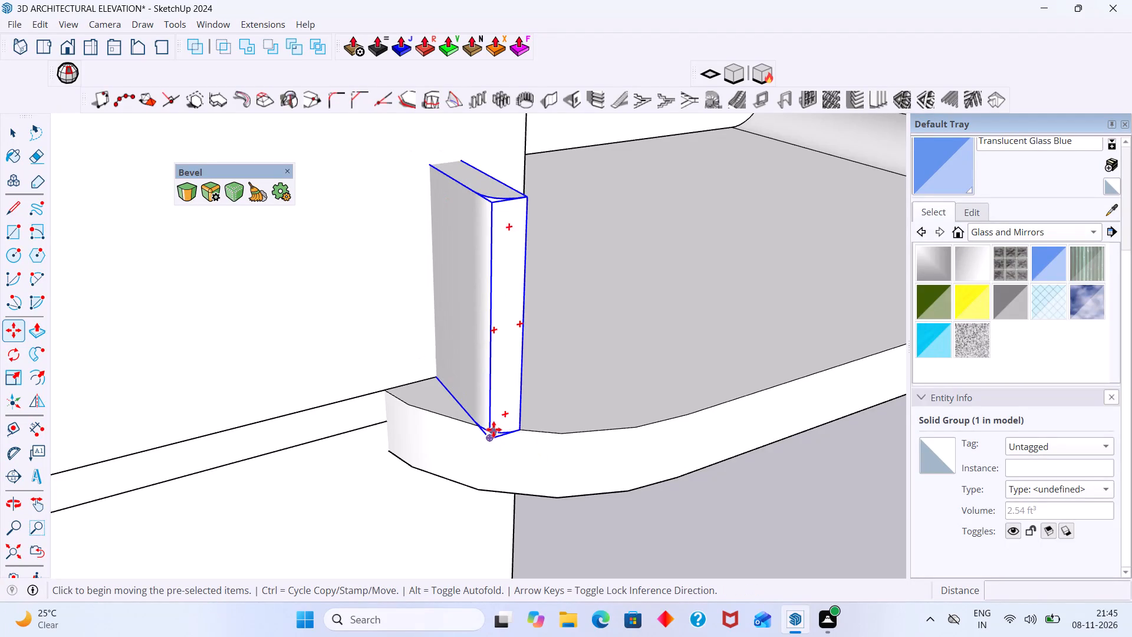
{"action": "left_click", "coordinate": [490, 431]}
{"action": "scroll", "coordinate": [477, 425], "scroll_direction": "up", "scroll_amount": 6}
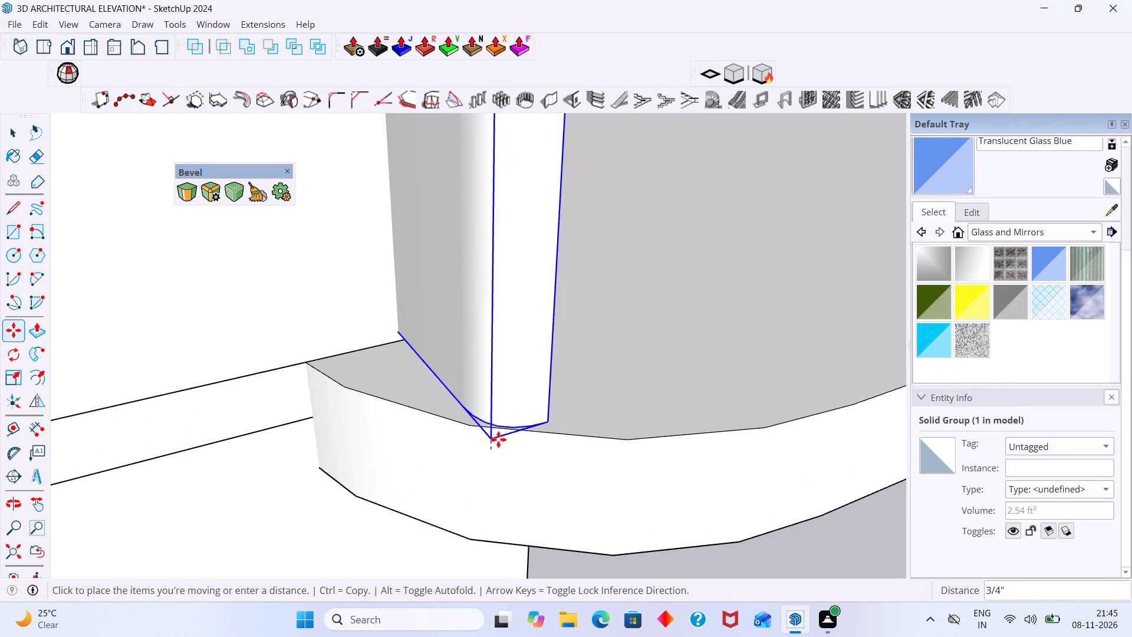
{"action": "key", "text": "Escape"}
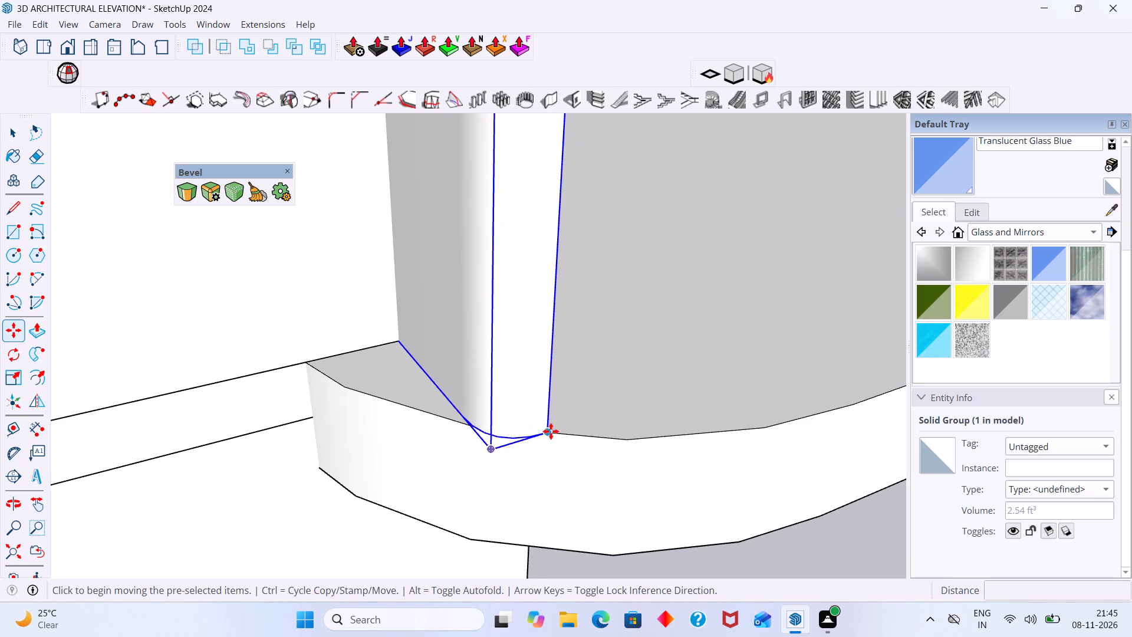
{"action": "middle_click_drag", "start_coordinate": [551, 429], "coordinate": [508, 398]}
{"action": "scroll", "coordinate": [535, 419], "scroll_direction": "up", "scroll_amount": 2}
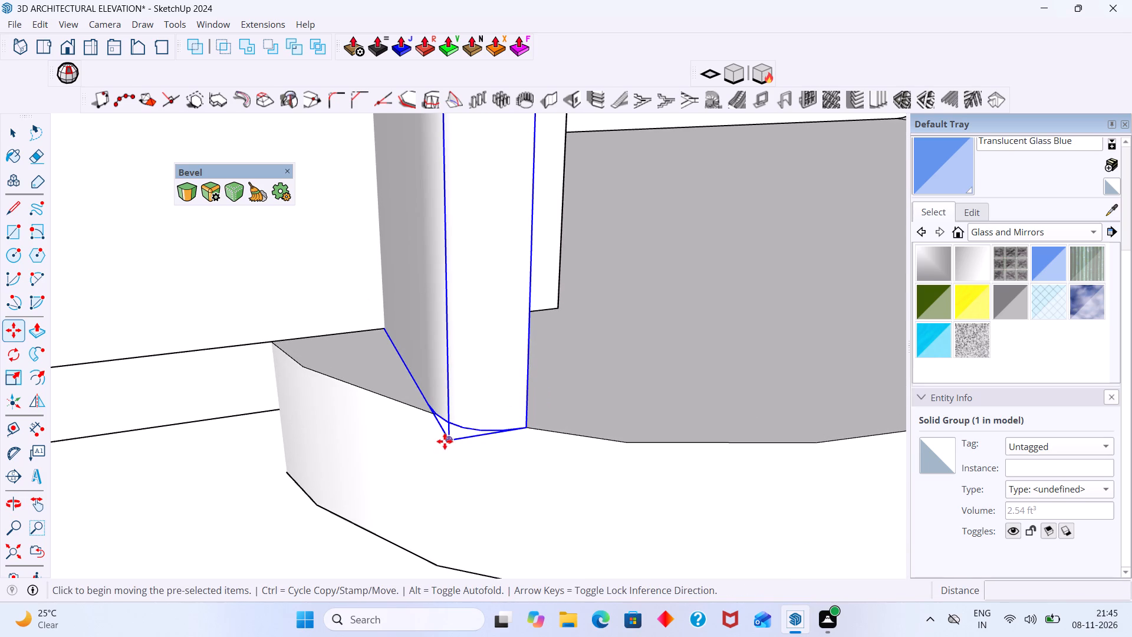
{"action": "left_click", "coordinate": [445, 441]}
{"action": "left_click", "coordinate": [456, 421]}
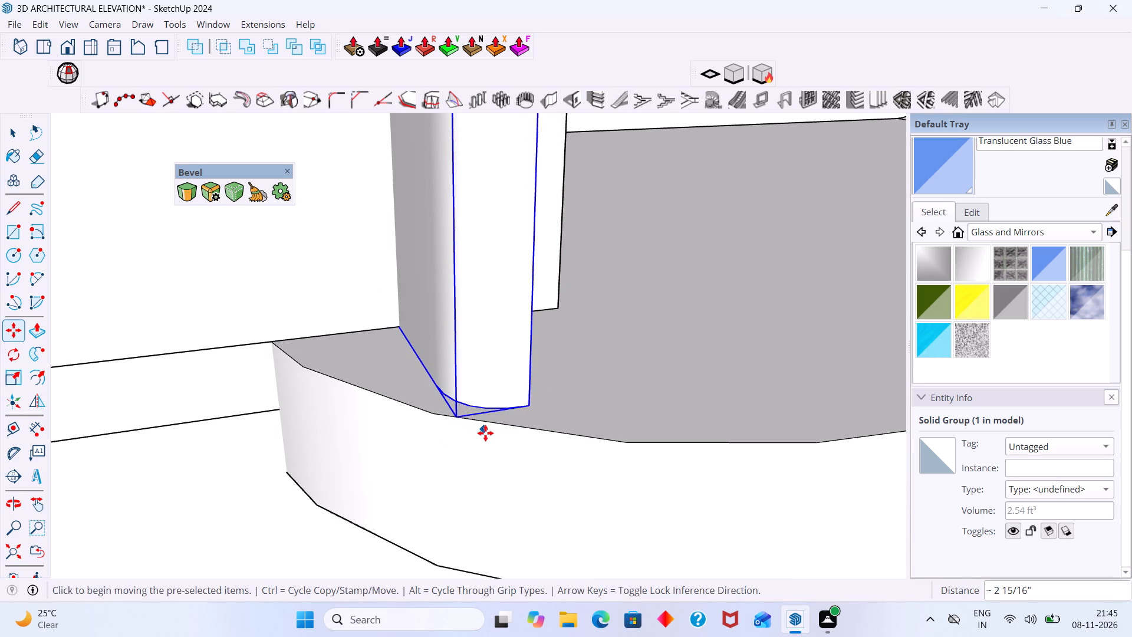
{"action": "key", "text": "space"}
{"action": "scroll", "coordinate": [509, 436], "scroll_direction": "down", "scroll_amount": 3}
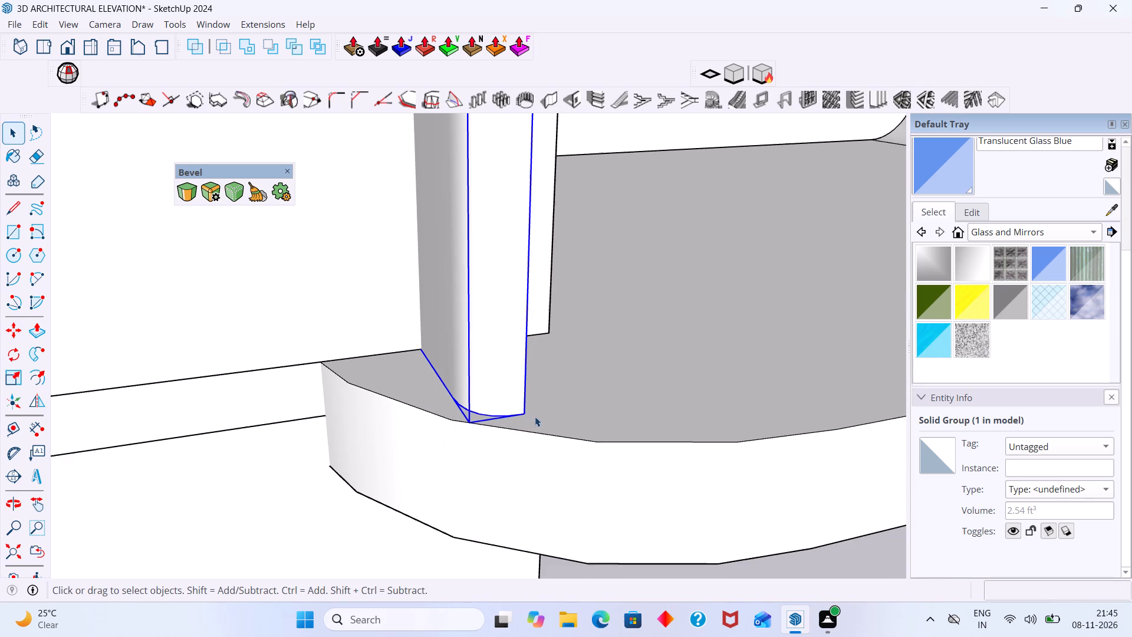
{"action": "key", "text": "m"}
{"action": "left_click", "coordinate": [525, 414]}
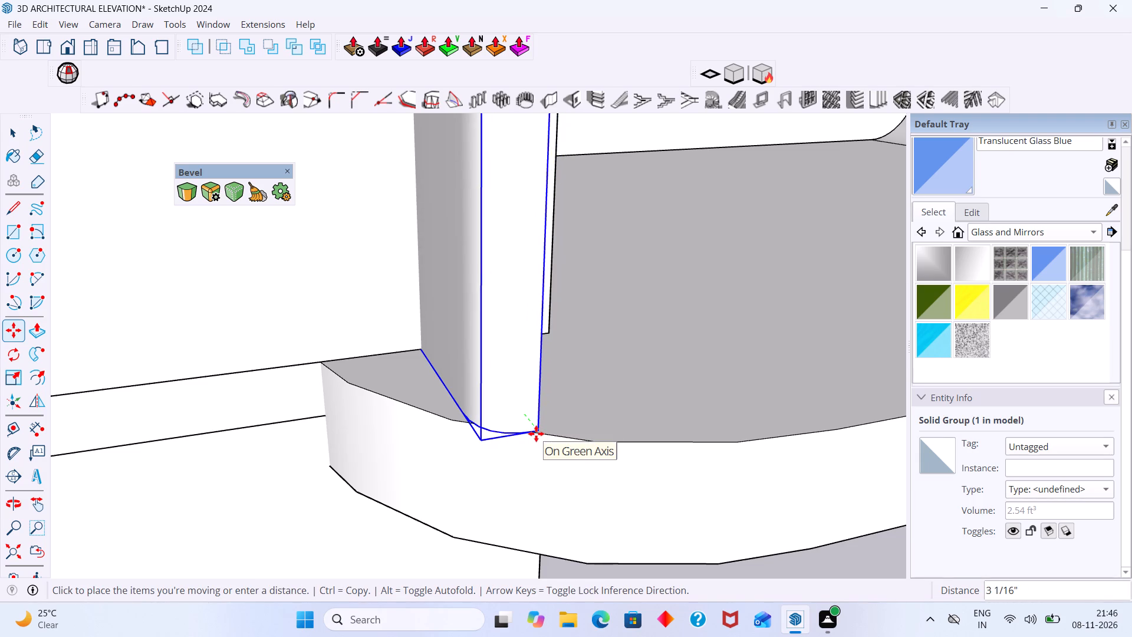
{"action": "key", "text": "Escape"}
Undo the parapet block's move and the last edit before it, and close the block's group.
{"action": "key", "text": "ctrl+z"}
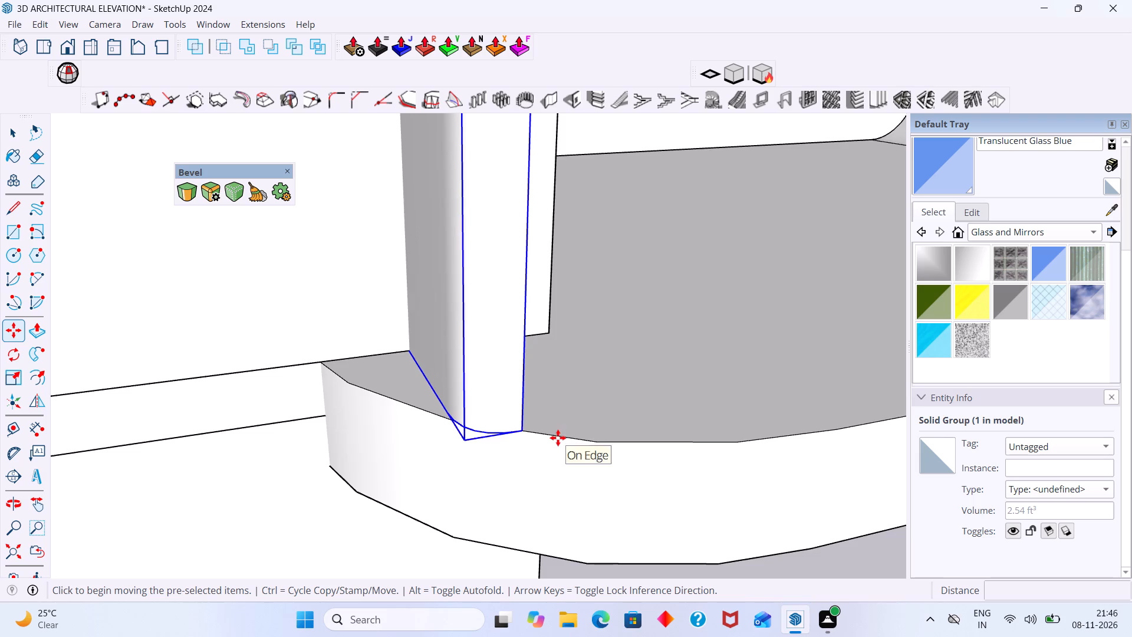
{"action": "key", "text": "ctrl+z"}
{"action": "key", "text": "space"}
{"action": "scroll", "coordinate": [462, 471], "scroll_direction": "down", "scroll_amount": 9}
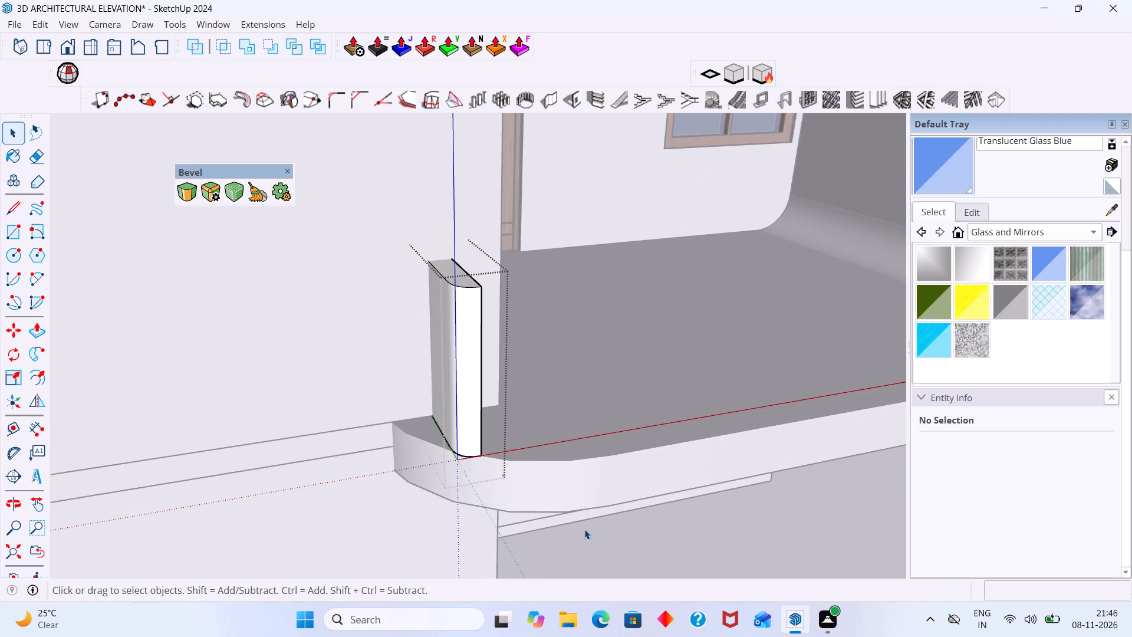
{"action": "left_click", "coordinate": [598, 537]}
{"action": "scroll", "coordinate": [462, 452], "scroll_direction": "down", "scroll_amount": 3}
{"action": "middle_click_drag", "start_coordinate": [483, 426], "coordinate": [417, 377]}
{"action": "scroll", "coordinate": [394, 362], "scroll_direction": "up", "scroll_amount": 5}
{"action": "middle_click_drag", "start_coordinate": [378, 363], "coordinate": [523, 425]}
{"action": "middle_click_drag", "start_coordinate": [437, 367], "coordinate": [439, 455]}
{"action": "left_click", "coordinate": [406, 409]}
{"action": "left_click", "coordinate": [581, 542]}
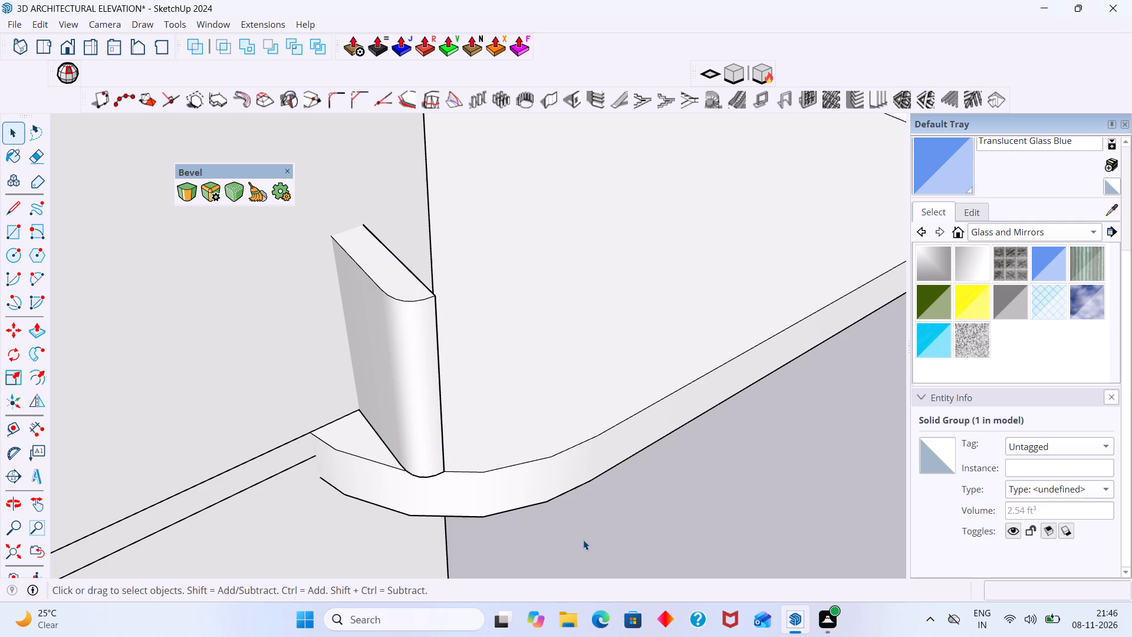
Push the parapet block's rounded outer surface inward about 1 3/8" with Round Push Pull.
{"action": "left_click", "coordinate": [426, 58]}
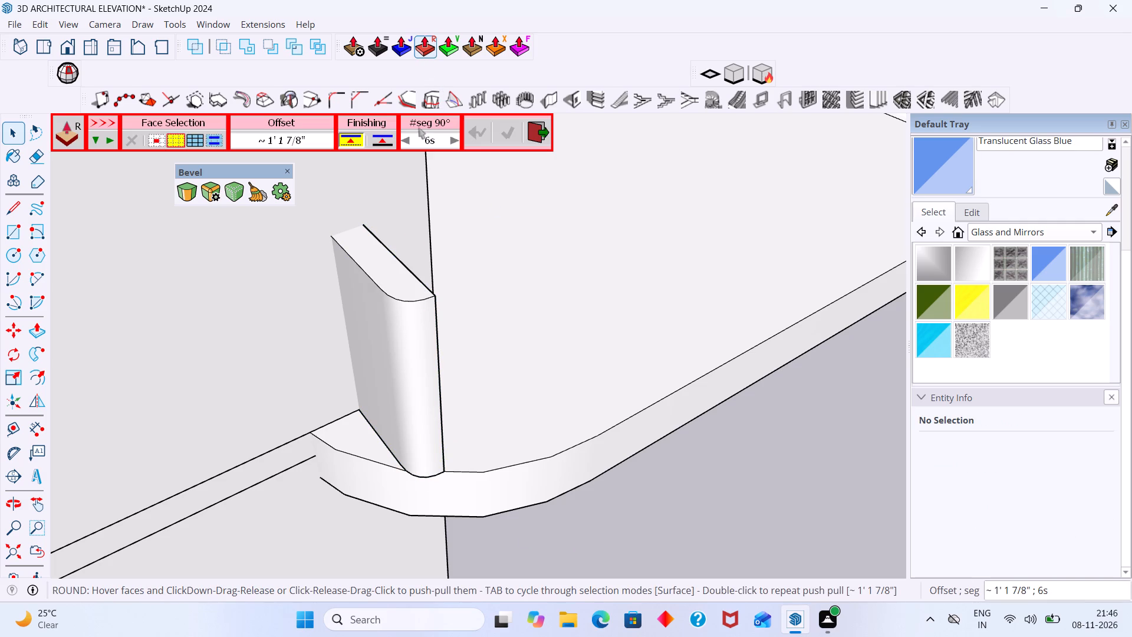
{"action": "left_click", "coordinate": [396, 394]}
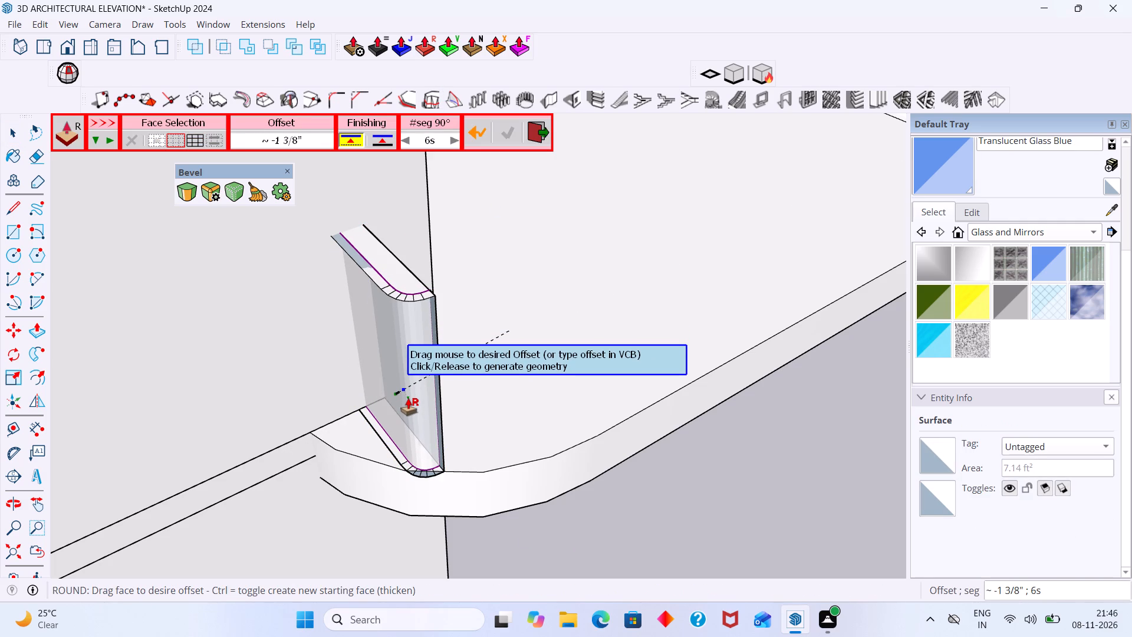
{"action": "left_click", "coordinate": [408, 399]}
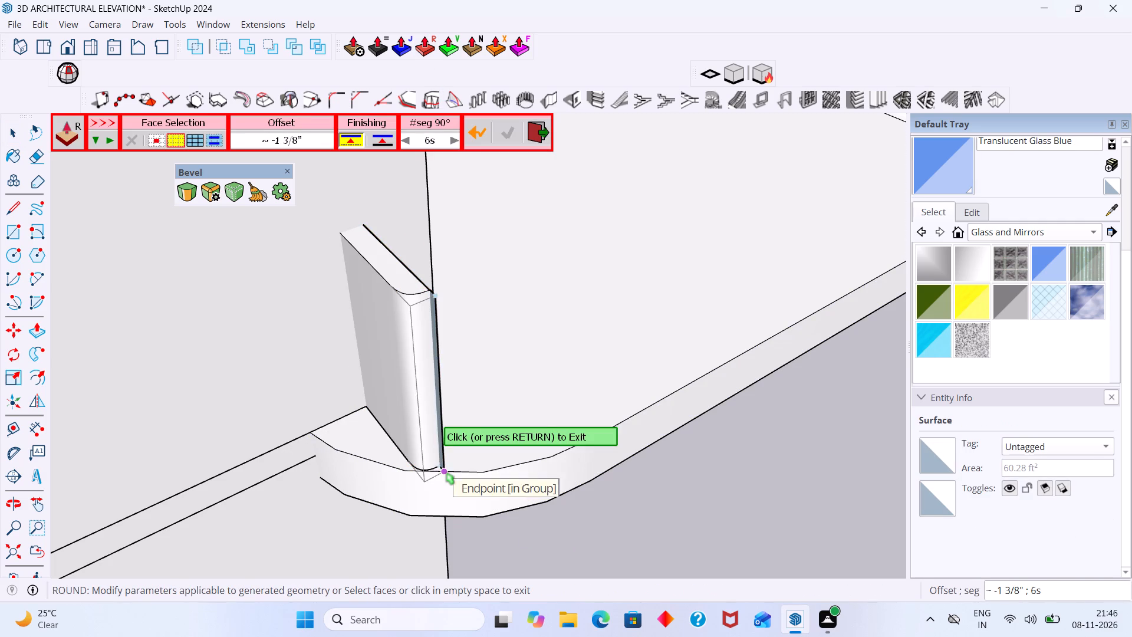
{"action": "key", "text": "space"}
{"action": "left_click", "coordinate": [641, 504]}
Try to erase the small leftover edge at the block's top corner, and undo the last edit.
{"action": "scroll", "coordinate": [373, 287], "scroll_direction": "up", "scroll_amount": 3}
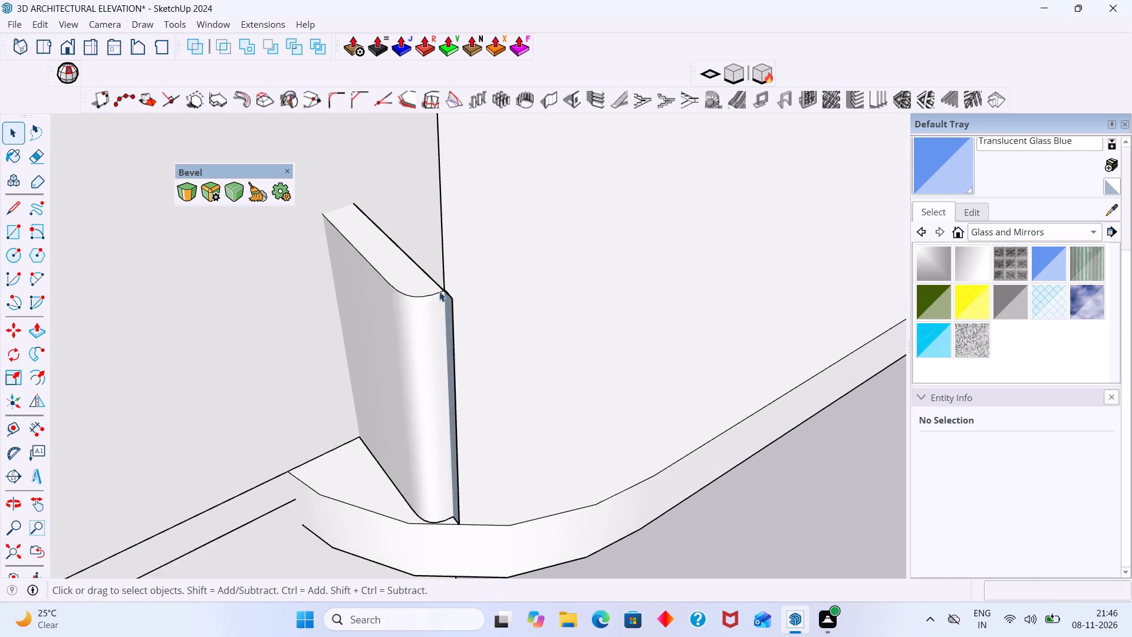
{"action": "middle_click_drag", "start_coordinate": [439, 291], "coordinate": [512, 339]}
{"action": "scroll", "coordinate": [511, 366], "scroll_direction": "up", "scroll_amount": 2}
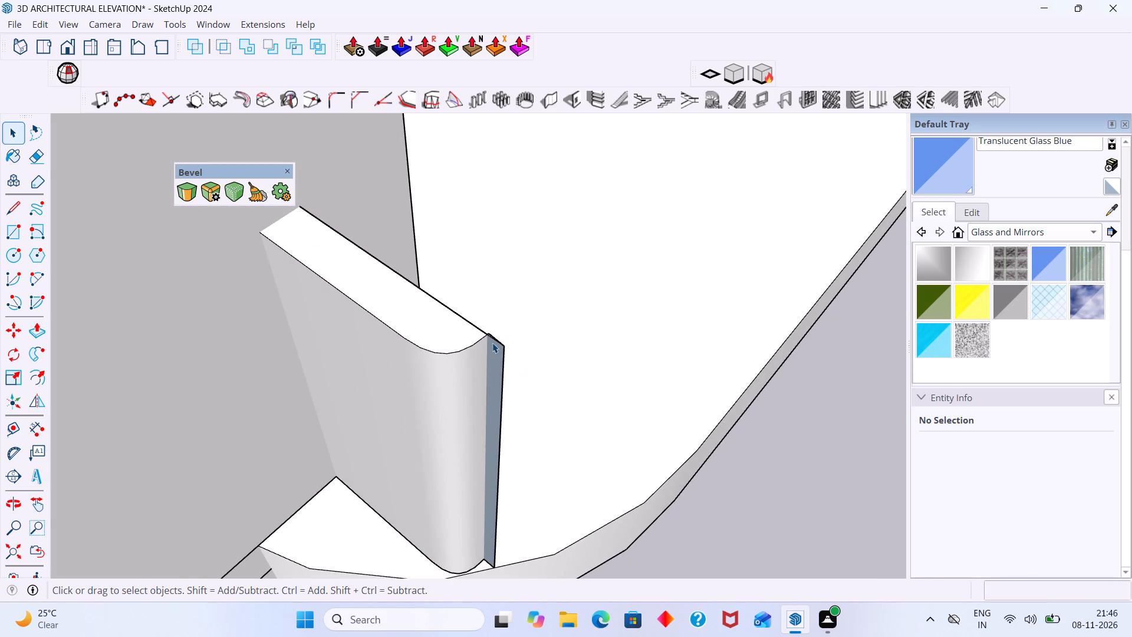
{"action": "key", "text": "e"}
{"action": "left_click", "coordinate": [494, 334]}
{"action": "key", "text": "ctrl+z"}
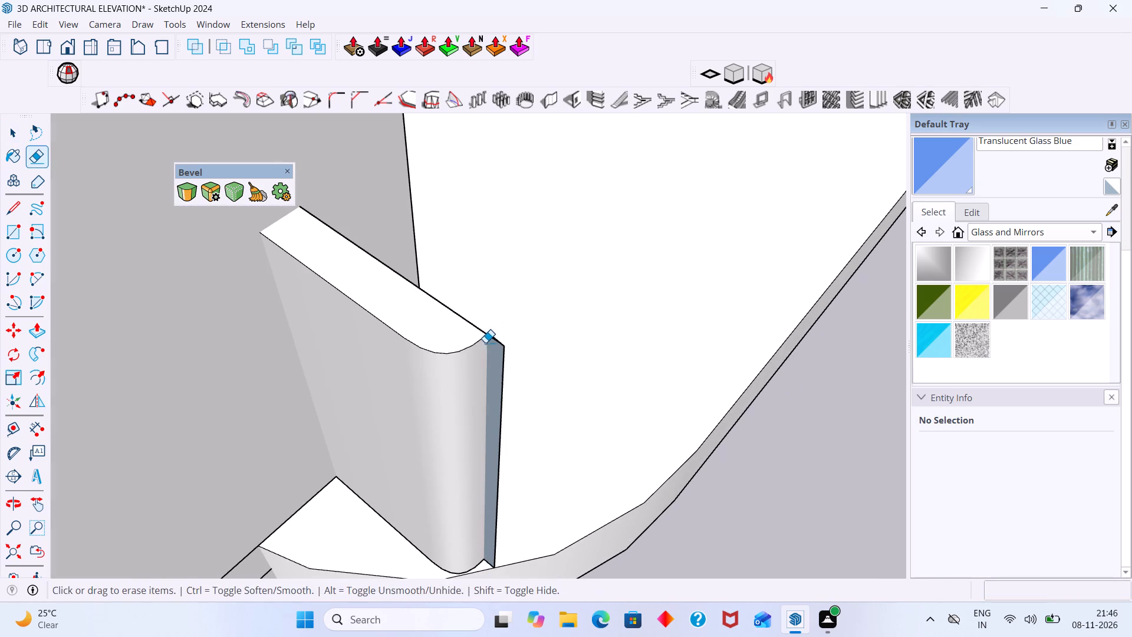
Open the parapet block's group and delete the thin side face and leftover edges beside its rounded end.
{"action": "key", "text": "space"}
{"action": "left_click", "coordinate": [504, 352]}
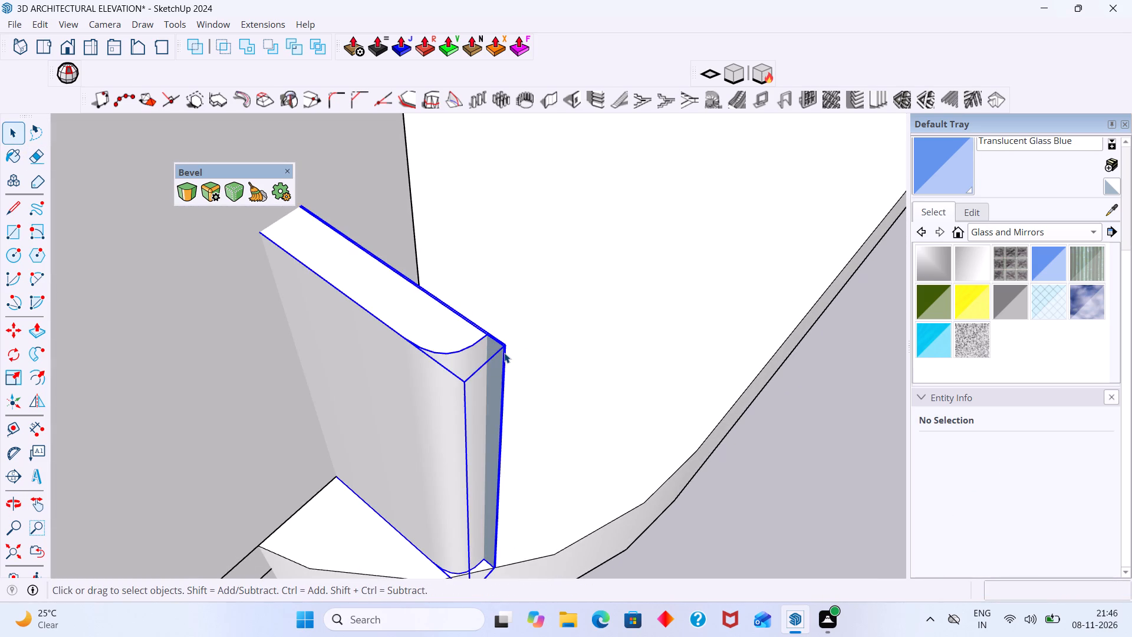
{"action": "double_click", "coordinate": [504, 355]}
{"action": "left_click", "coordinate": [504, 357]}
{"action": "left_click", "coordinate": [504, 357]}
{"action": "left_click", "coordinate": [501, 356]}
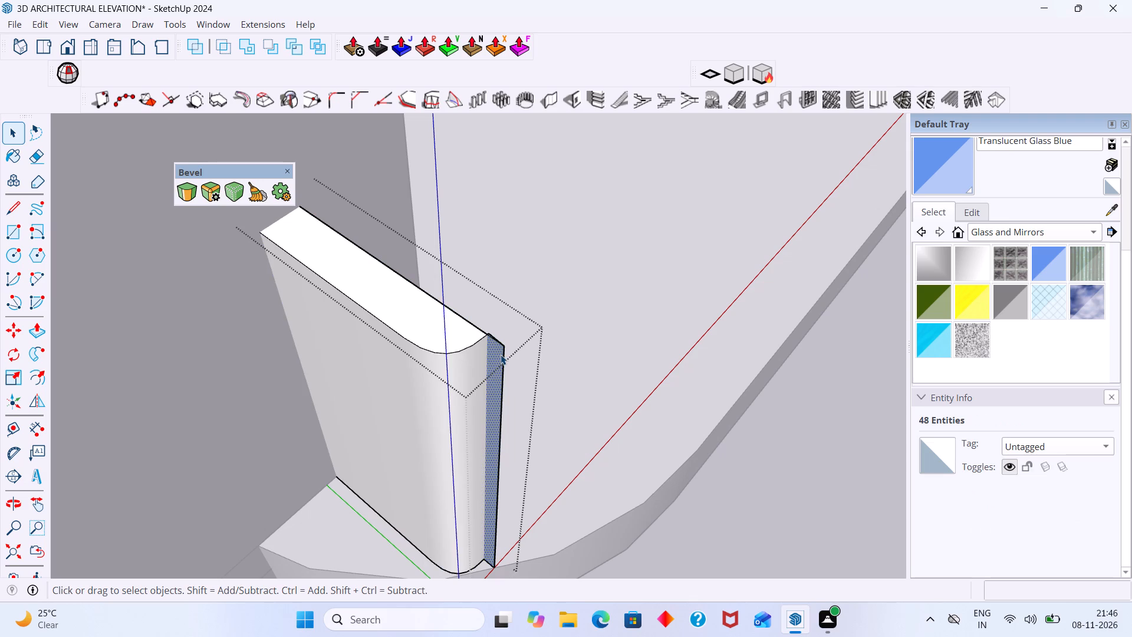
{"action": "left_click", "coordinate": [501, 354]}
{"action": "key", "text": "Delete"}
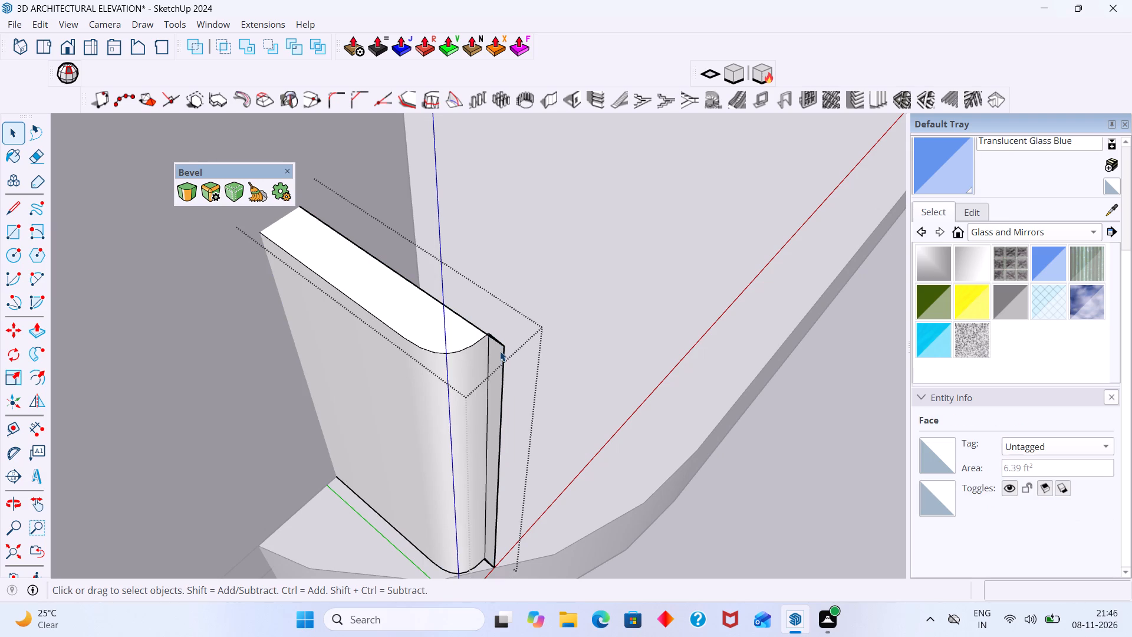
{"action": "left_click", "coordinate": [501, 350]}
{"action": "key", "text": "Delete"}
{"action": "left_click", "coordinate": [502, 345]}
{"action": "key", "text": "Delete"}
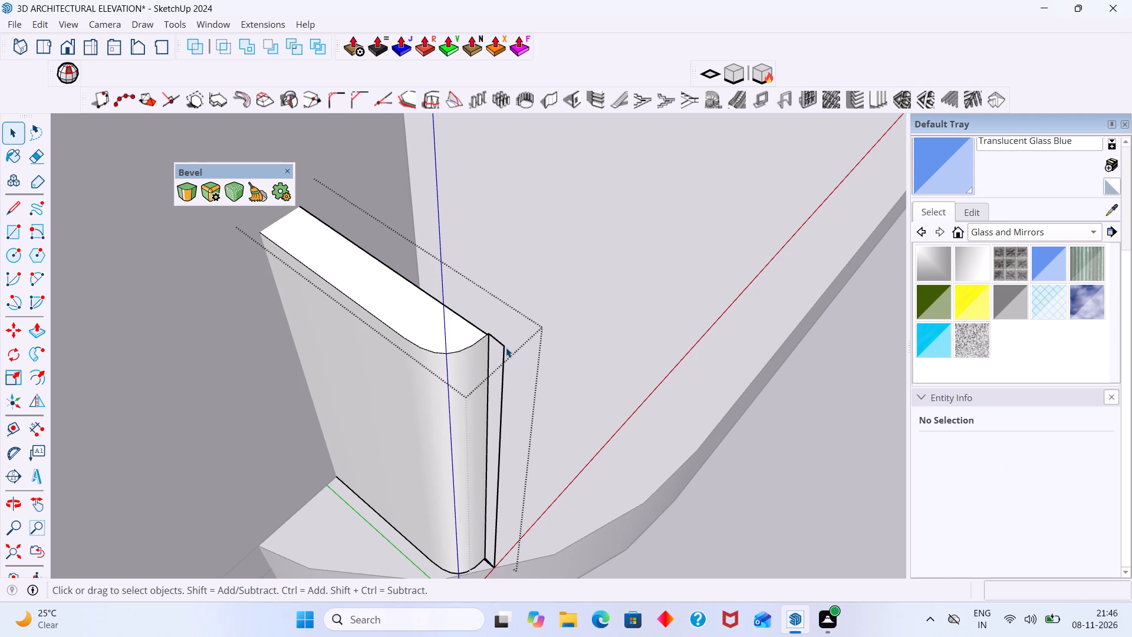
{"action": "key", "text": "e"}
{"action": "left_click_drag", "start_coordinate": [511, 339], "coordinate": [501, 347]}
{"action": "scroll", "coordinate": [502, 347], "scroll_direction": "down", "scroll_amount": 2}
{"action": "middle_click_drag", "start_coordinate": [495, 345], "coordinate": [460, 355]}
{"action": "scroll", "coordinate": [474, 339], "scroll_direction": "up", "scroll_amount": 15}
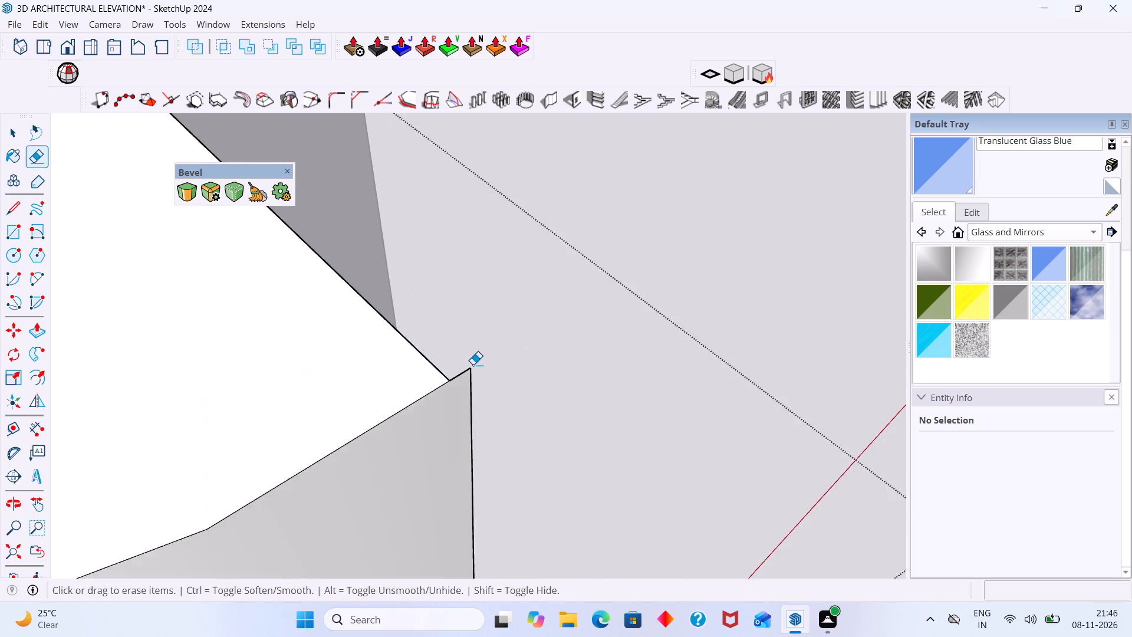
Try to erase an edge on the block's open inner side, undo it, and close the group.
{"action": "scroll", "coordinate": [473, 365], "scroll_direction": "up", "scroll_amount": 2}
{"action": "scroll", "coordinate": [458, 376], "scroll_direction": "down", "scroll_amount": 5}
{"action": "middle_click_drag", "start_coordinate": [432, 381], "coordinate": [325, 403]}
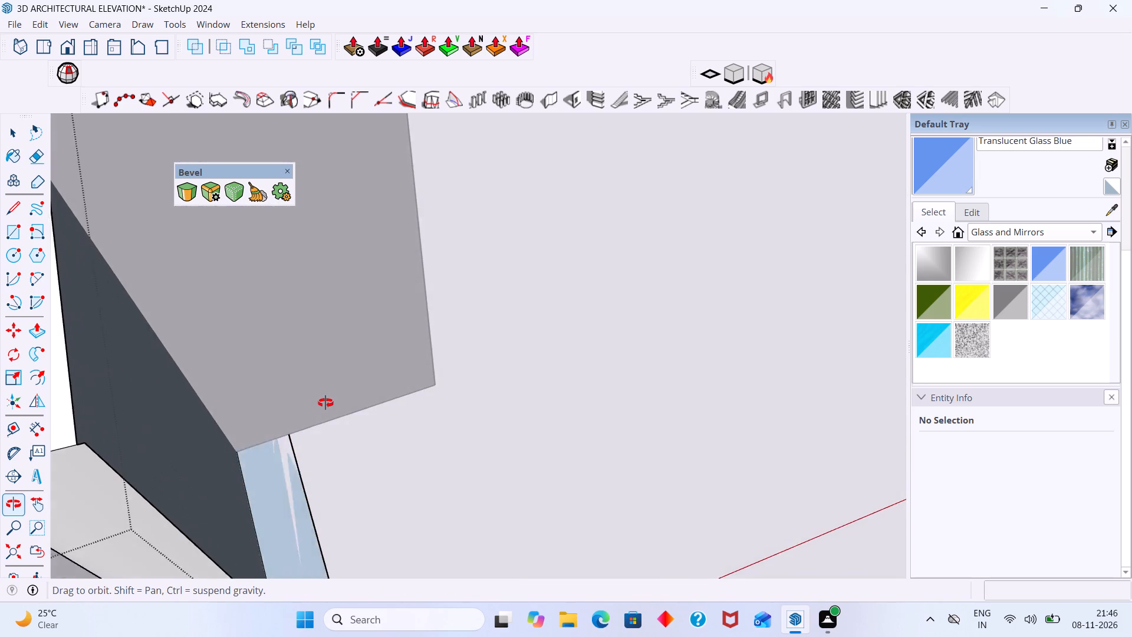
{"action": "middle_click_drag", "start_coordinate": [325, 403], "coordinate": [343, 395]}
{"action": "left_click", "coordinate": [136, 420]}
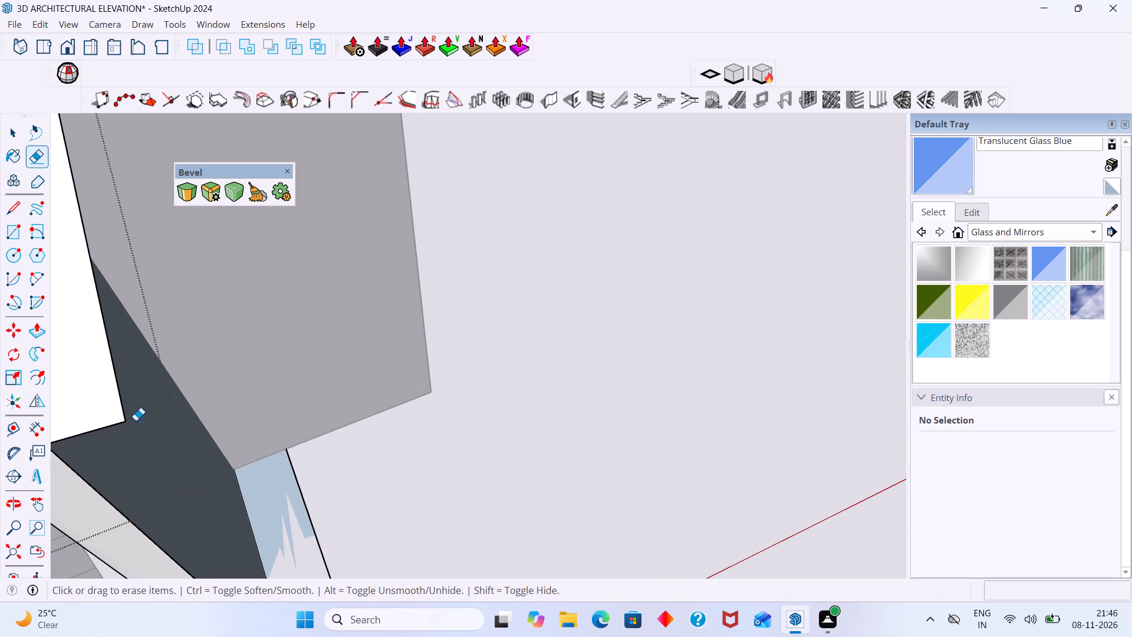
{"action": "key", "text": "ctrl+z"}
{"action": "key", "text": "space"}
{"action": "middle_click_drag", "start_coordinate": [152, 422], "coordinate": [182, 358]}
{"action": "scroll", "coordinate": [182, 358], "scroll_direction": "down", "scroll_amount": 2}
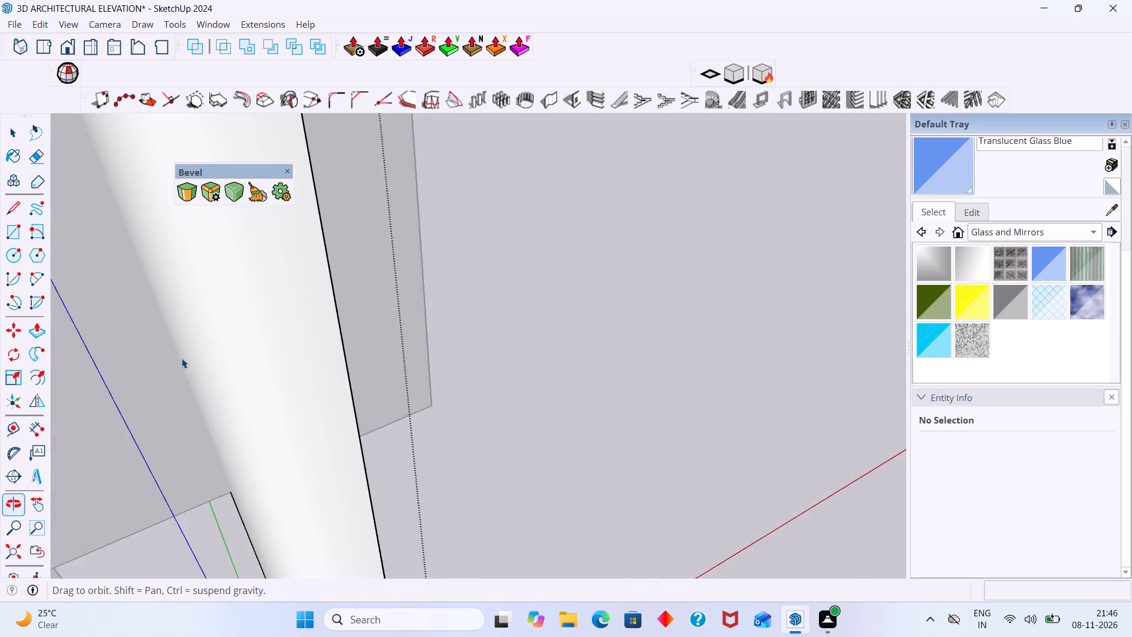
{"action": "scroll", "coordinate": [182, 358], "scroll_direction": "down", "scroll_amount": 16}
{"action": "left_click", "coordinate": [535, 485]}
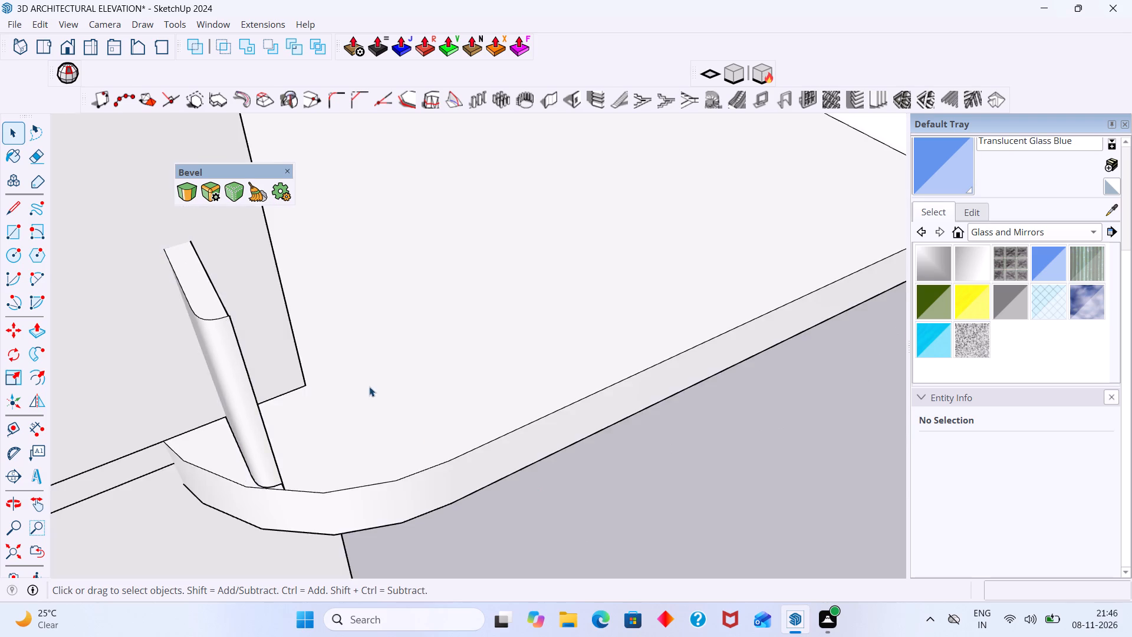
Reopen the block's group, delete the short leftover edges at the base of its rounded end, and close the group.
{"action": "middle_click_drag", "start_coordinate": [360, 385], "coordinate": [202, 400]}
{"action": "scroll", "coordinate": [232, 359], "scroll_direction": "up", "scroll_amount": 5}
{"action": "middle_click_drag", "start_coordinate": [236, 360], "coordinate": [191, 403]}
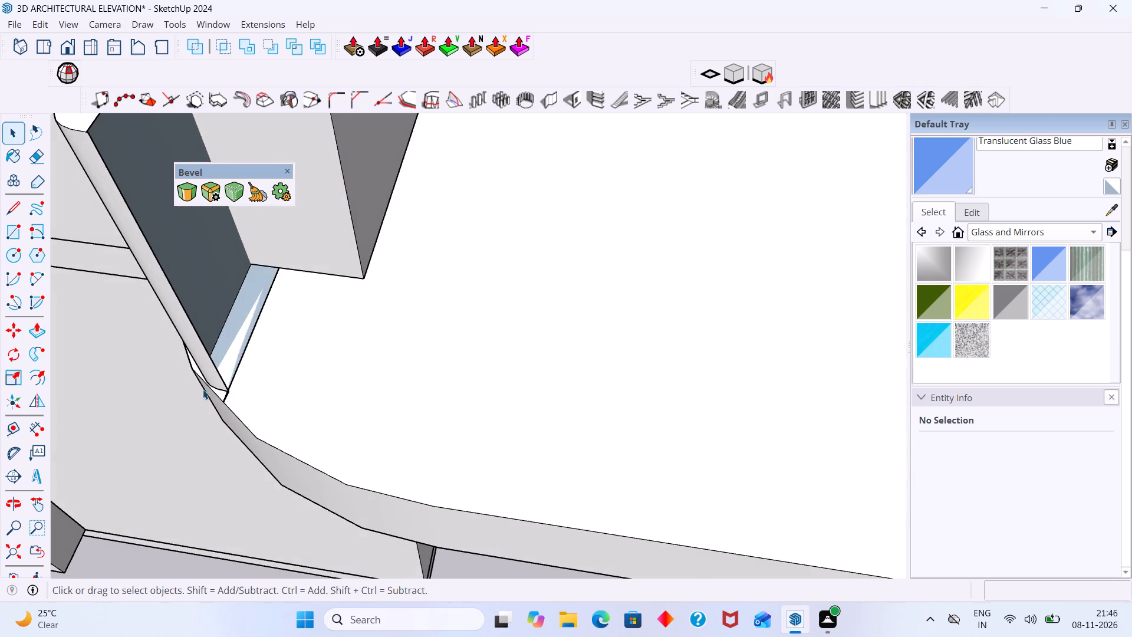
{"action": "scroll", "coordinate": [207, 389], "scroll_direction": "down", "scroll_amount": 1}
{"action": "scroll", "coordinate": [228, 388], "scroll_direction": "up", "scroll_amount": 3}
{"action": "left_click", "coordinate": [222, 396]}
{"action": "triple_click", "coordinate": [222, 397]}
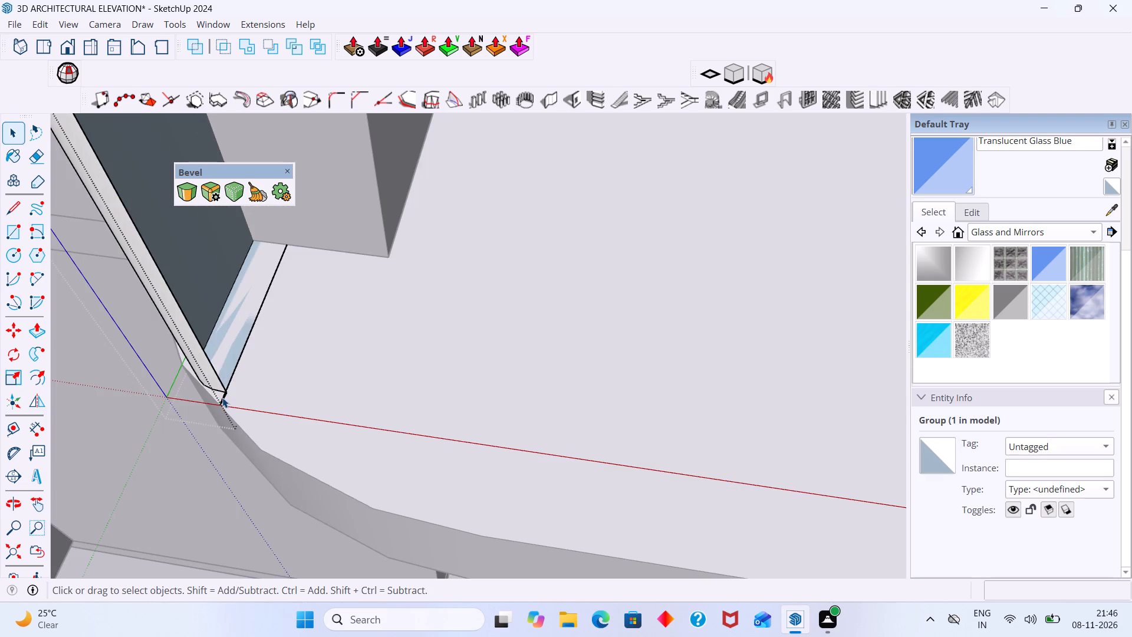
{"action": "left_click", "coordinate": [225, 397]}
{"action": "key", "text": "Delete"}
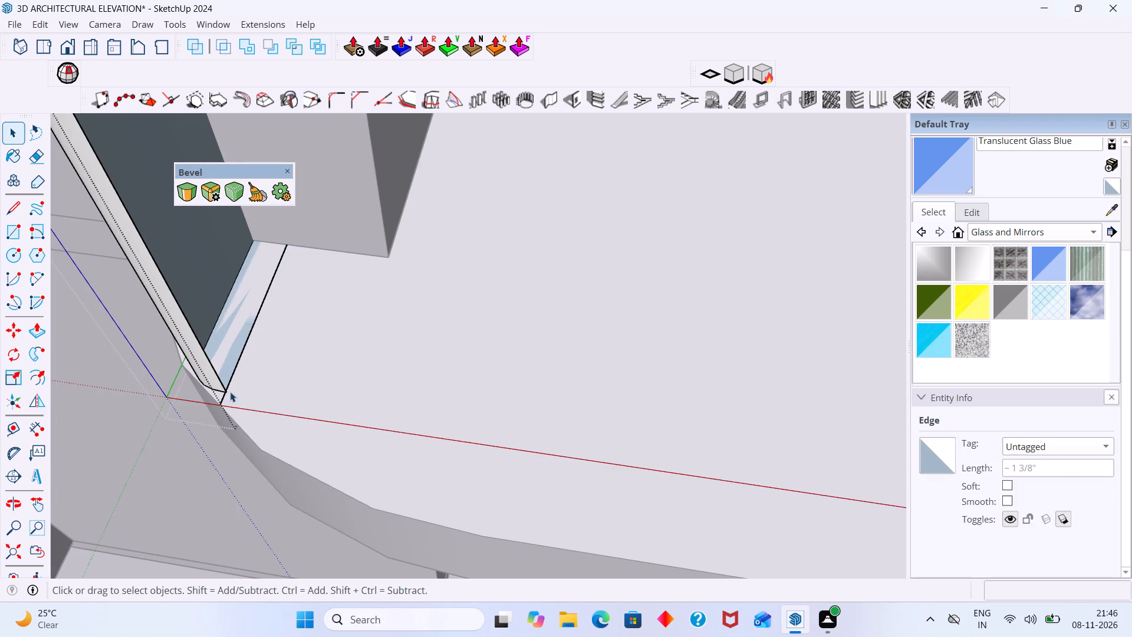
{"action": "left_click", "coordinate": [223, 396]}
{"action": "key", "text": "Delete"}
{"action": "scroll", "coordinate": [228, 395], "scroll_direction": "up", "scroll_amount": 1}
{"action": "scroll", "coordinate": [228, 395], "scroll_direction": "down", "scroll_amount": 6}
{"action": "left_click", "coordinate": [266, 382]}
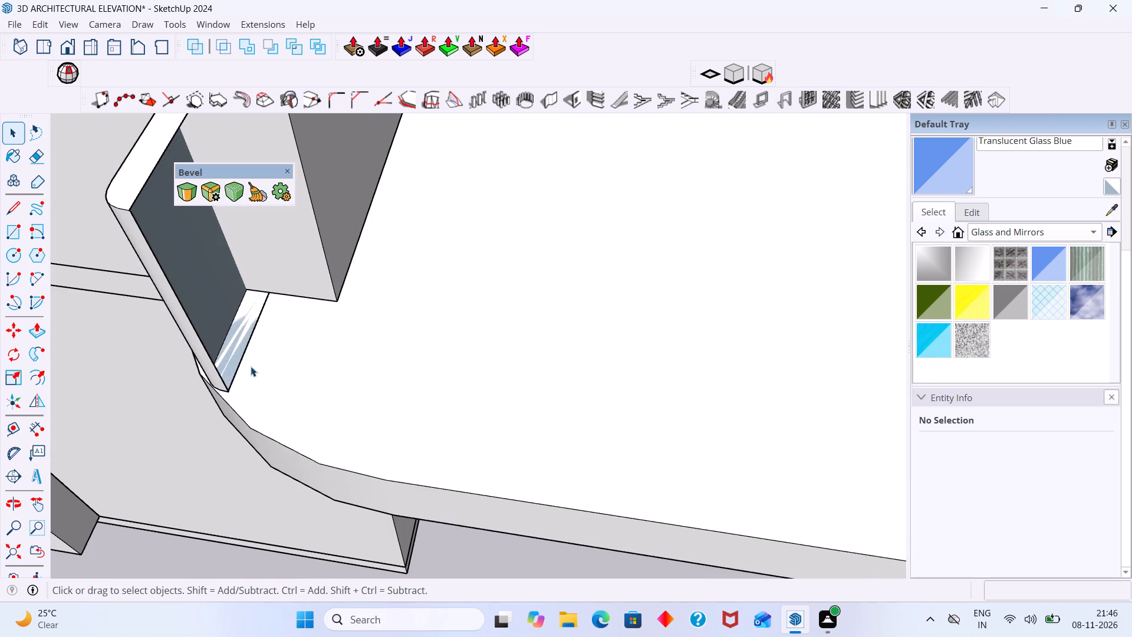
Open the parapet block's group for editing from its open inner side.
{"action": "scroll", "coordinate": [251, 366], "scroll_direction": "down", "scroll_amount": 4}
{"action": "middle_click_drag", "start_coordinate": [227, 361], "coordinate": [298, 325]}
{"action": "middle_click_drag", "start_coordinate": [284, 356], "coordinate": [258, 448], "text": "shift"}
{"action": "scroll", "coordinate": [279, 372], "scroll_direction": "down", "scroll_amount": 1, "text": "shift"}
{"action": "middle_click_drag", "start_coordinate": [160, 416], "coordinate": [88, 389]}
{"action": "middle_click_drag", "start_coordinate": [168, 288], "coordinate": [159, 255]}
{"action": "scroll", "coordinate": [159, 254], "scroll_direction": "up", "scroll_amount": 3}
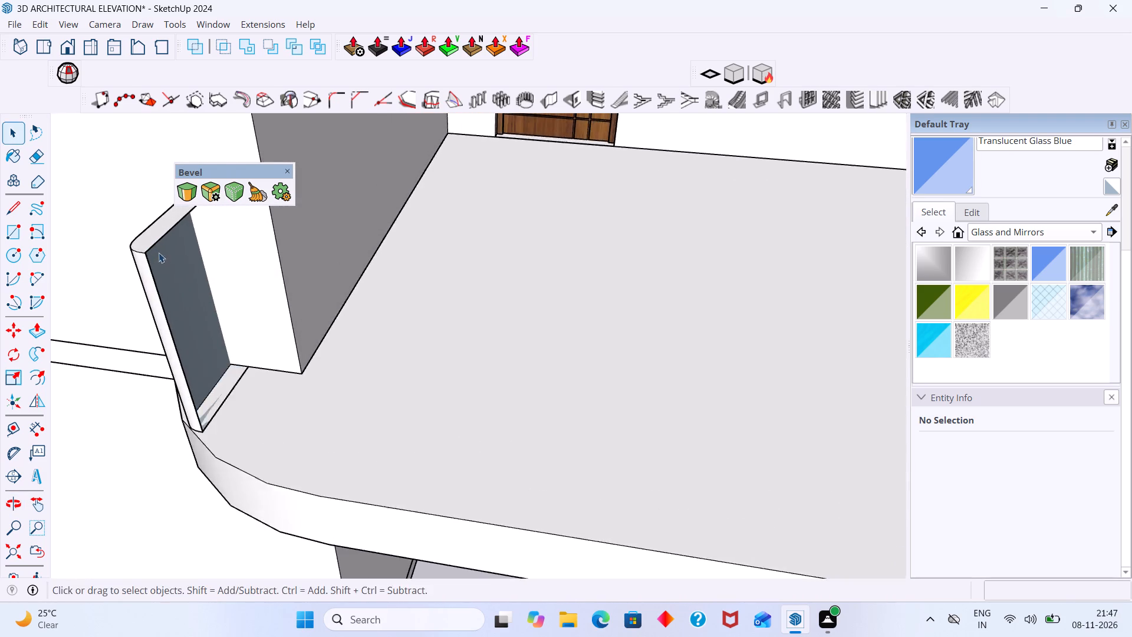
{"action": "middle_click_drag", "start_coordinate": [159, 251], "coordinate": [164, 299]}
{"action": "left_click", "coordinate": [150, 260]}
{"action": "left_click", "coordinate": [150, 260]}
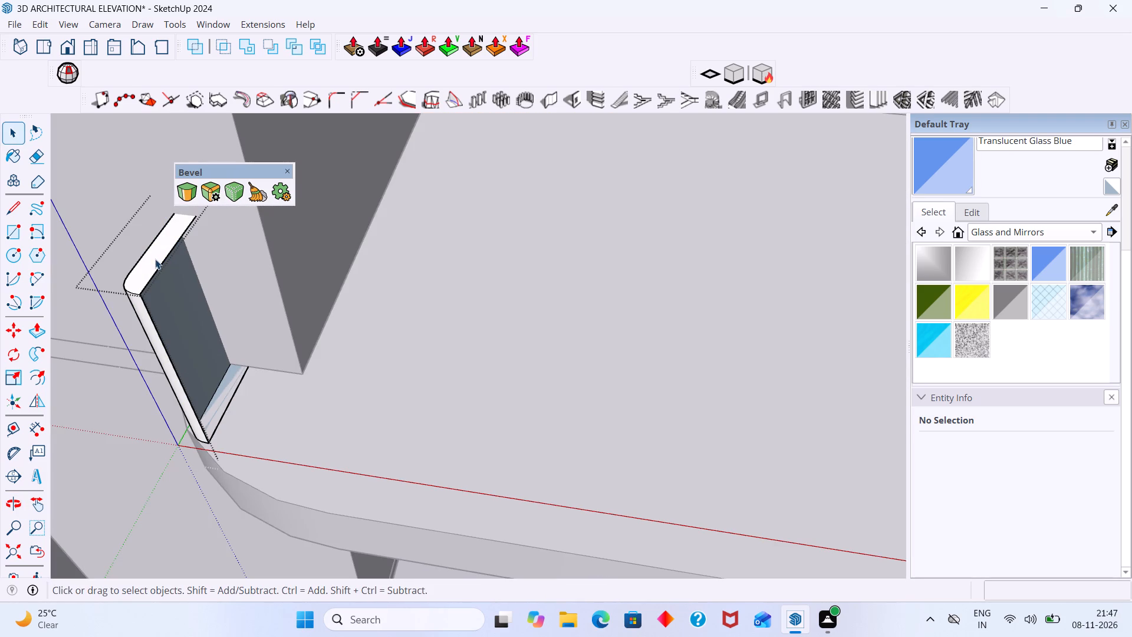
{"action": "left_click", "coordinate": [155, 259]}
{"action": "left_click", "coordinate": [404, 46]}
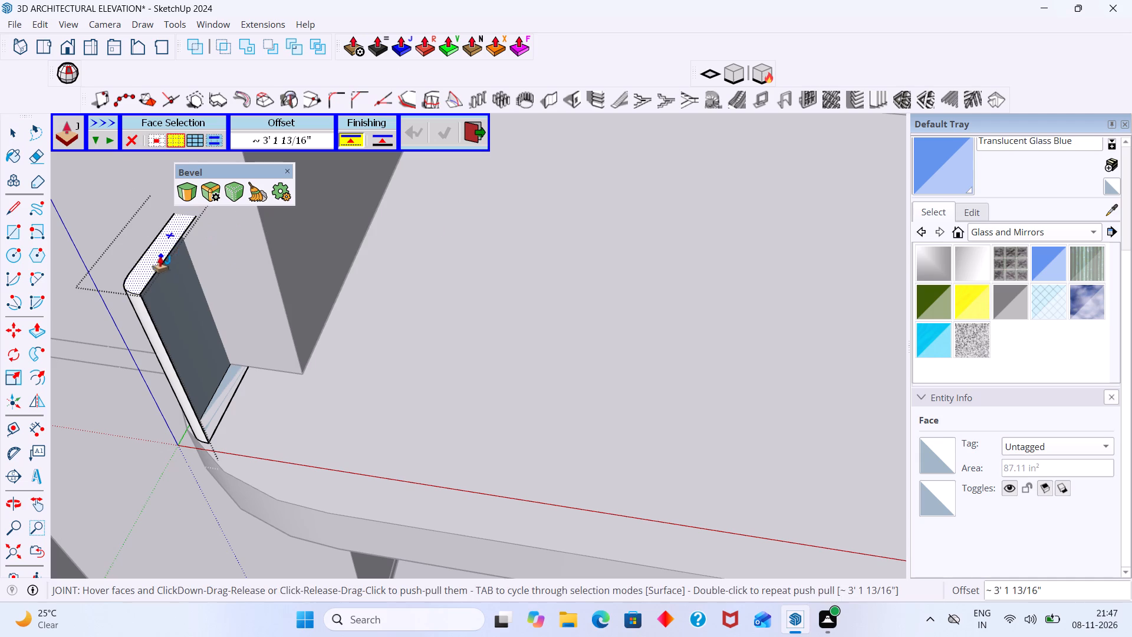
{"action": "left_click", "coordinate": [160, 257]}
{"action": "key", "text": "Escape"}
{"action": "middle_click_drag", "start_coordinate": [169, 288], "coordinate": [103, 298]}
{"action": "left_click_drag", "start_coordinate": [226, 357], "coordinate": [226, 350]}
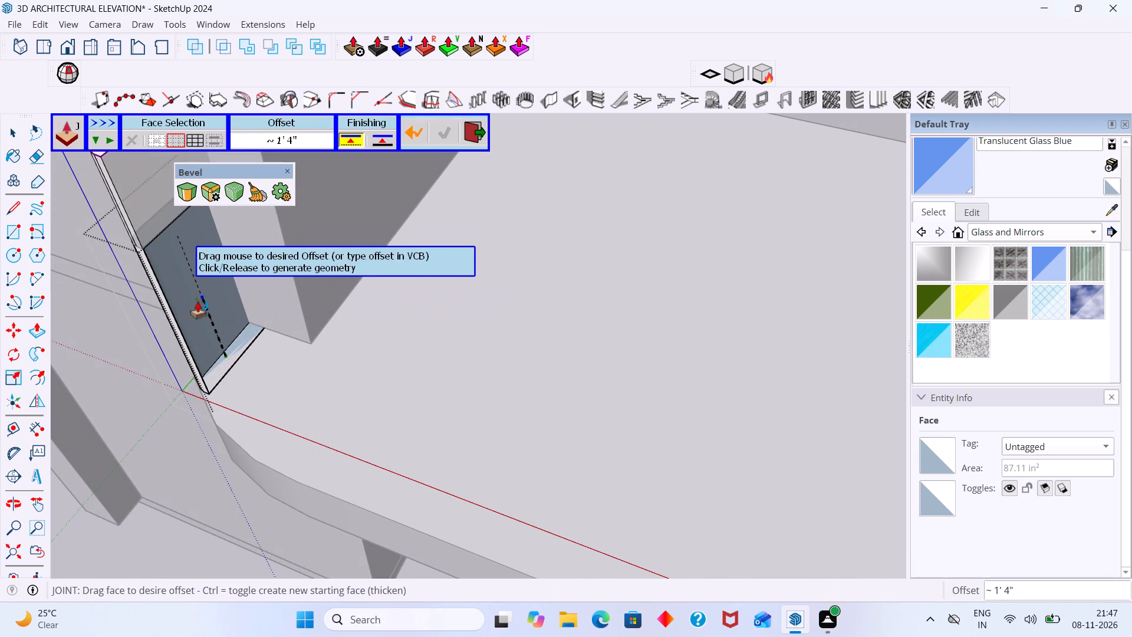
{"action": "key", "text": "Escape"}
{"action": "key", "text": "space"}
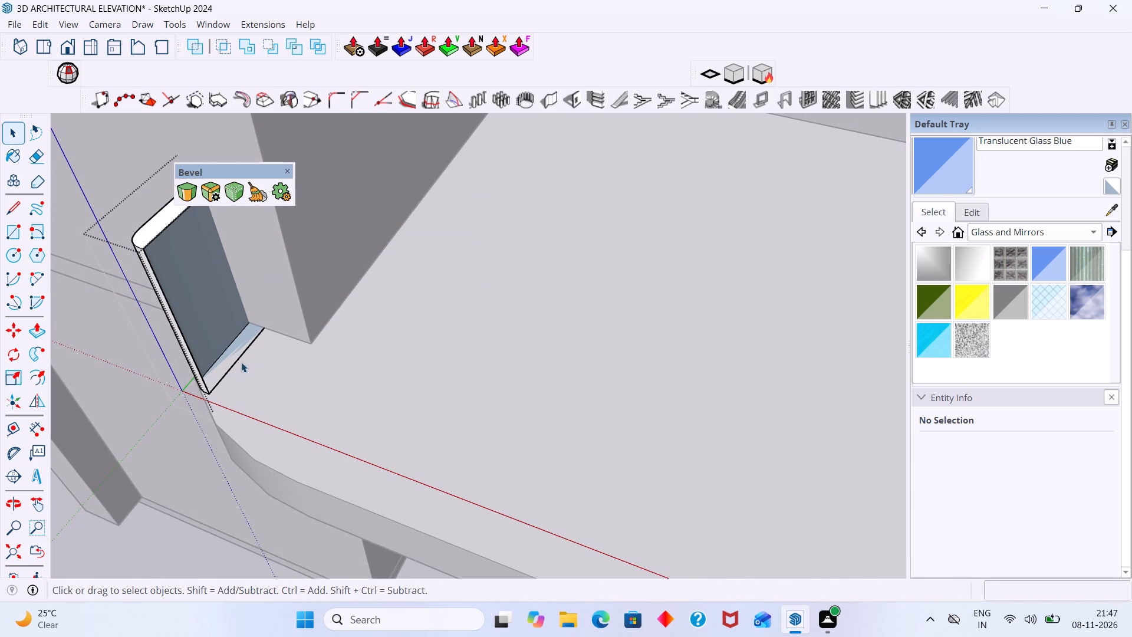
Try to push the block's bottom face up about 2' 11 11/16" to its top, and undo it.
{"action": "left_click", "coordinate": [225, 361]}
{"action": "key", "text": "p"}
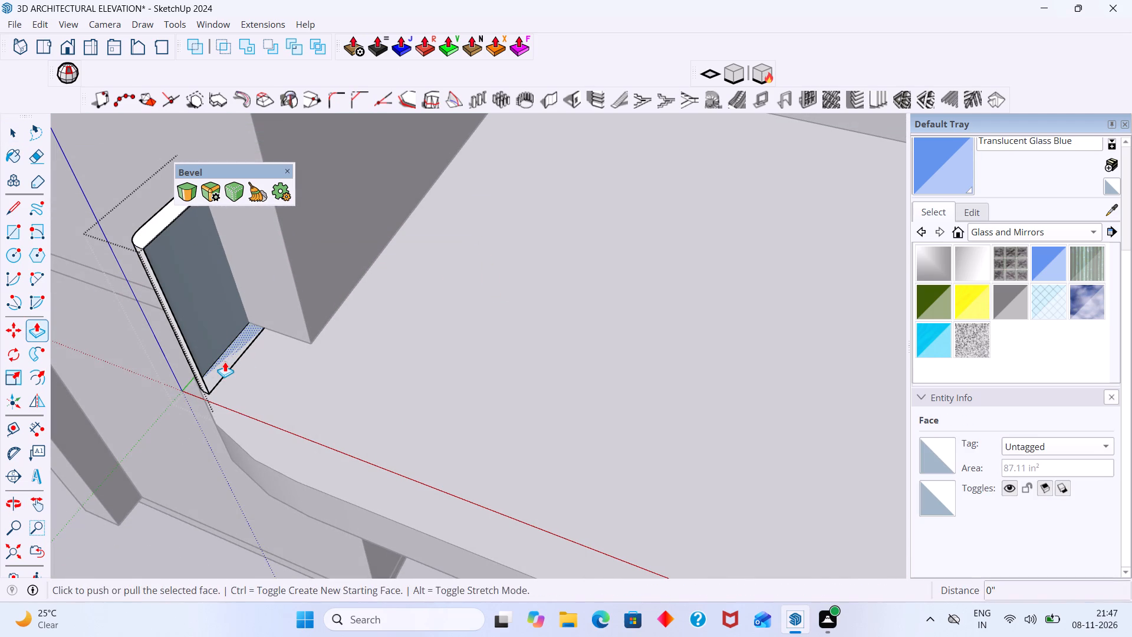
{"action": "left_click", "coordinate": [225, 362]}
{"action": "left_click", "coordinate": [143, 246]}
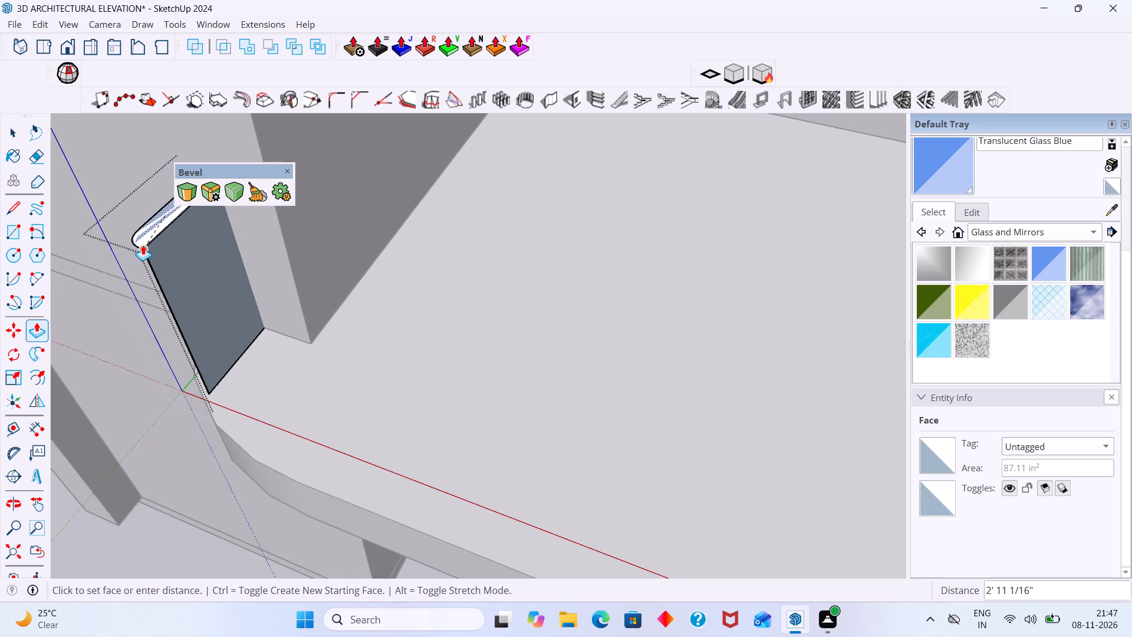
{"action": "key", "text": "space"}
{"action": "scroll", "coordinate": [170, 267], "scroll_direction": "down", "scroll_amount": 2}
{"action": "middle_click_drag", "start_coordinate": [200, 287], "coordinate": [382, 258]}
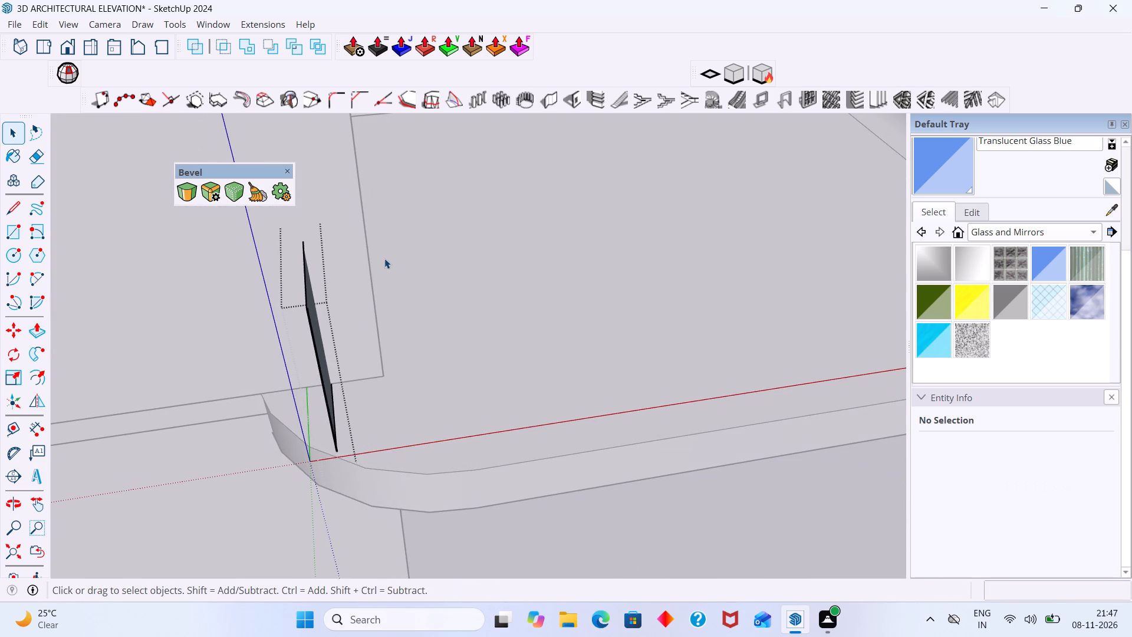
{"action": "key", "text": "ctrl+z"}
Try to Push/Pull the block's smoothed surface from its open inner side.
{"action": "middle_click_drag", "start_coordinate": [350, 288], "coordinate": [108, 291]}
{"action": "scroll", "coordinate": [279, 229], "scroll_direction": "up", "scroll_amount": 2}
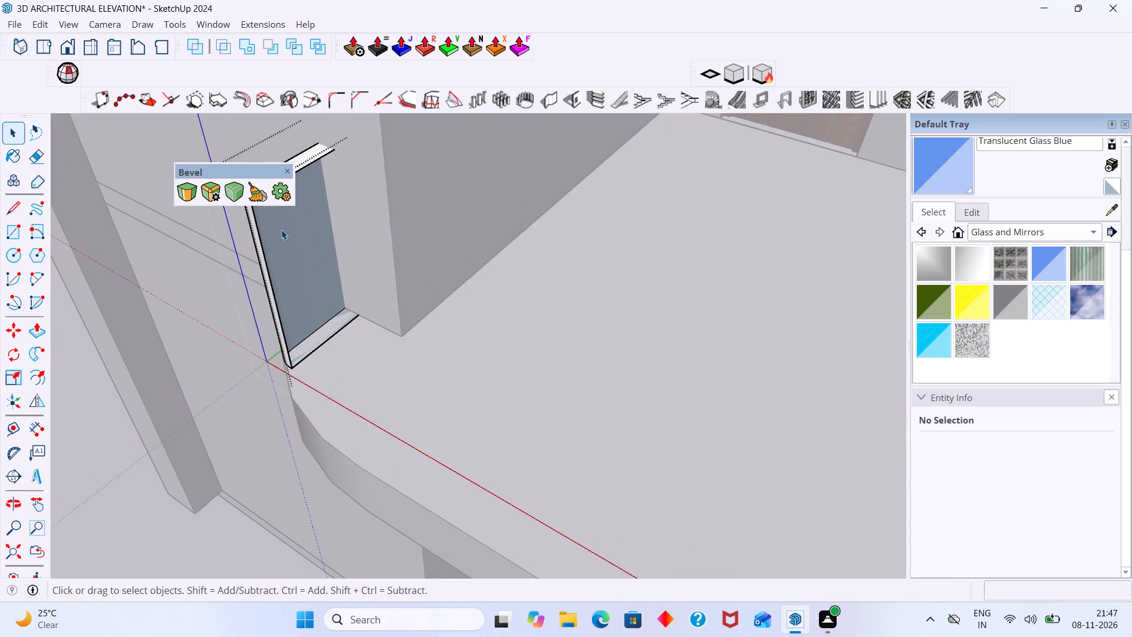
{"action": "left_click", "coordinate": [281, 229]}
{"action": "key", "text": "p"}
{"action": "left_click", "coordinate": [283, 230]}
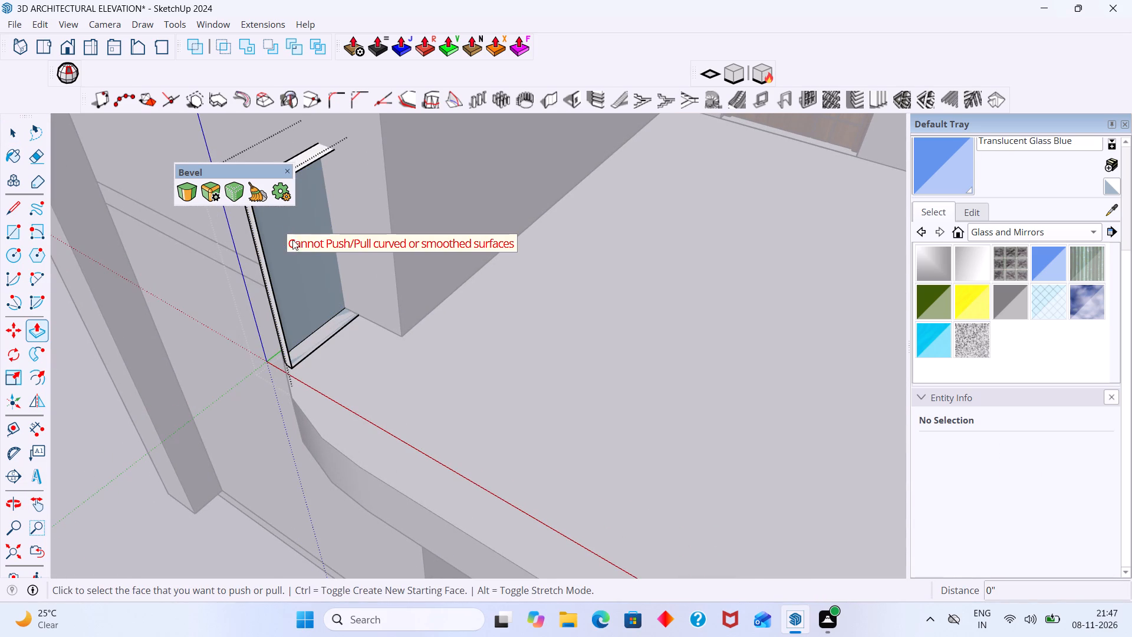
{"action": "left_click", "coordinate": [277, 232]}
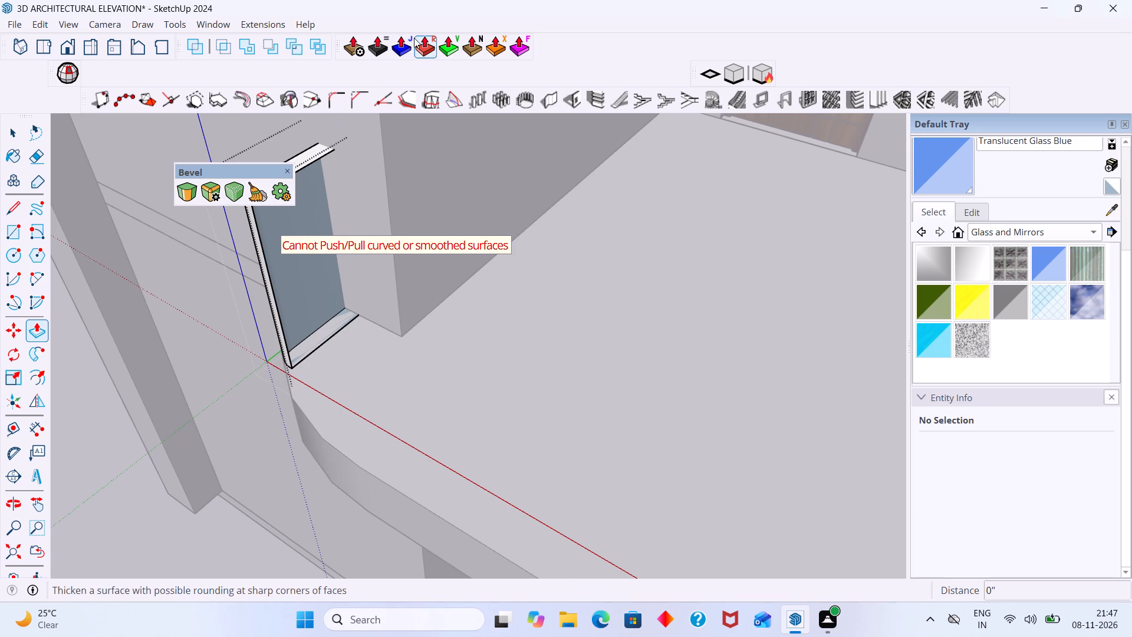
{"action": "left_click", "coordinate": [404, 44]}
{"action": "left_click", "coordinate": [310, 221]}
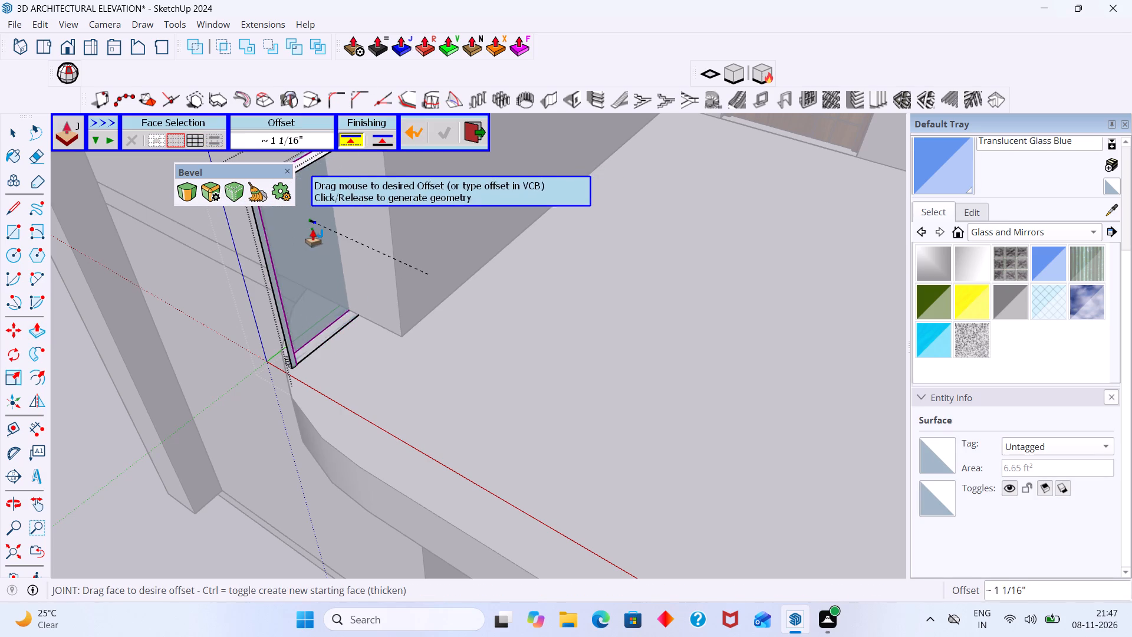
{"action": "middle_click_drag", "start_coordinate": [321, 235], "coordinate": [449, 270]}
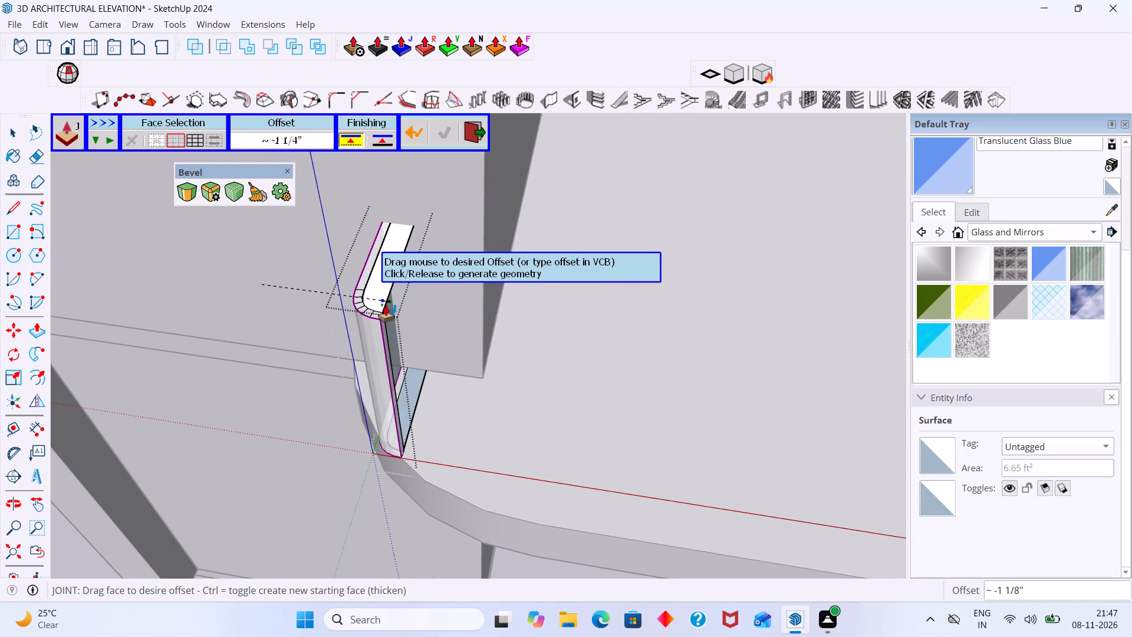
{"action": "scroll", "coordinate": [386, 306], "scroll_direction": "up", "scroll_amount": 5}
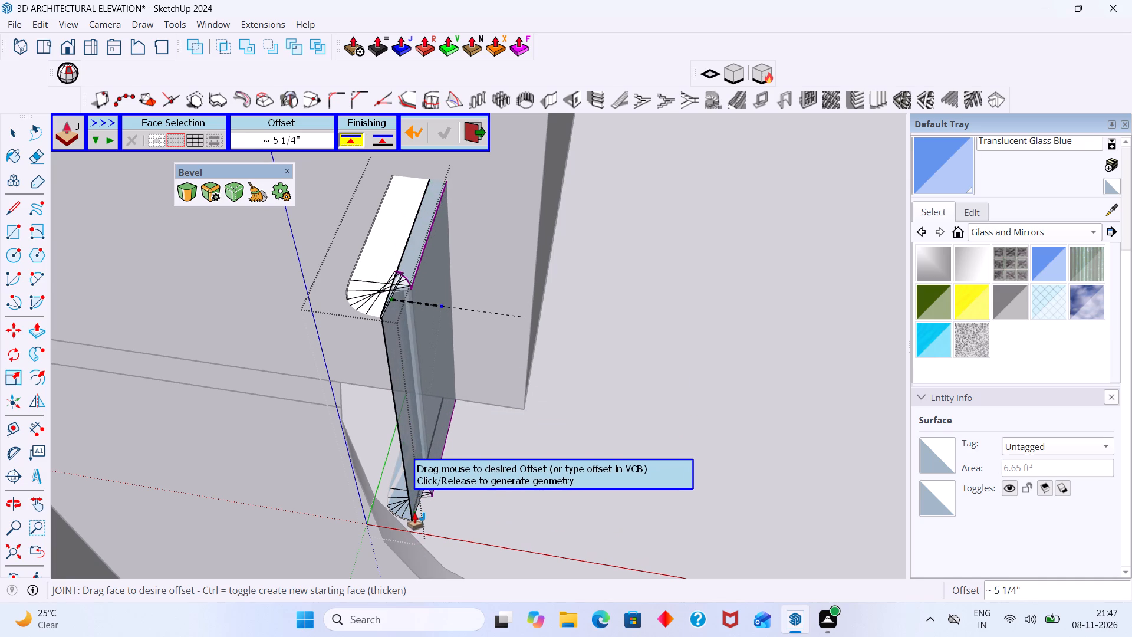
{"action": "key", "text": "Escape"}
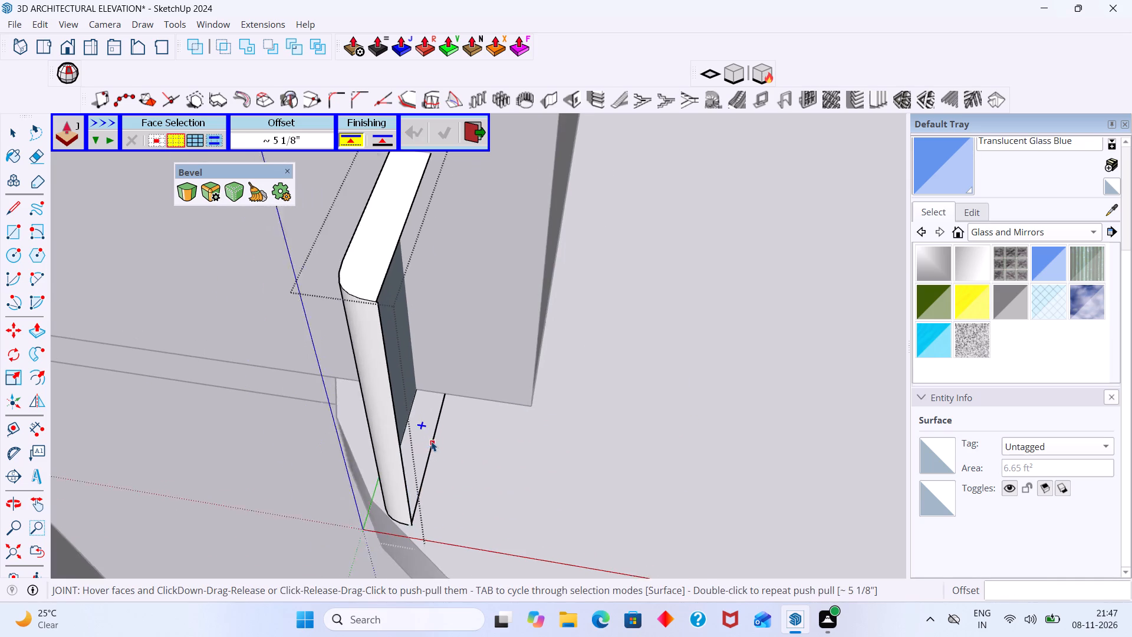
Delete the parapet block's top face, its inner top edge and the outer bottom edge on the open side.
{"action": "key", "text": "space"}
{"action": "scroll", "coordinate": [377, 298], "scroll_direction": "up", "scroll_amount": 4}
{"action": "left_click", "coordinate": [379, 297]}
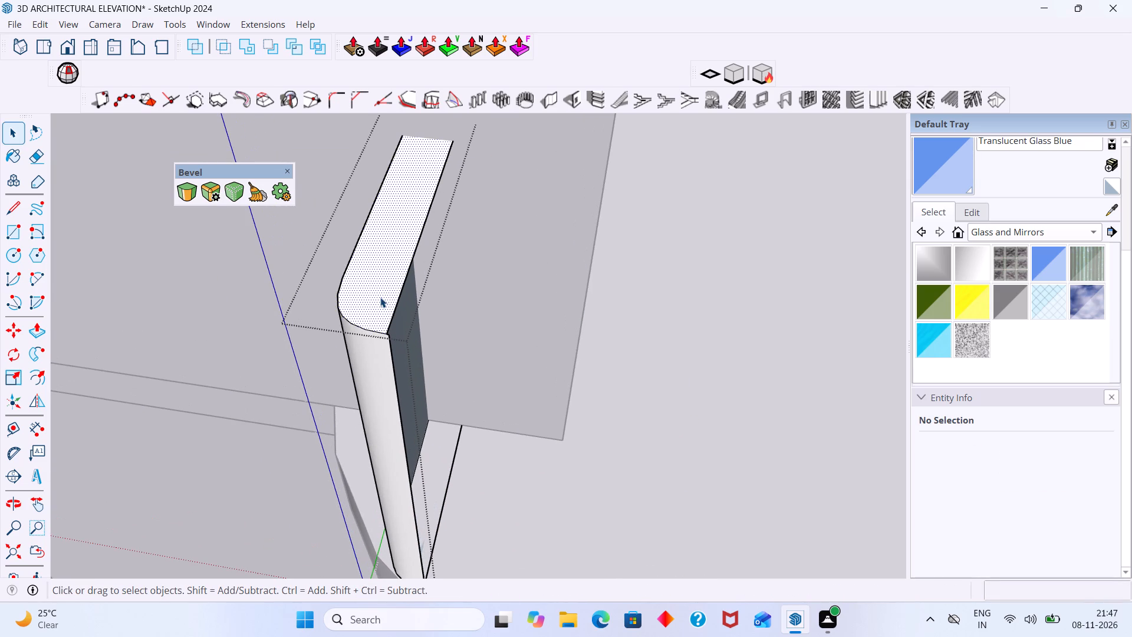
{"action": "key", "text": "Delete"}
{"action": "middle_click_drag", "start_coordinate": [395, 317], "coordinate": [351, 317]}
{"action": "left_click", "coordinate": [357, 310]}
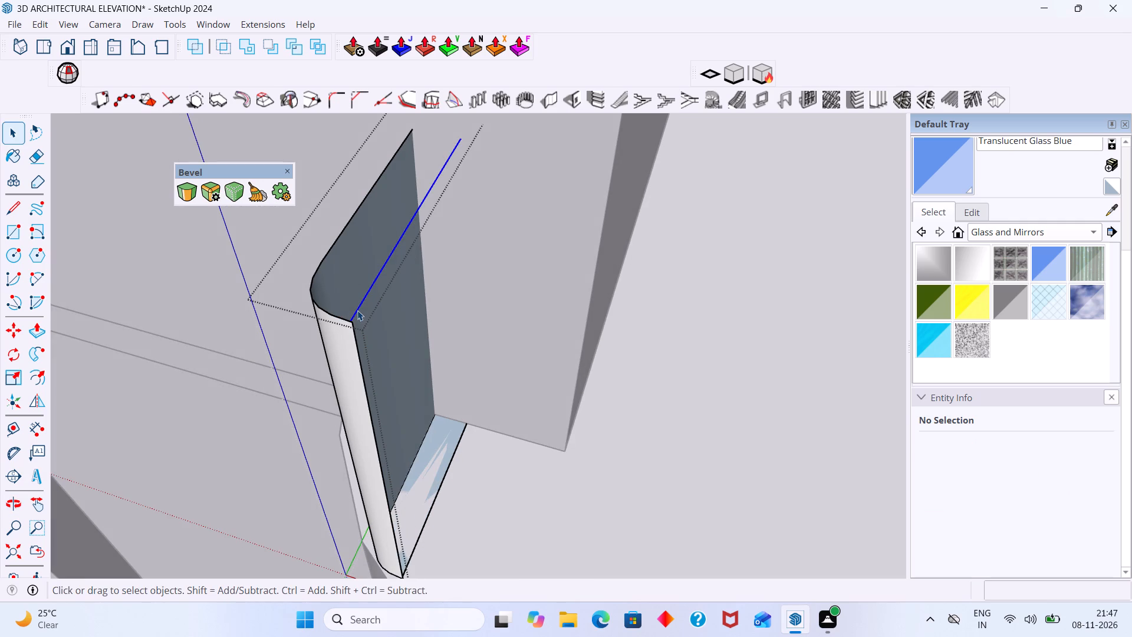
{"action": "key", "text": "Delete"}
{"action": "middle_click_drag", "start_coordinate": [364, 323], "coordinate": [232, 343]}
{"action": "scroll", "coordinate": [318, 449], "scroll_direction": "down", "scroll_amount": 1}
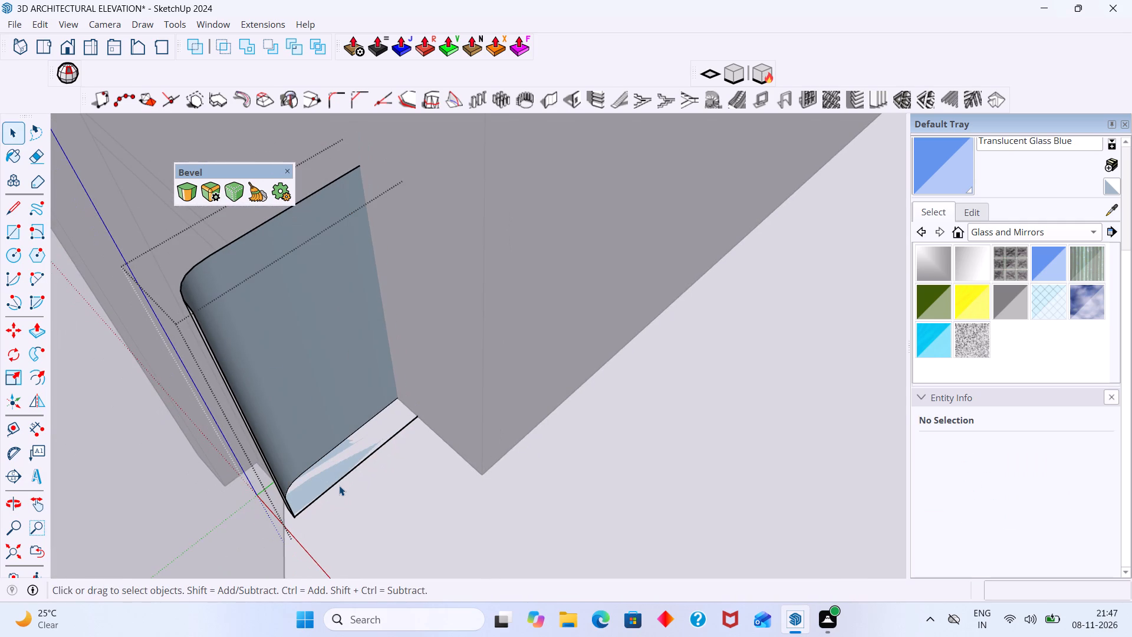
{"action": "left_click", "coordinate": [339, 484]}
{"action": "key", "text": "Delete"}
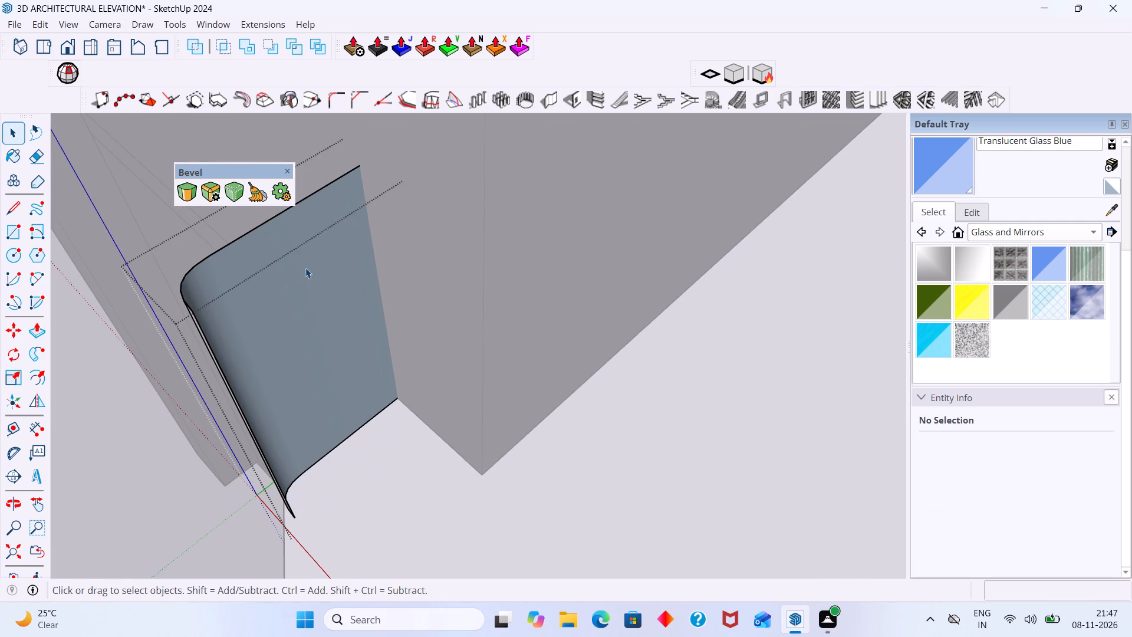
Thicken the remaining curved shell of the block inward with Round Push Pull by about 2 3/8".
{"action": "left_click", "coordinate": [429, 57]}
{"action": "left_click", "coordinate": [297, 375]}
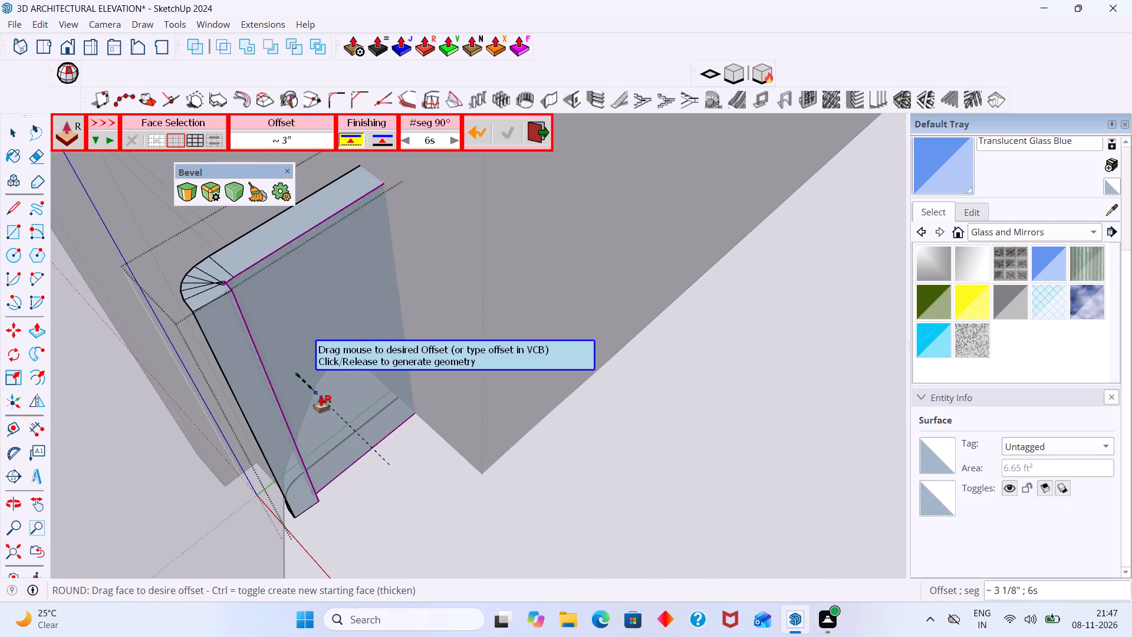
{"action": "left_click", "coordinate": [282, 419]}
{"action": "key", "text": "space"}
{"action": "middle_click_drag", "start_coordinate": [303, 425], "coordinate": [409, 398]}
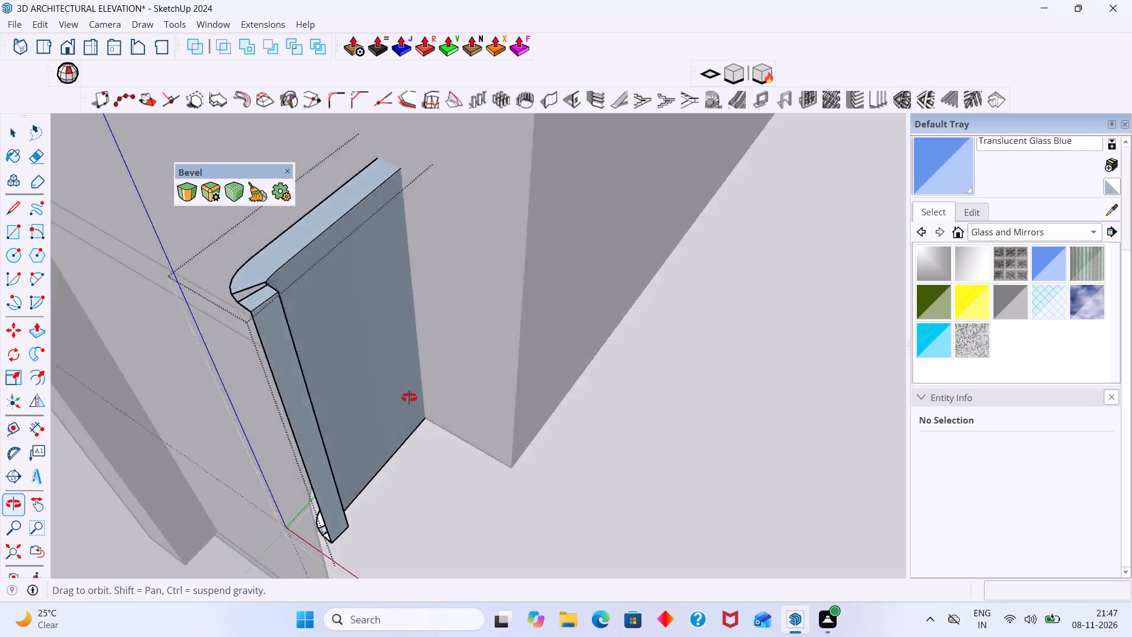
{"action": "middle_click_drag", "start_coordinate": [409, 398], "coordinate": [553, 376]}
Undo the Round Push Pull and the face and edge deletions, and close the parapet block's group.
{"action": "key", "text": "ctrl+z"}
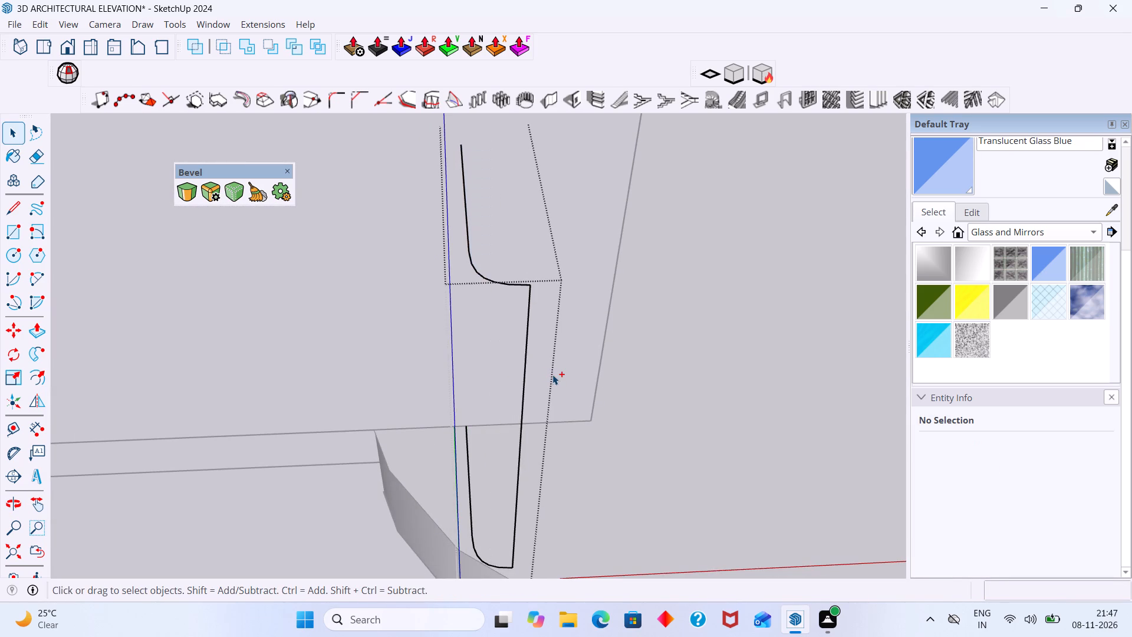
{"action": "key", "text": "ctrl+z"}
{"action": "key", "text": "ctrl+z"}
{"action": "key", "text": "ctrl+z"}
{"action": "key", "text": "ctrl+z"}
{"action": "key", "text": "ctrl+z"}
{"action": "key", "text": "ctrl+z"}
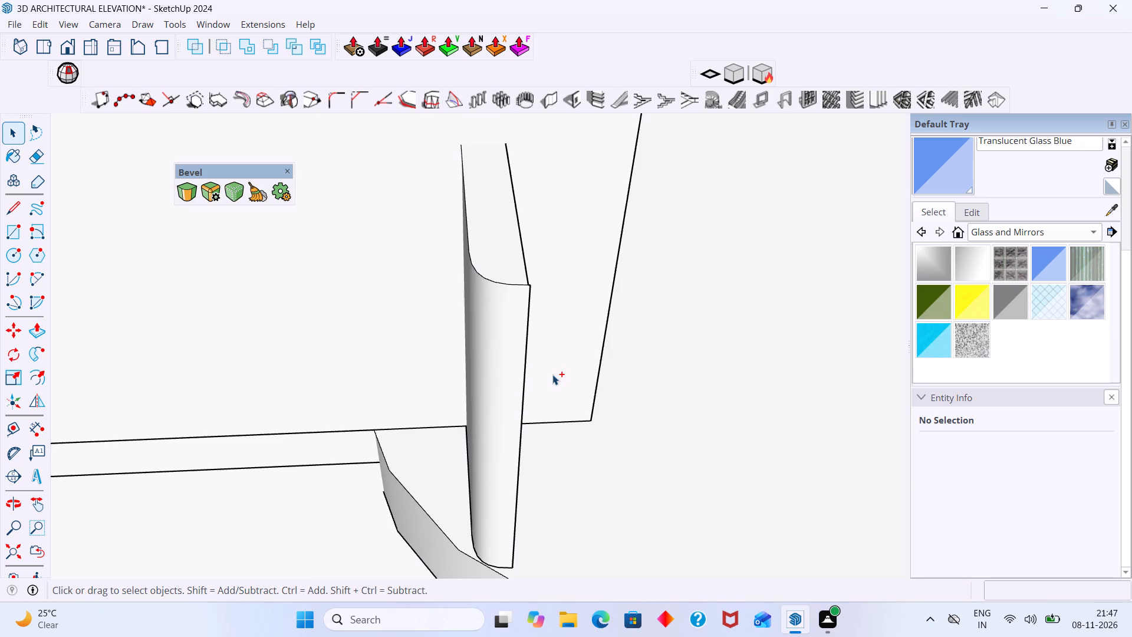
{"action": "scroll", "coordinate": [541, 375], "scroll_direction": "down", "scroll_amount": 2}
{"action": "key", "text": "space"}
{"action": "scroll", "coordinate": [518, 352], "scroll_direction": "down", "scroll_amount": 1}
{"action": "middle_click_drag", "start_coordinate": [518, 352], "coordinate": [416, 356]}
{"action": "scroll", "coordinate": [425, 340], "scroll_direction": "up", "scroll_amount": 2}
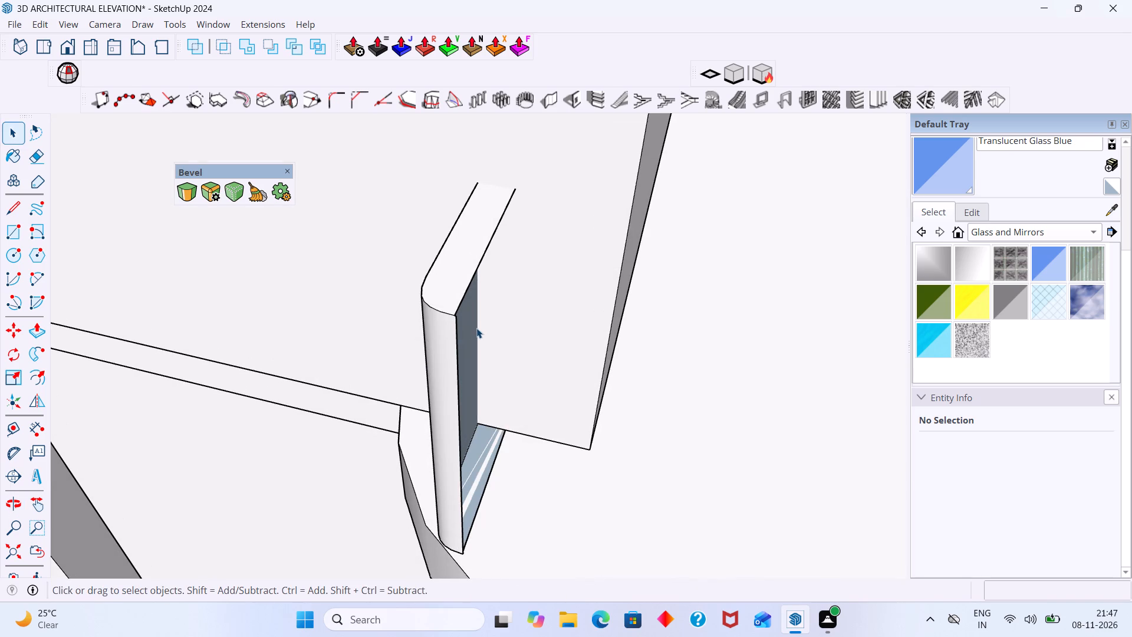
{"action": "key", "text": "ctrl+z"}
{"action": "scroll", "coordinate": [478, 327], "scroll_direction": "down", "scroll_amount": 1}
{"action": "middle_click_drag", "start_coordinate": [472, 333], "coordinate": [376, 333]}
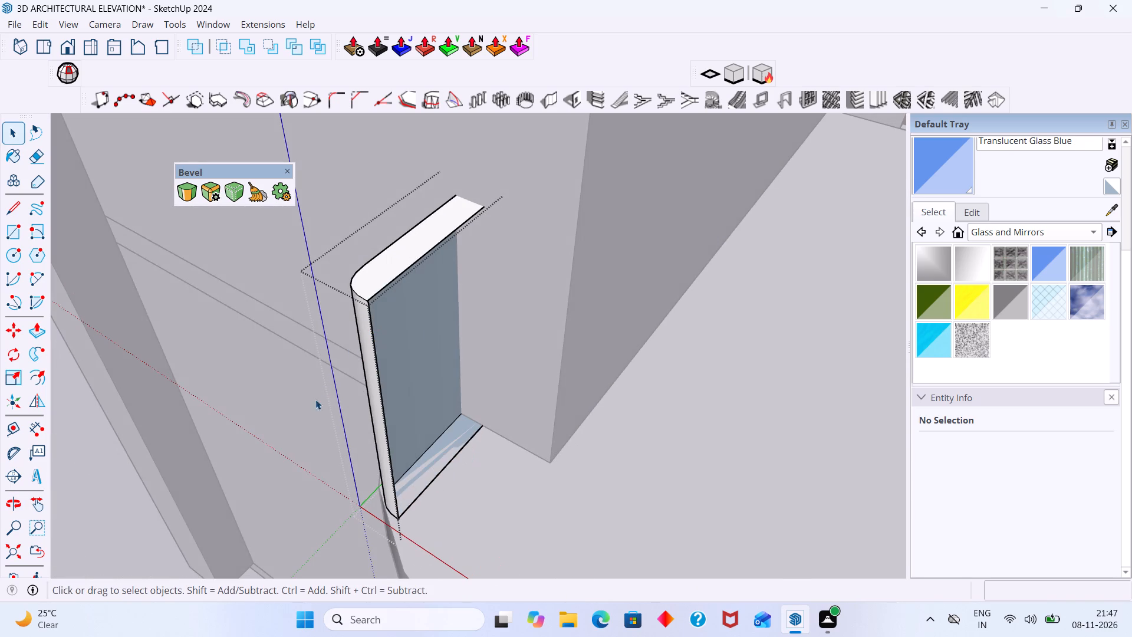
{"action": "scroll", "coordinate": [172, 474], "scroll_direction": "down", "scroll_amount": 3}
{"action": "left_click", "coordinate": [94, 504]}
Draw a rectangle of about 1' 5 13/16" by 2' 11 3/16" covering the parapet block's open inner side.
{"action": "middle_click_drag", "start_coordinate": [347, 387], "coordinate": [308, 317]}
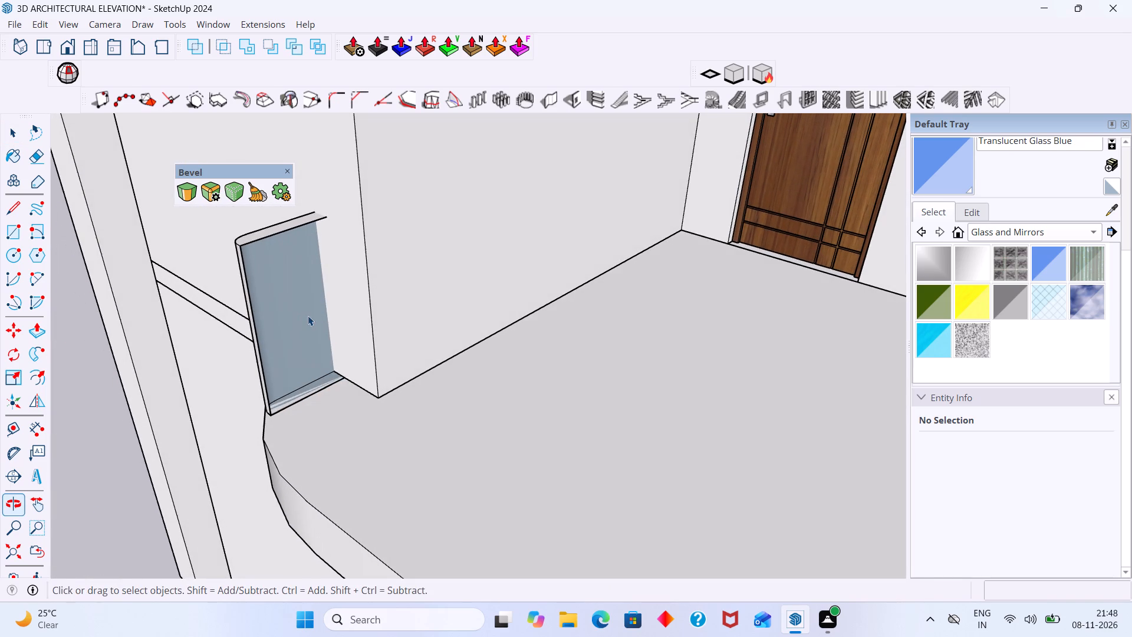
{"action": "key", "text": "r"}
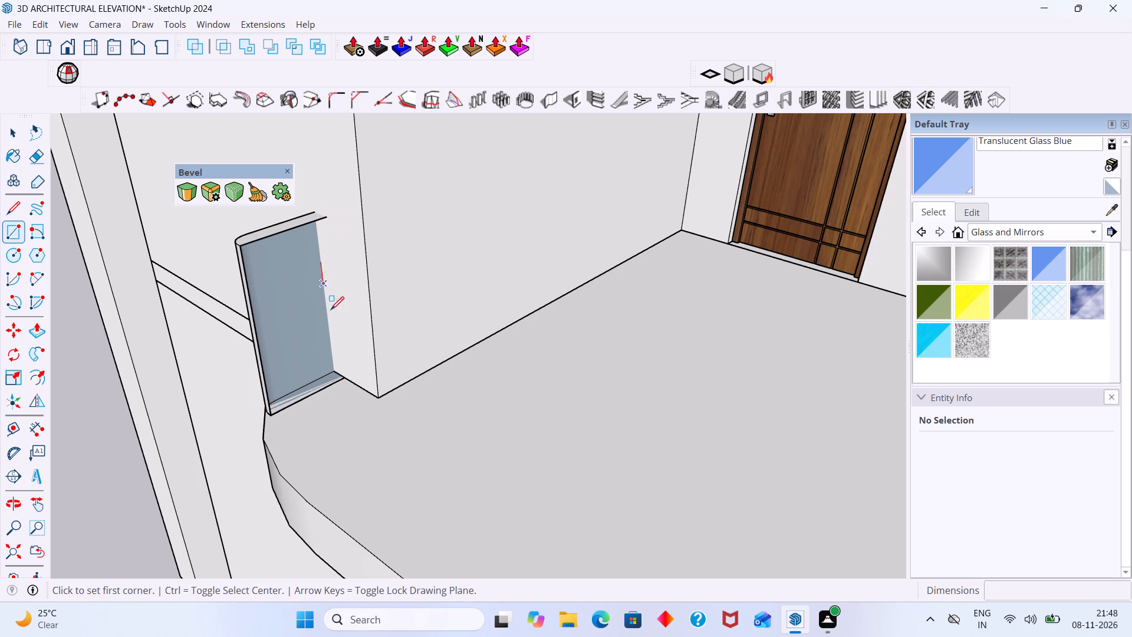
{"action": "left_click", "coordinate": [275, 412]}
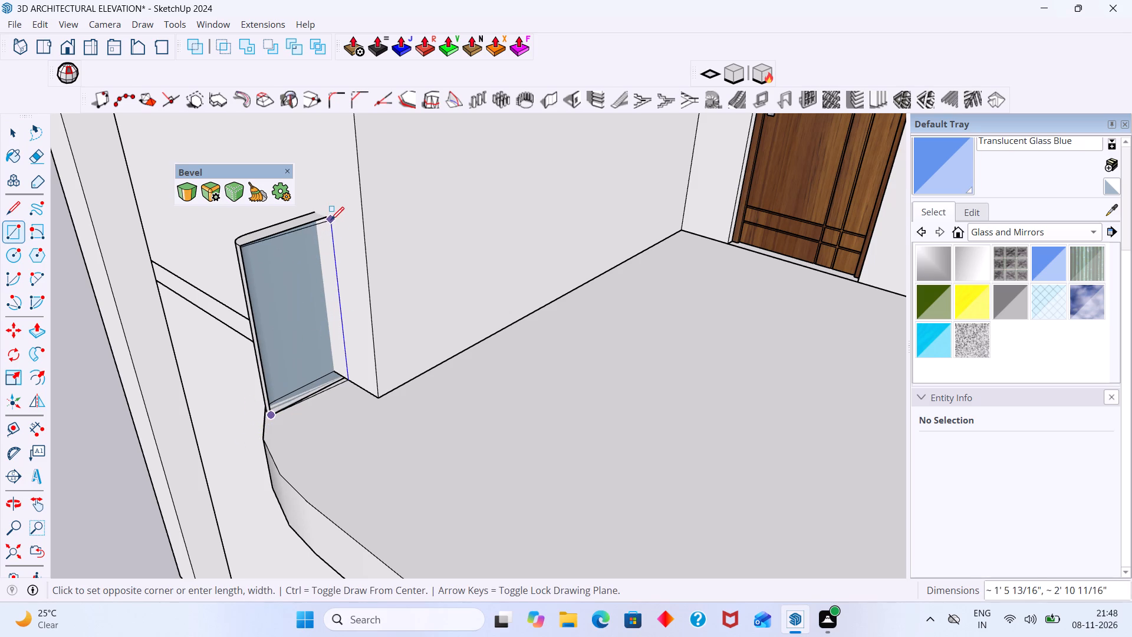
{"action": "scroll", "coordinate": [325, 215], "scroll_direction": "up", "scroll_amount": 4}
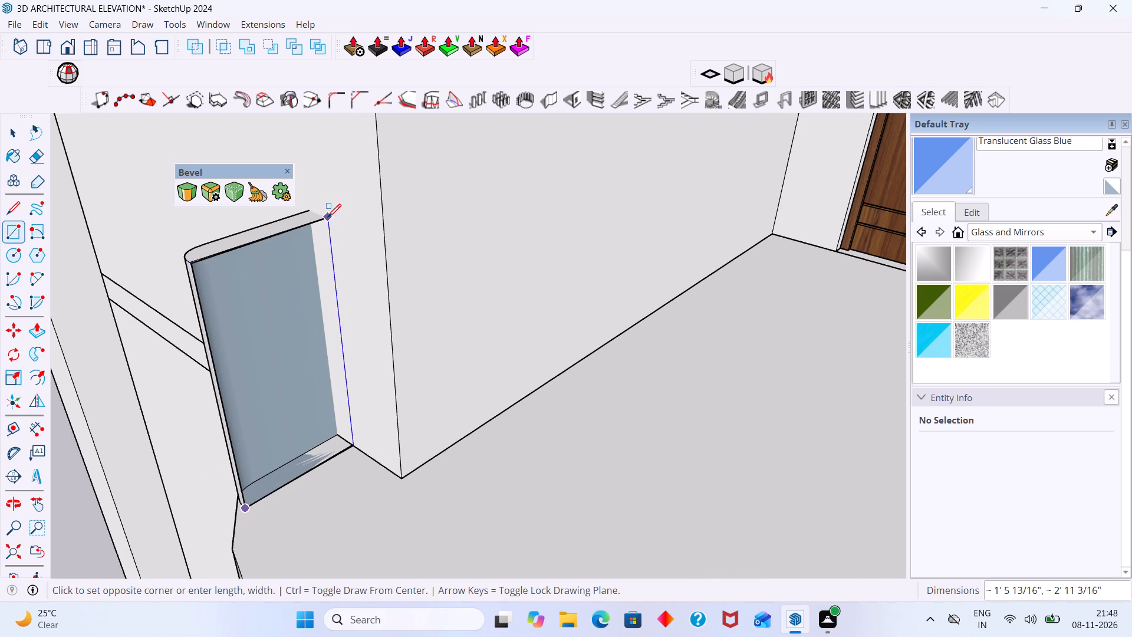
{"action": "left_click", "coordinate": [326, 217]}
{"action": "key", "text": "space"}
{"action": "scroll", "coordinate": [304, 281], "scroll_direction": "down", "scroll_amount": 4}
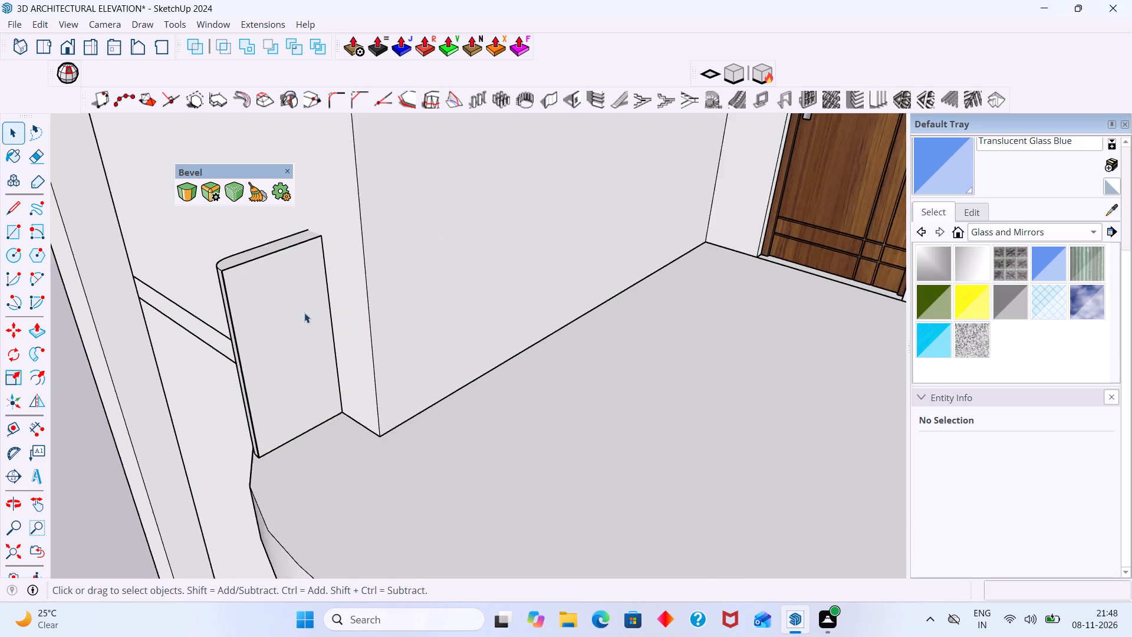
Open the block's group, delete the vertical edge at the inner corner of its rounded end, and close the group.
{"action": "scroll", "coordinate": [304, 313], "scroll_direction": "down", "scroll_amount": 3}
{"action": "middle_click_drag", "start_coordinate": [288, 320], "coordinate": [452, 357]}
{"action": "scroll", "coordinate": [375, 377], "scroll_direction": "up", "scroll_amount": 11}
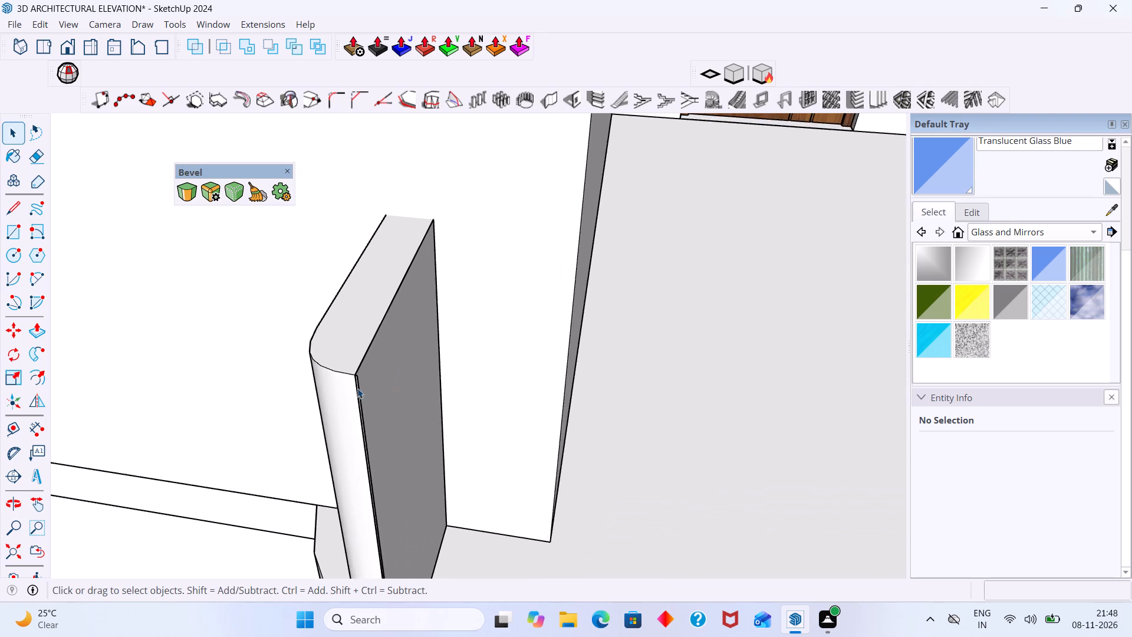
{"action": "scroll", "coordinate": [357, 388], "scroll_direction": "up", "scroll_amount": 10}
{"action": "left_click", "coordinate": [363, 364]}
{"action": "triple_click", "coordinate": [363, 364]}
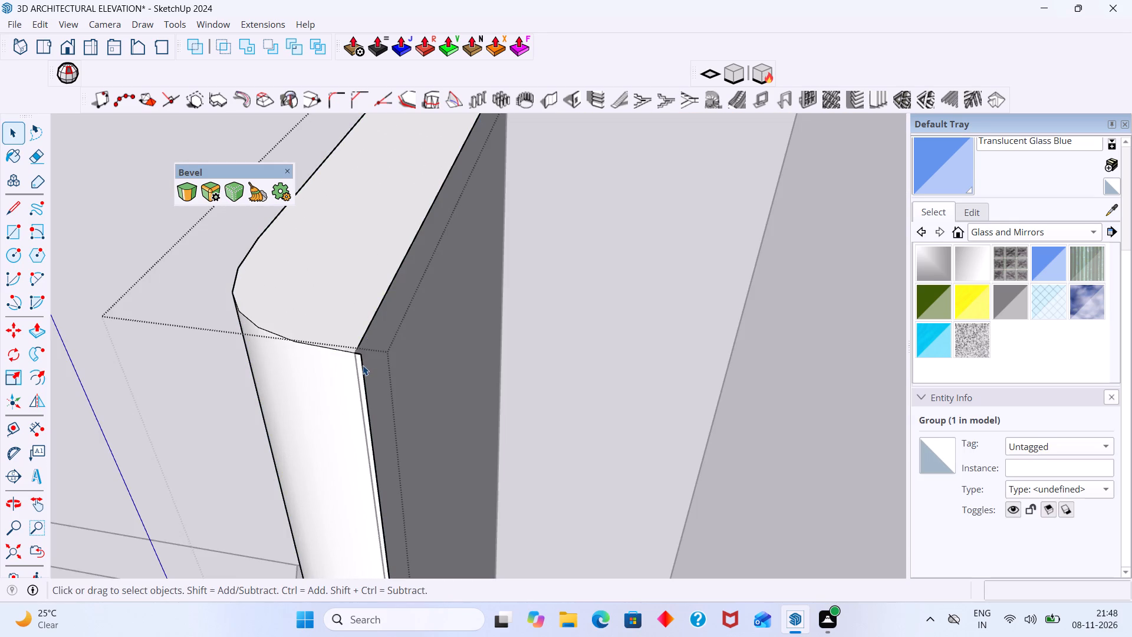
{"action": "left_click", "coordinate": [362, 366]}
{"action": "scroll", "coordinate": [360, 370], "scroll_direction": "up", "scroll_amount": 2}
{"action": "left_click", "coordinate": [360, 370]}
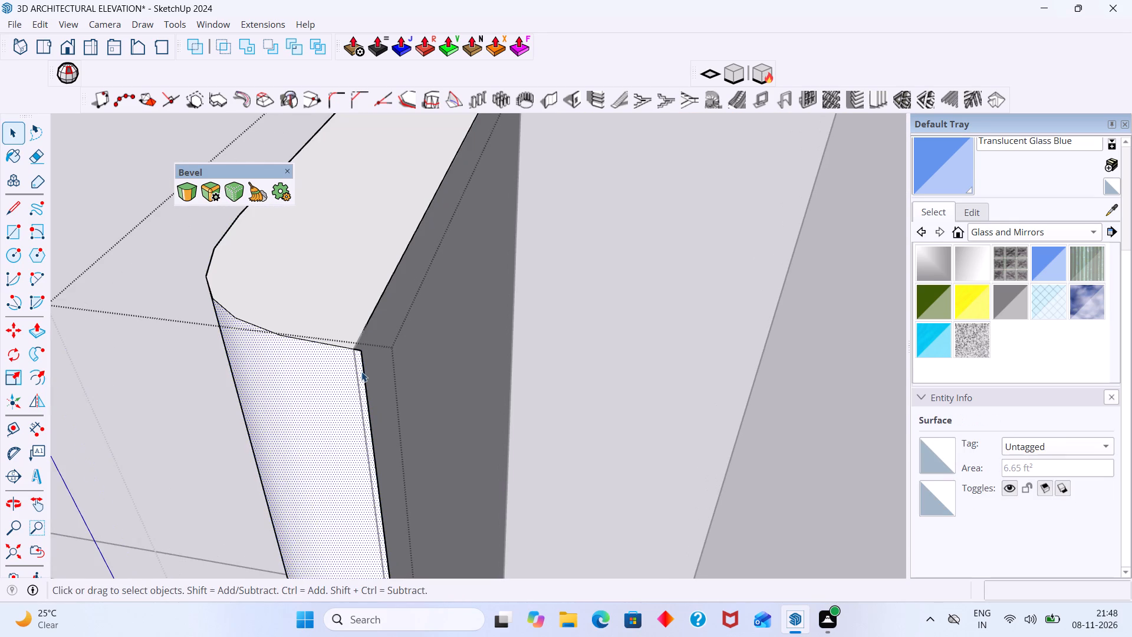
{"action": "left_click", "coordinate": [362, 371]}
{"action": "key", "text": "Delete"}
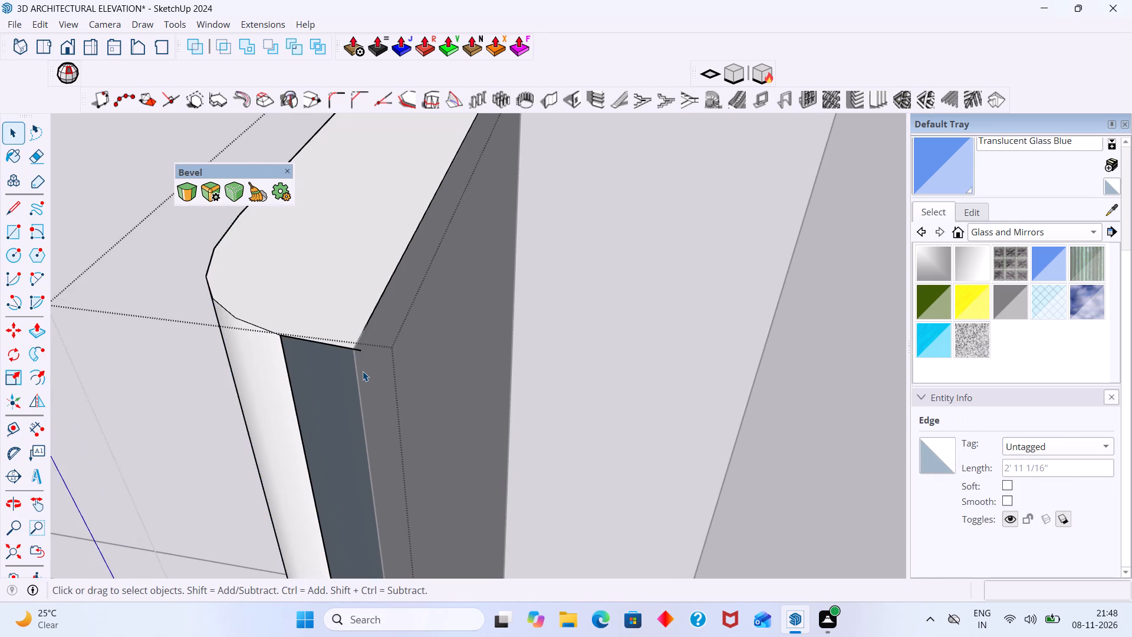
{"action": "key", "text": "ctrl+z"}
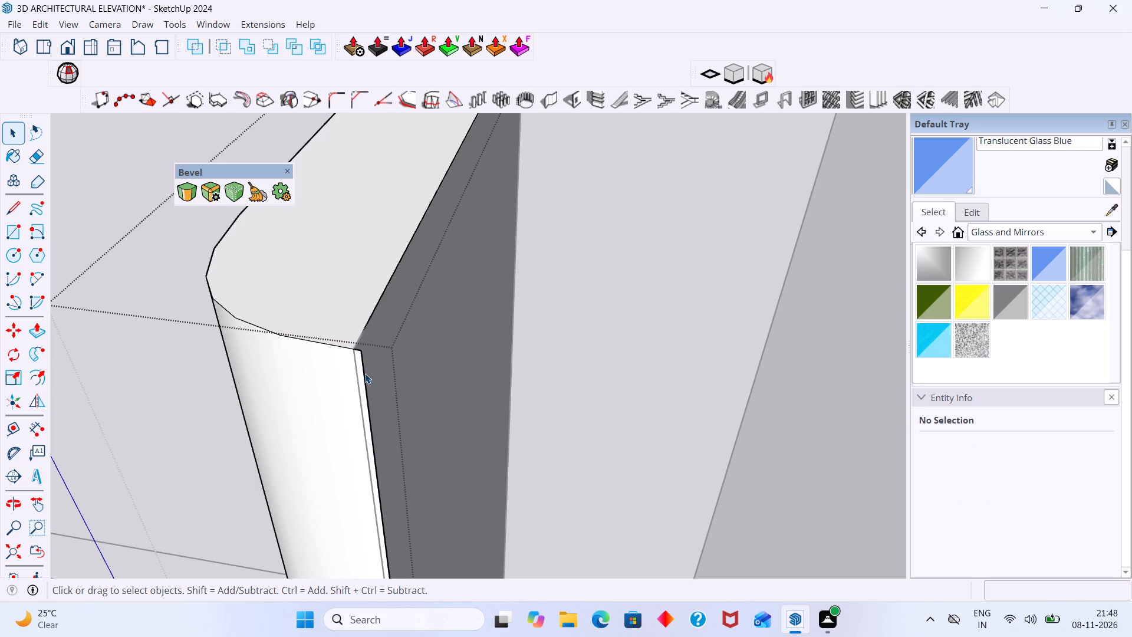
{"action": "left_click", "coordinate": [365, 373]}
{"action": "key", "text": "Delete"}
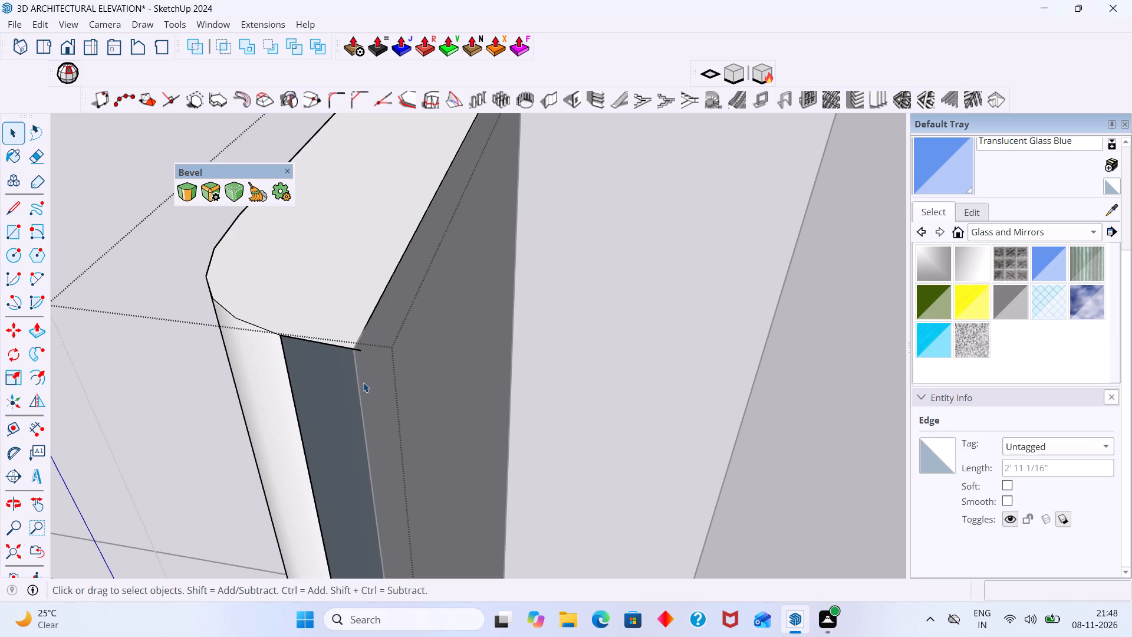
{"action": "scroll", "coordinate": [361, 383], "scroll_direction": "down", "scroll_amount": 10}
{"action": "left_click", "coordinate": [231, 418]}
Reopen the block's group, delete the tiny stub edge projecting at the top inner corner, and close the group.
{"action": "scroll", "coordinate": [363, 392], "scroll_direction": "up", "scroll_amount": 5}
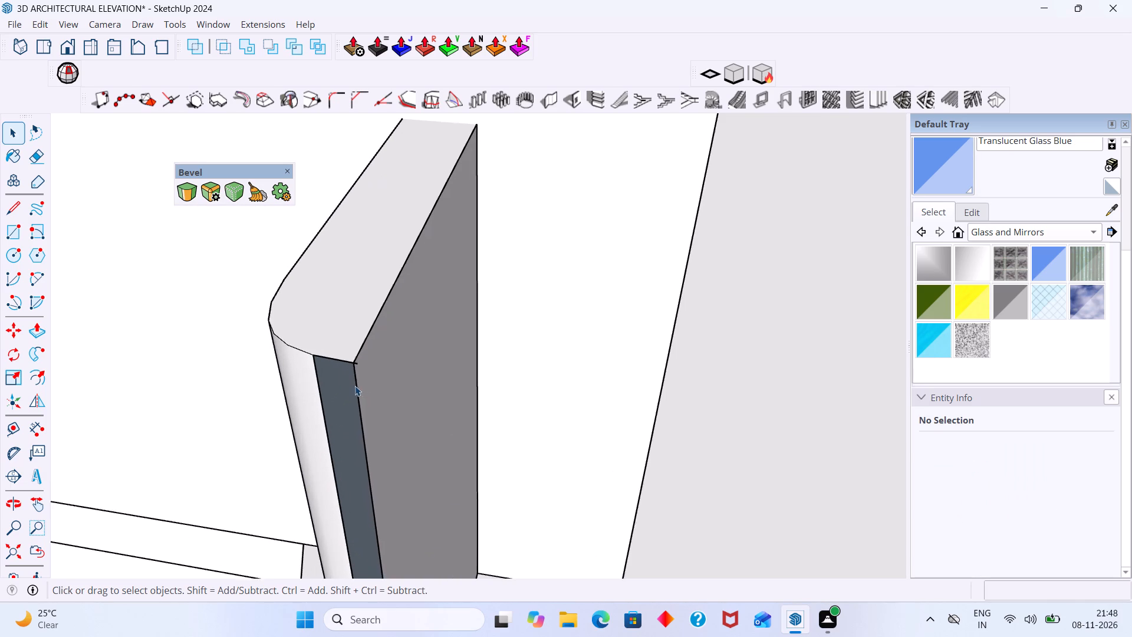
{"action": "middle_click_drag", "start_coordinate": [352, 386], "coordinate": [418, 361]}
{"action": "middle_click_drag", "start_coordinate": [436, 344], "coordinate": [349, 365]}
{"action": "scroll", "coordinate": [382, 358], "scroll_direction": "down", "scroll_amount": 6}
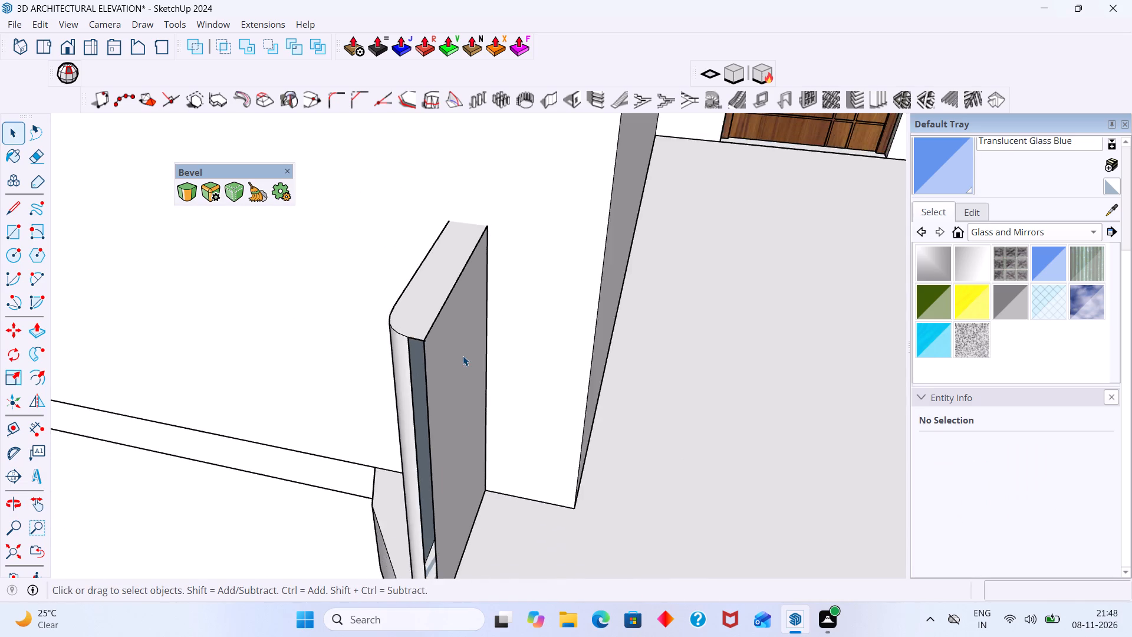
{"action": "middle_click_drag", "start_coordinate": [450, 355], "coordinate": [317, 372]}
{"action": "middle_click_drag", "start_coordinate": [301, 370], "coordinate": [469, 380]}
{"action": "scroll", "coordinate": [478, 396], "scroll_direction": "up", "scroll_amount": 5}
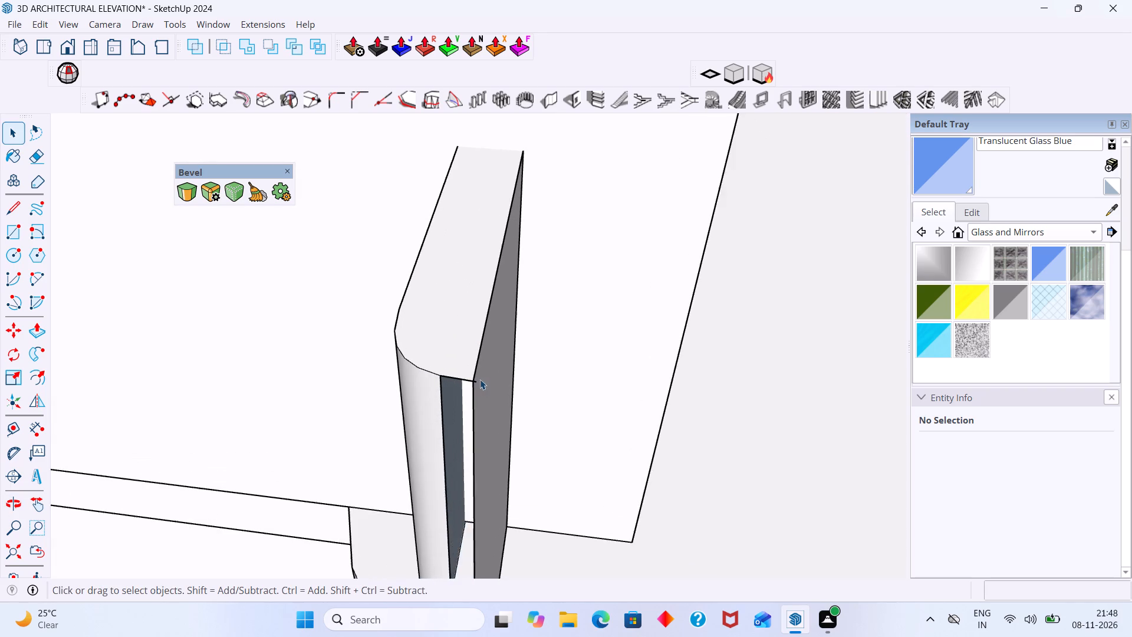
{"action": "scroll", "coordinate": [480, 379], "scroll_direction": "up", "scroll_amount": 7}
{"action": "left_click", "coordinate": [474, 381]}
{"action": "double_click", "coordinate": [475, 382]}
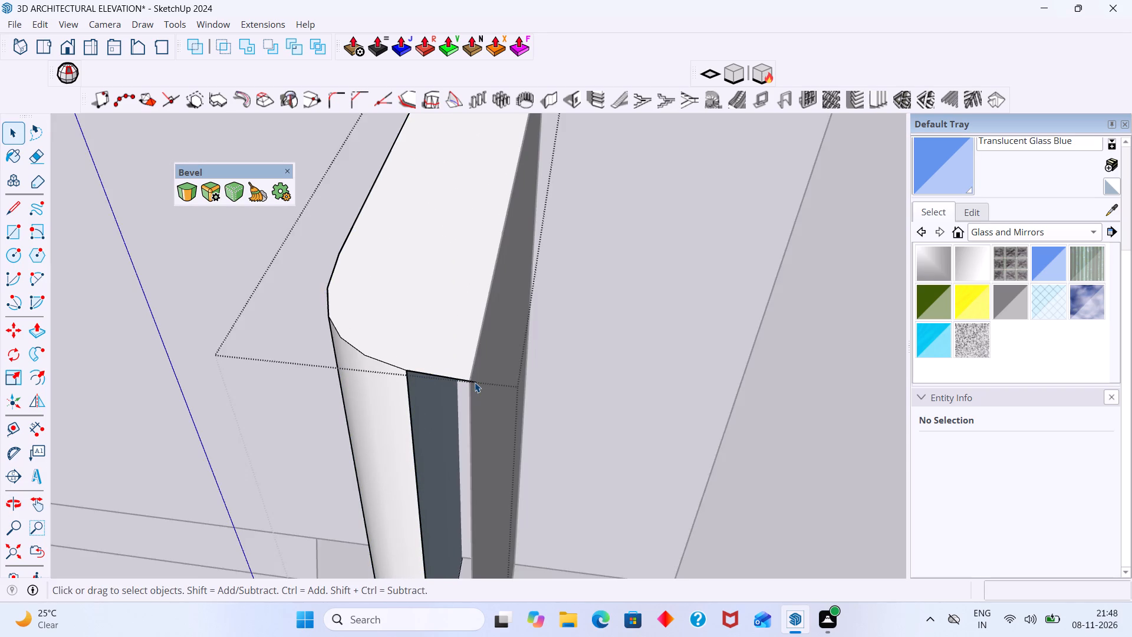
{"action": "scroll", "coordinate": [475, 382], "scroll_direction": "up", "scroll_amount": 2}
{"action": "left_click", "coordinate": [474, 382]}
{"action": "key", "text": "Delete"}
{"action": "scroll", "coordinate": [472, 388], "scroll_direction": "down", "scroll_amount": 5}
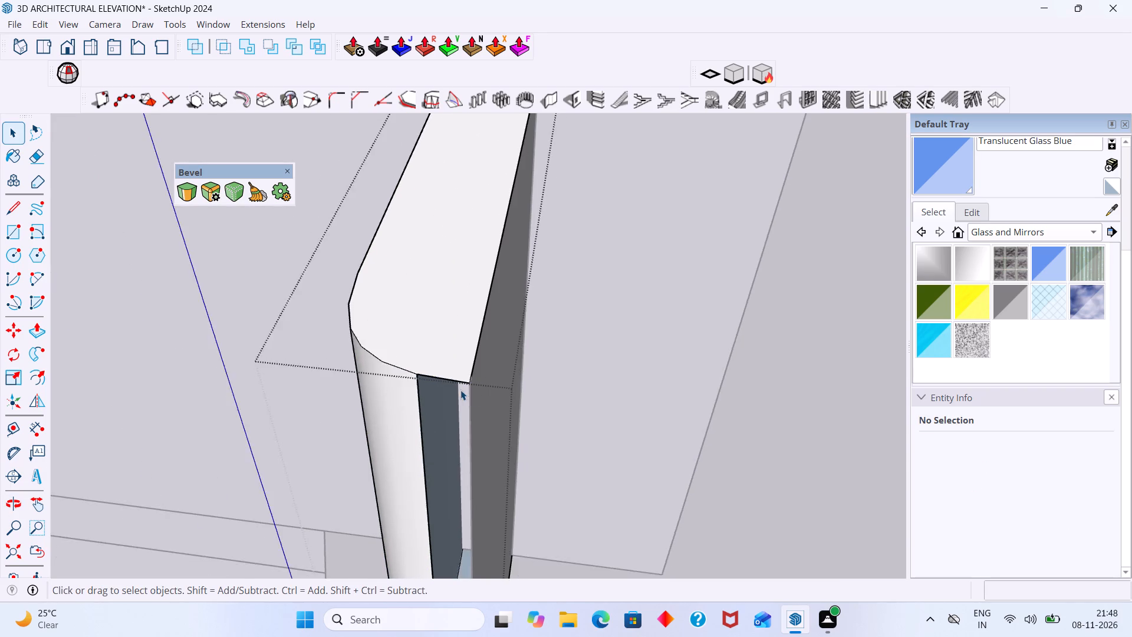
{"action": "scroll", "coordinate": [460, 390], "scroll_direction": "down", "scroll_amount": 3}
{"action": "left_click", "coordinate": [251, 408]}
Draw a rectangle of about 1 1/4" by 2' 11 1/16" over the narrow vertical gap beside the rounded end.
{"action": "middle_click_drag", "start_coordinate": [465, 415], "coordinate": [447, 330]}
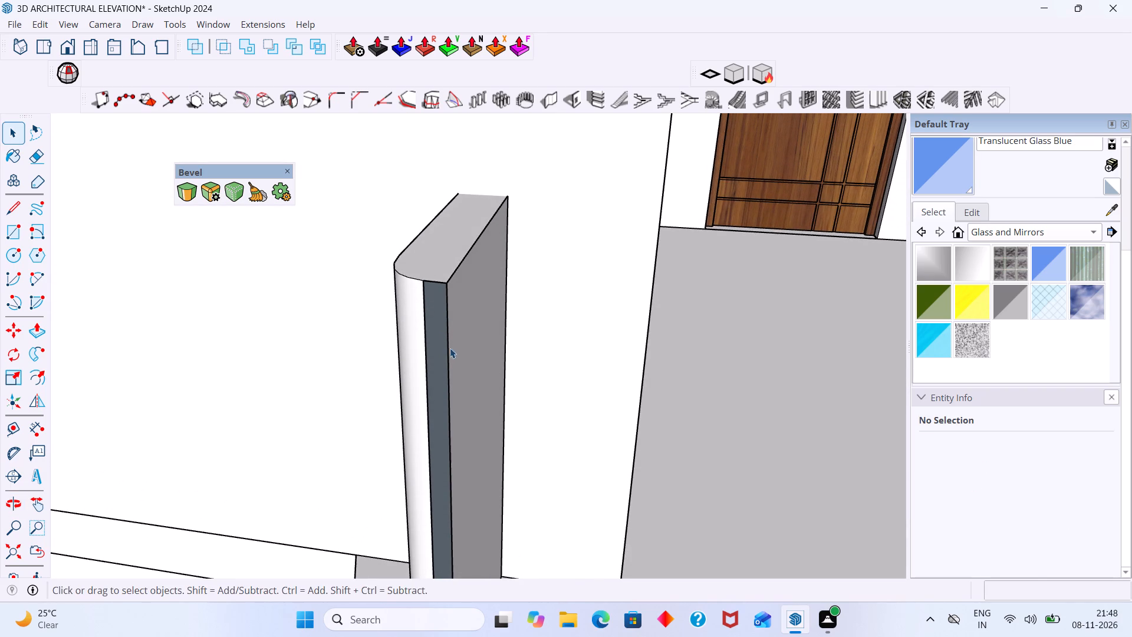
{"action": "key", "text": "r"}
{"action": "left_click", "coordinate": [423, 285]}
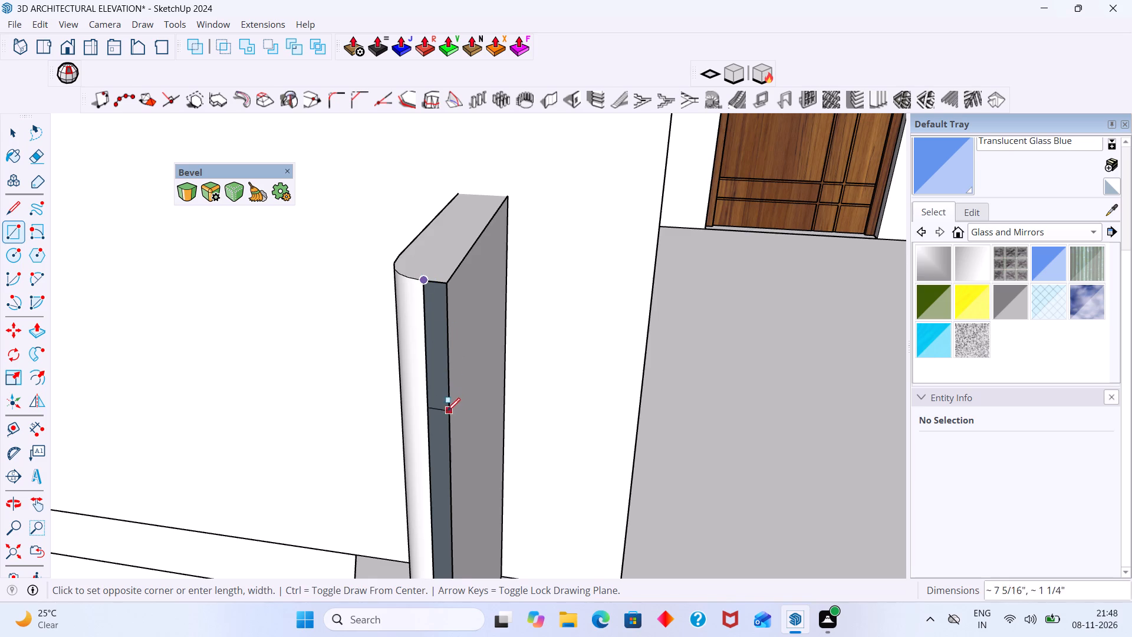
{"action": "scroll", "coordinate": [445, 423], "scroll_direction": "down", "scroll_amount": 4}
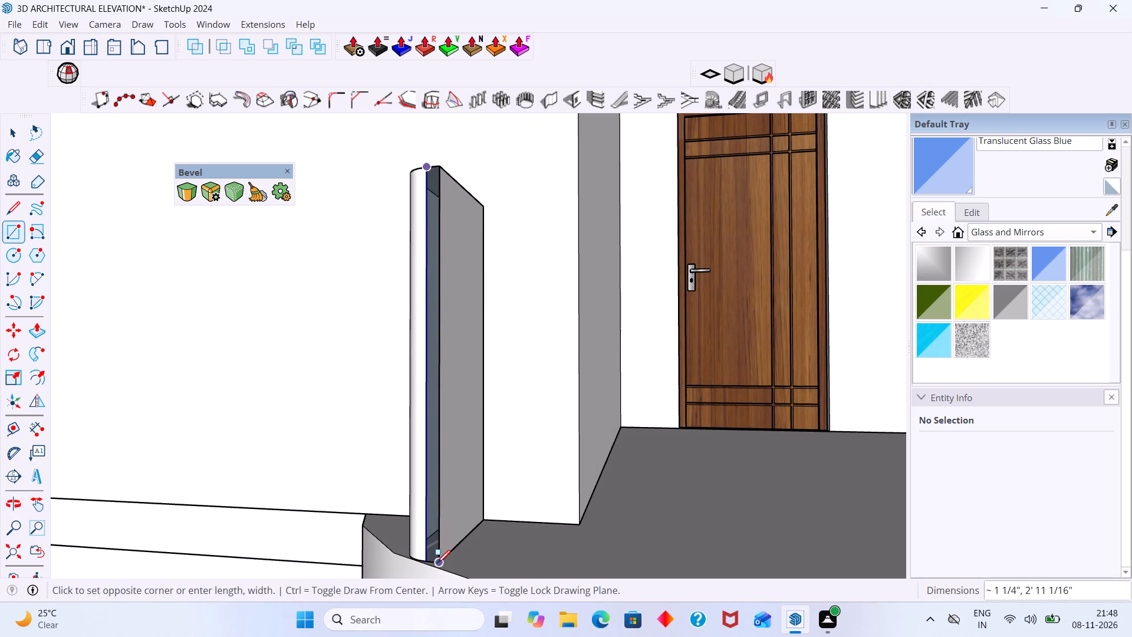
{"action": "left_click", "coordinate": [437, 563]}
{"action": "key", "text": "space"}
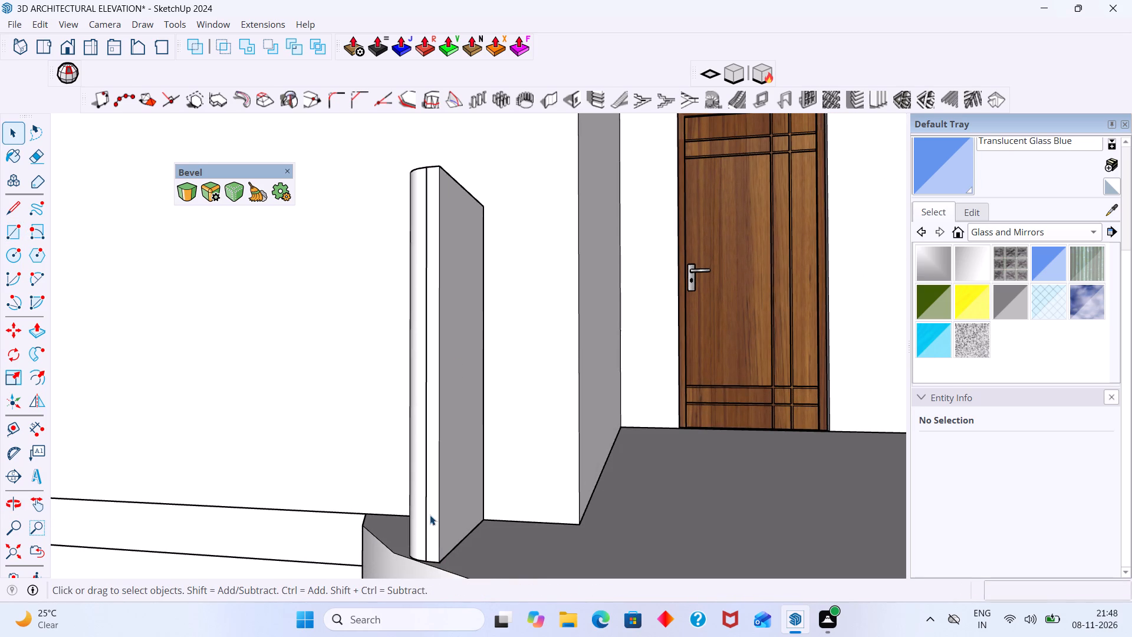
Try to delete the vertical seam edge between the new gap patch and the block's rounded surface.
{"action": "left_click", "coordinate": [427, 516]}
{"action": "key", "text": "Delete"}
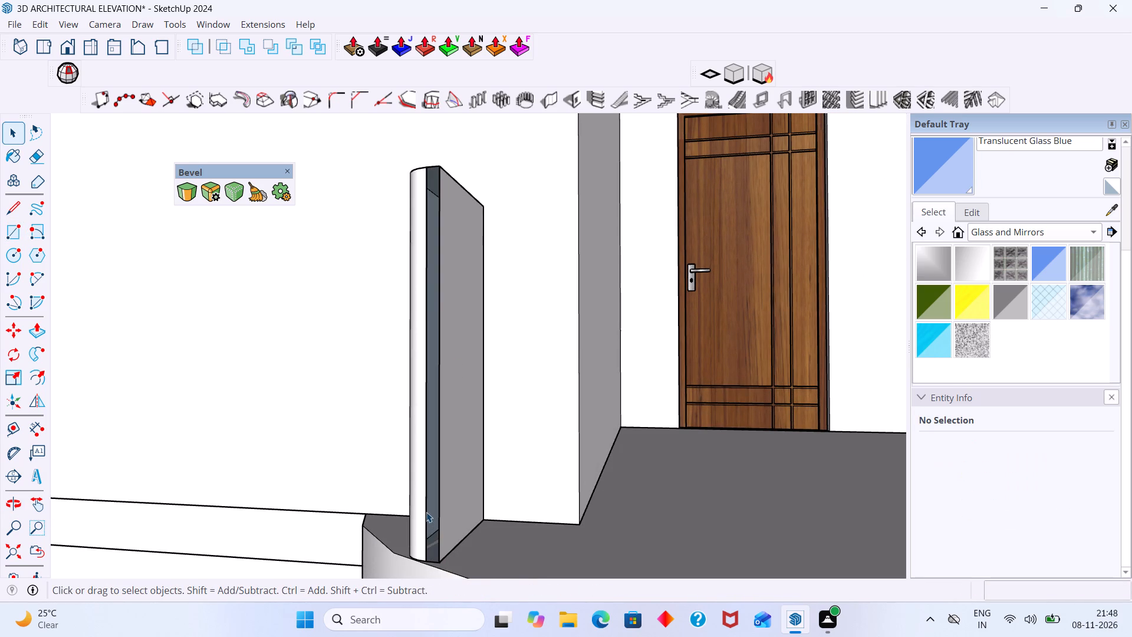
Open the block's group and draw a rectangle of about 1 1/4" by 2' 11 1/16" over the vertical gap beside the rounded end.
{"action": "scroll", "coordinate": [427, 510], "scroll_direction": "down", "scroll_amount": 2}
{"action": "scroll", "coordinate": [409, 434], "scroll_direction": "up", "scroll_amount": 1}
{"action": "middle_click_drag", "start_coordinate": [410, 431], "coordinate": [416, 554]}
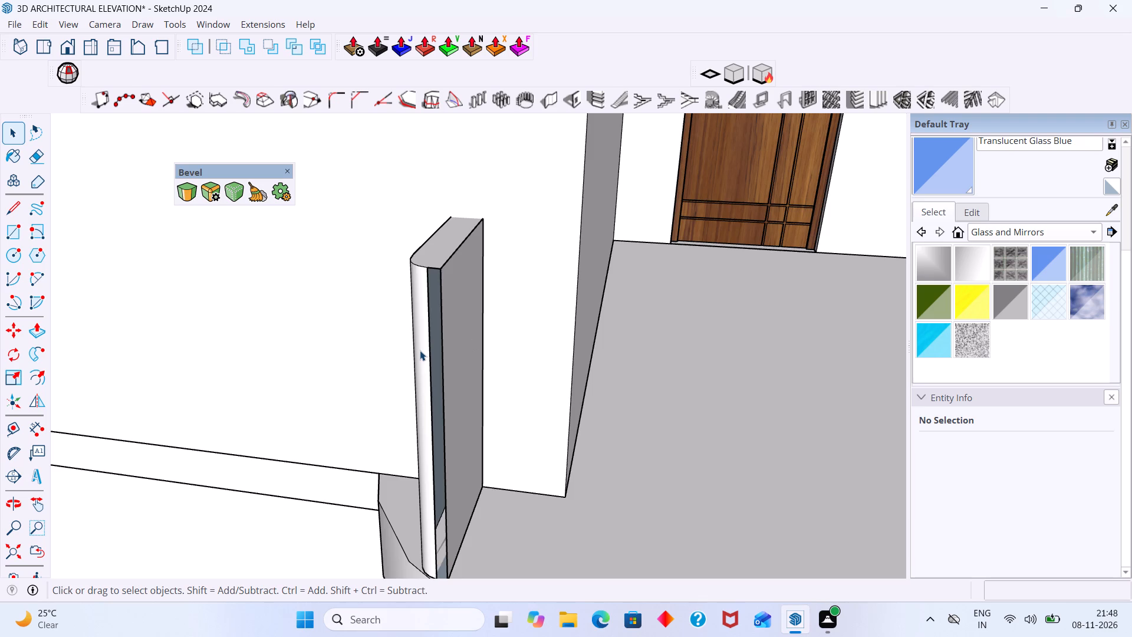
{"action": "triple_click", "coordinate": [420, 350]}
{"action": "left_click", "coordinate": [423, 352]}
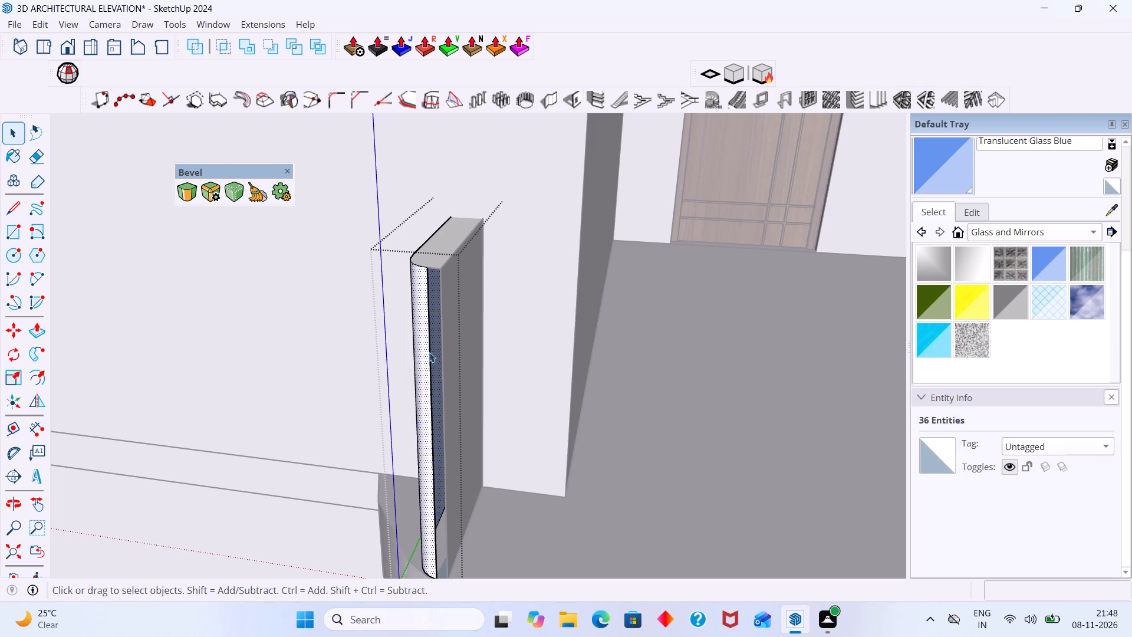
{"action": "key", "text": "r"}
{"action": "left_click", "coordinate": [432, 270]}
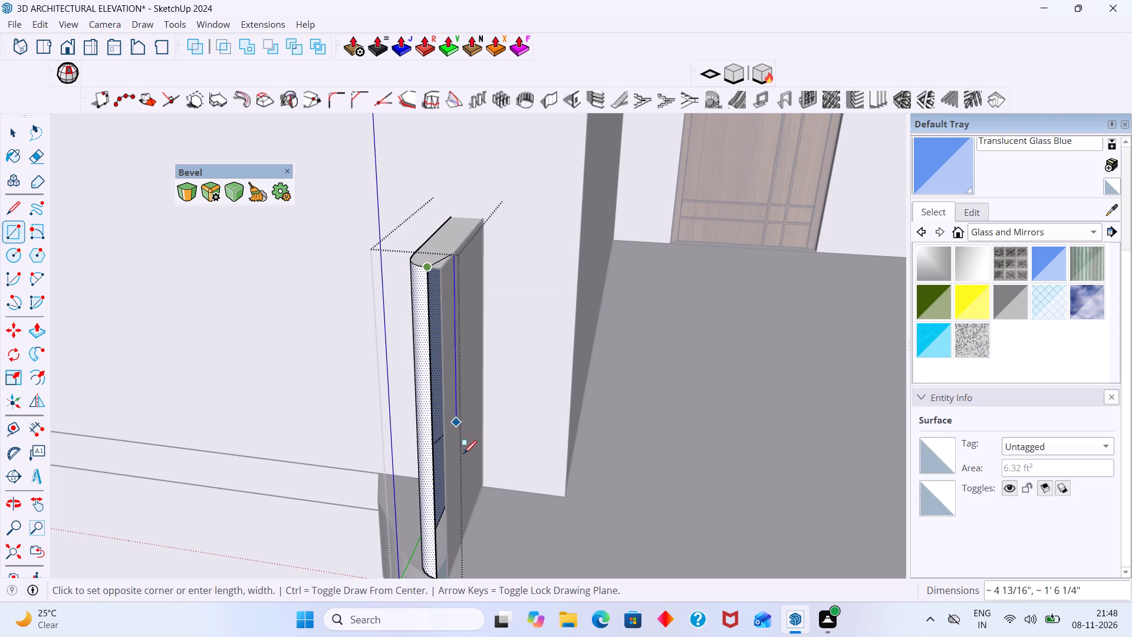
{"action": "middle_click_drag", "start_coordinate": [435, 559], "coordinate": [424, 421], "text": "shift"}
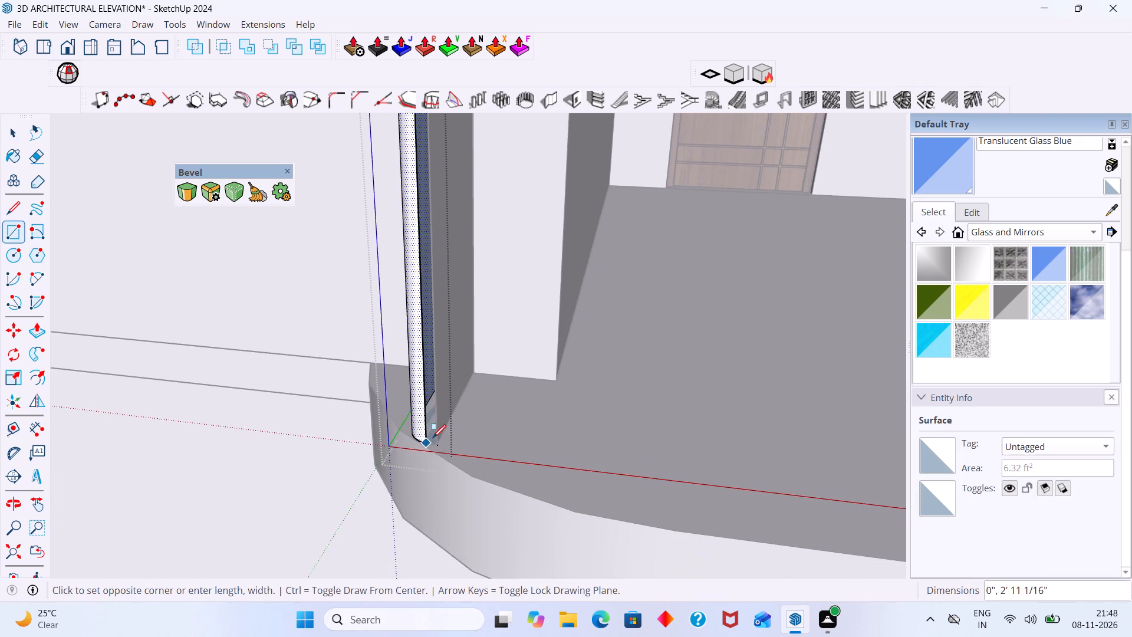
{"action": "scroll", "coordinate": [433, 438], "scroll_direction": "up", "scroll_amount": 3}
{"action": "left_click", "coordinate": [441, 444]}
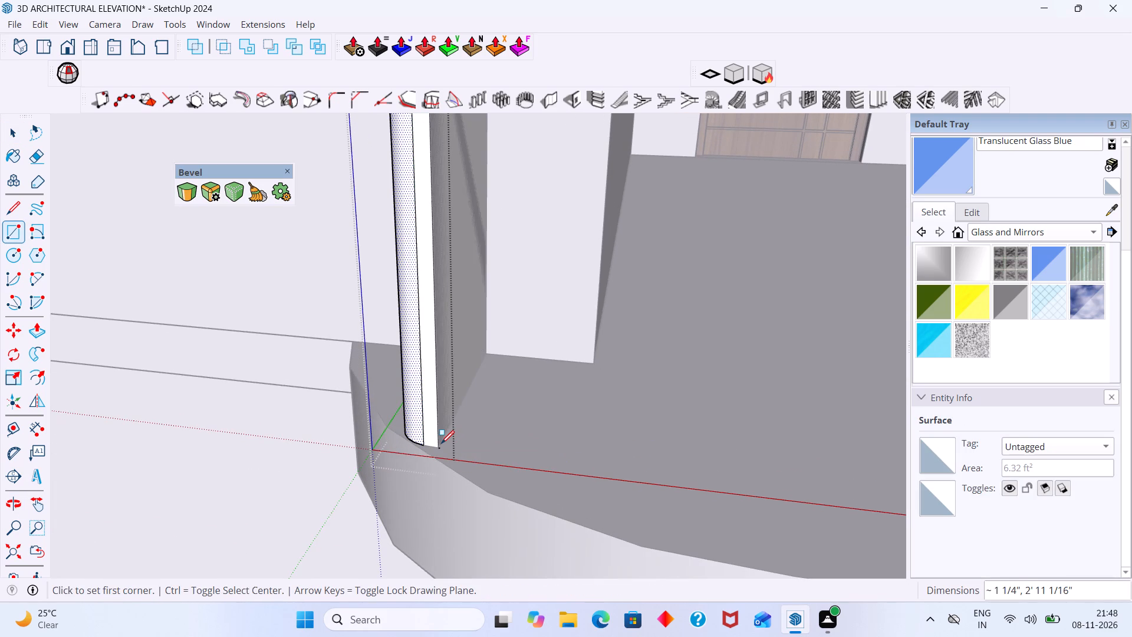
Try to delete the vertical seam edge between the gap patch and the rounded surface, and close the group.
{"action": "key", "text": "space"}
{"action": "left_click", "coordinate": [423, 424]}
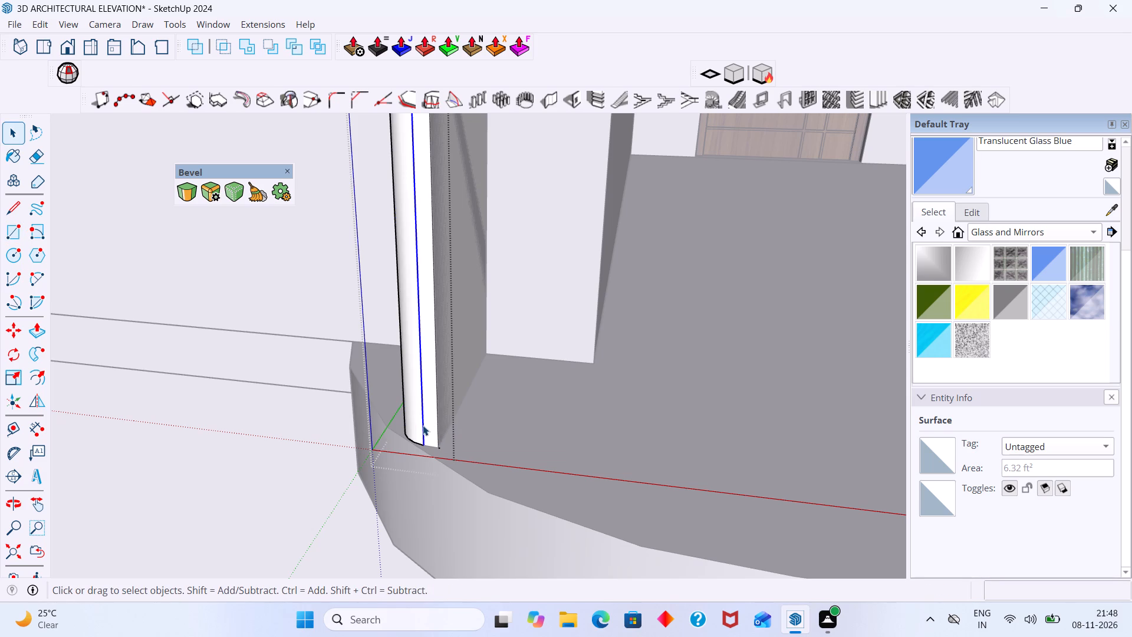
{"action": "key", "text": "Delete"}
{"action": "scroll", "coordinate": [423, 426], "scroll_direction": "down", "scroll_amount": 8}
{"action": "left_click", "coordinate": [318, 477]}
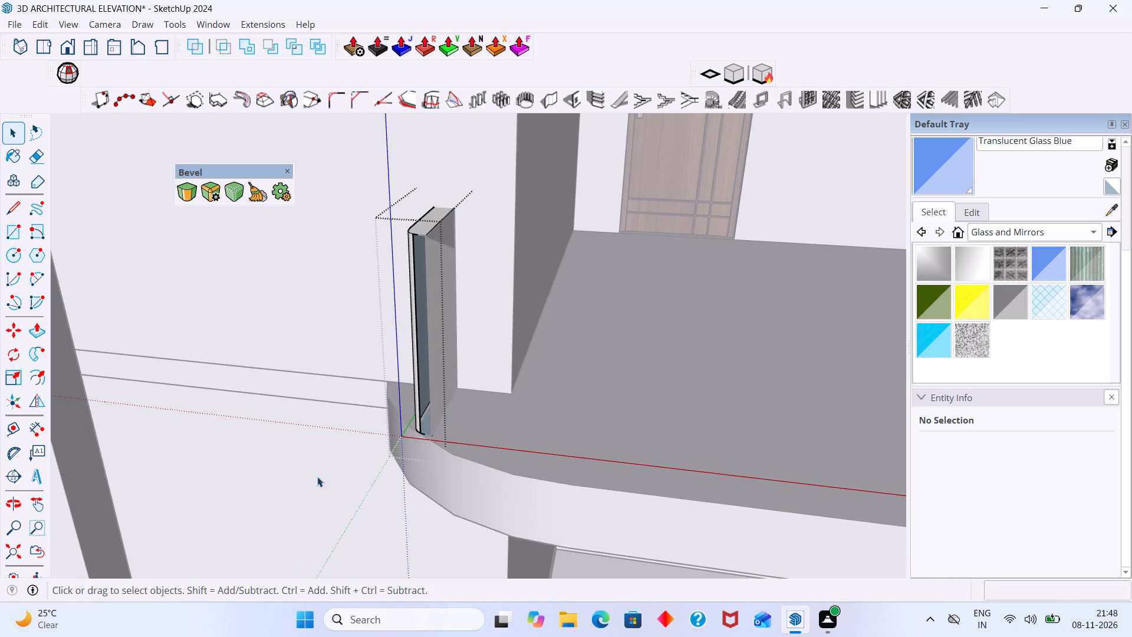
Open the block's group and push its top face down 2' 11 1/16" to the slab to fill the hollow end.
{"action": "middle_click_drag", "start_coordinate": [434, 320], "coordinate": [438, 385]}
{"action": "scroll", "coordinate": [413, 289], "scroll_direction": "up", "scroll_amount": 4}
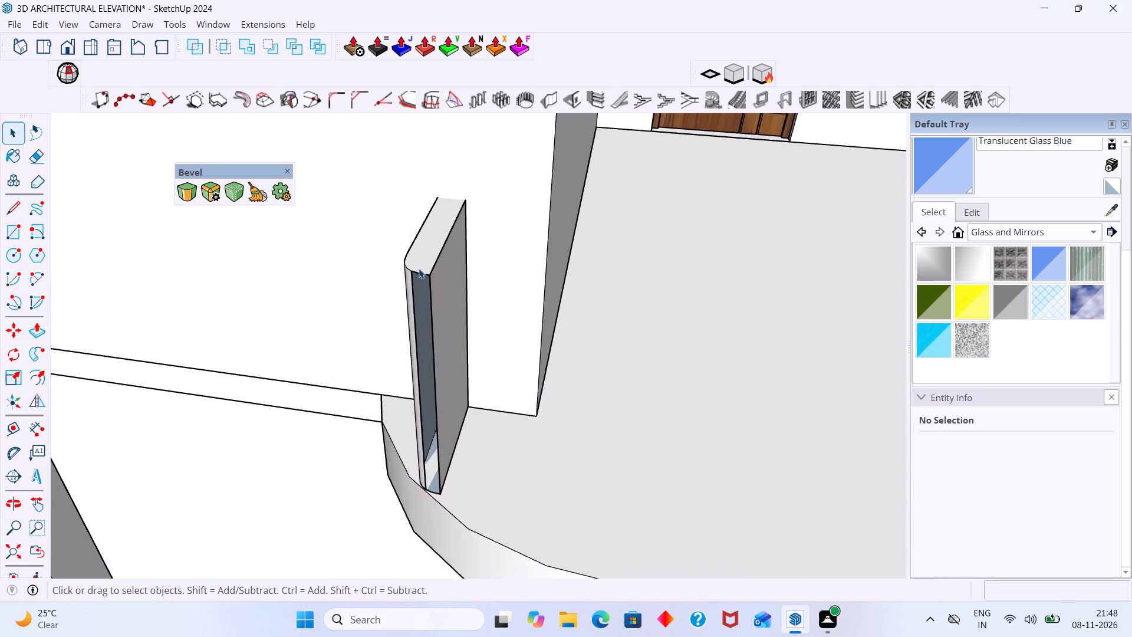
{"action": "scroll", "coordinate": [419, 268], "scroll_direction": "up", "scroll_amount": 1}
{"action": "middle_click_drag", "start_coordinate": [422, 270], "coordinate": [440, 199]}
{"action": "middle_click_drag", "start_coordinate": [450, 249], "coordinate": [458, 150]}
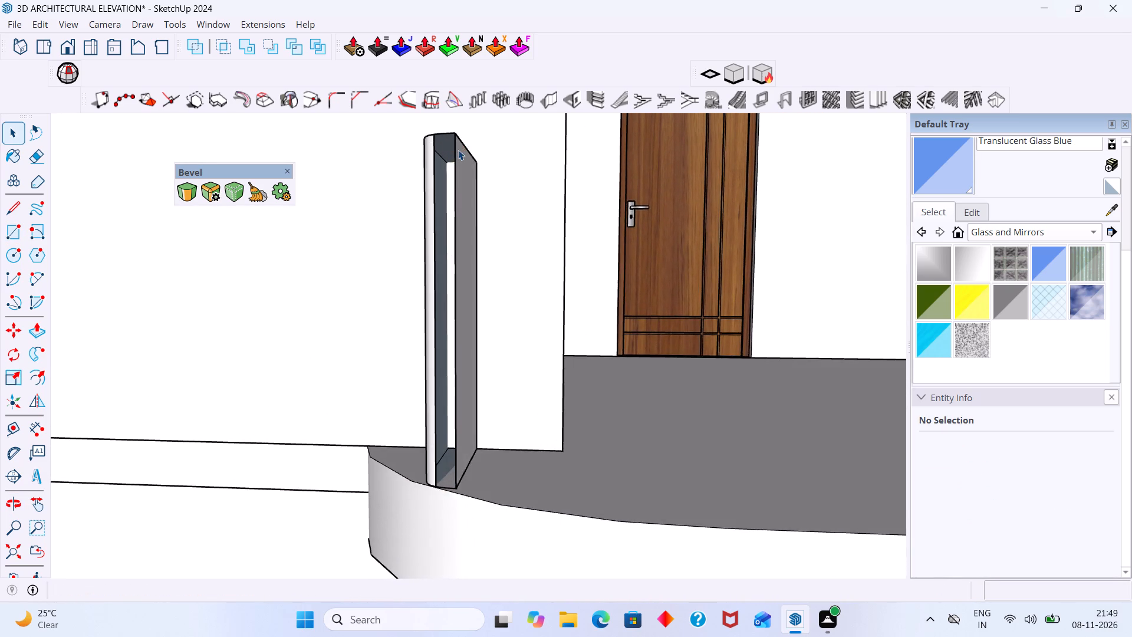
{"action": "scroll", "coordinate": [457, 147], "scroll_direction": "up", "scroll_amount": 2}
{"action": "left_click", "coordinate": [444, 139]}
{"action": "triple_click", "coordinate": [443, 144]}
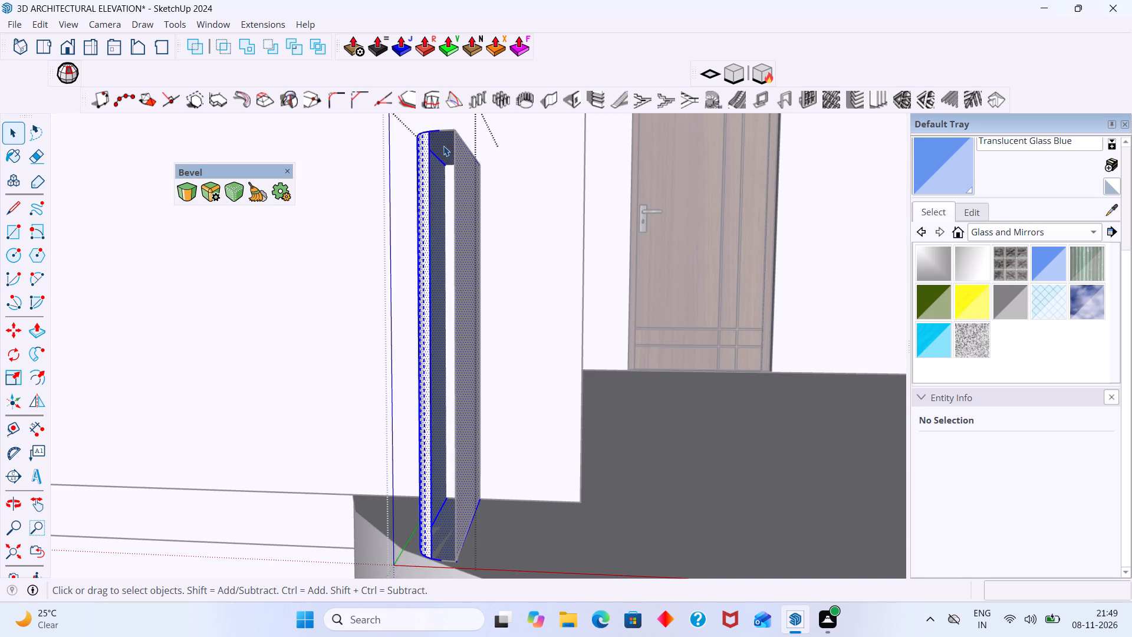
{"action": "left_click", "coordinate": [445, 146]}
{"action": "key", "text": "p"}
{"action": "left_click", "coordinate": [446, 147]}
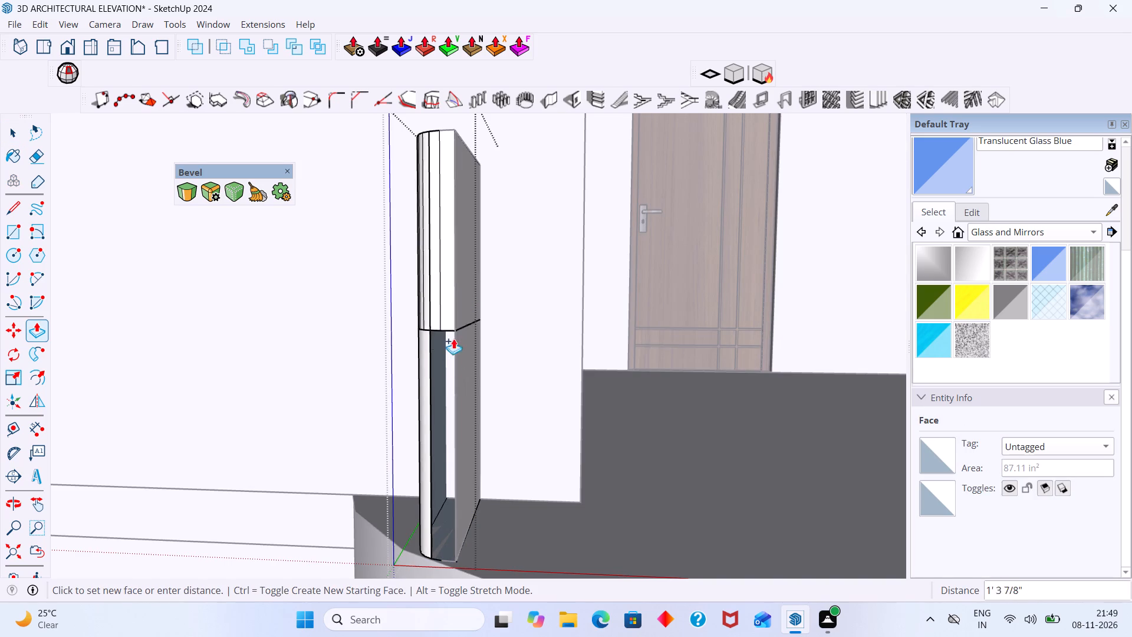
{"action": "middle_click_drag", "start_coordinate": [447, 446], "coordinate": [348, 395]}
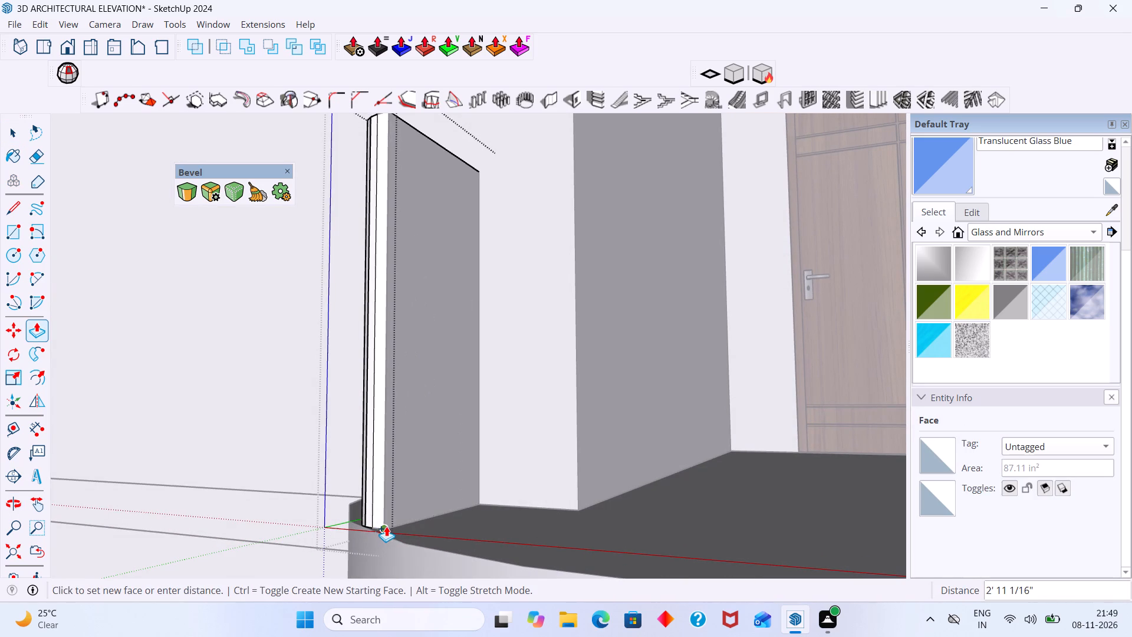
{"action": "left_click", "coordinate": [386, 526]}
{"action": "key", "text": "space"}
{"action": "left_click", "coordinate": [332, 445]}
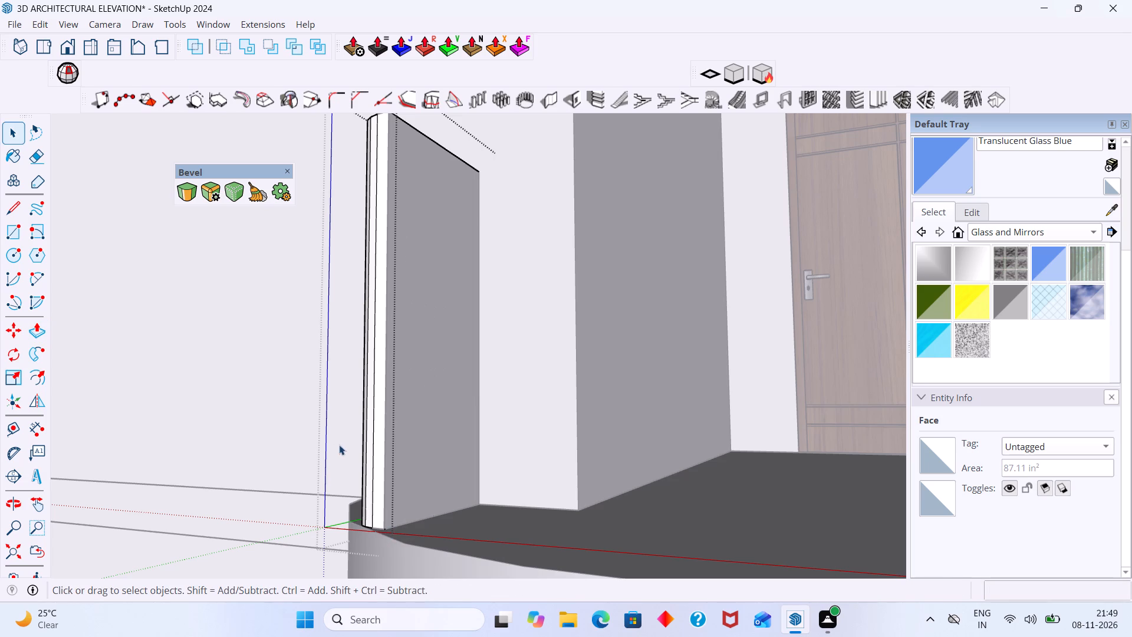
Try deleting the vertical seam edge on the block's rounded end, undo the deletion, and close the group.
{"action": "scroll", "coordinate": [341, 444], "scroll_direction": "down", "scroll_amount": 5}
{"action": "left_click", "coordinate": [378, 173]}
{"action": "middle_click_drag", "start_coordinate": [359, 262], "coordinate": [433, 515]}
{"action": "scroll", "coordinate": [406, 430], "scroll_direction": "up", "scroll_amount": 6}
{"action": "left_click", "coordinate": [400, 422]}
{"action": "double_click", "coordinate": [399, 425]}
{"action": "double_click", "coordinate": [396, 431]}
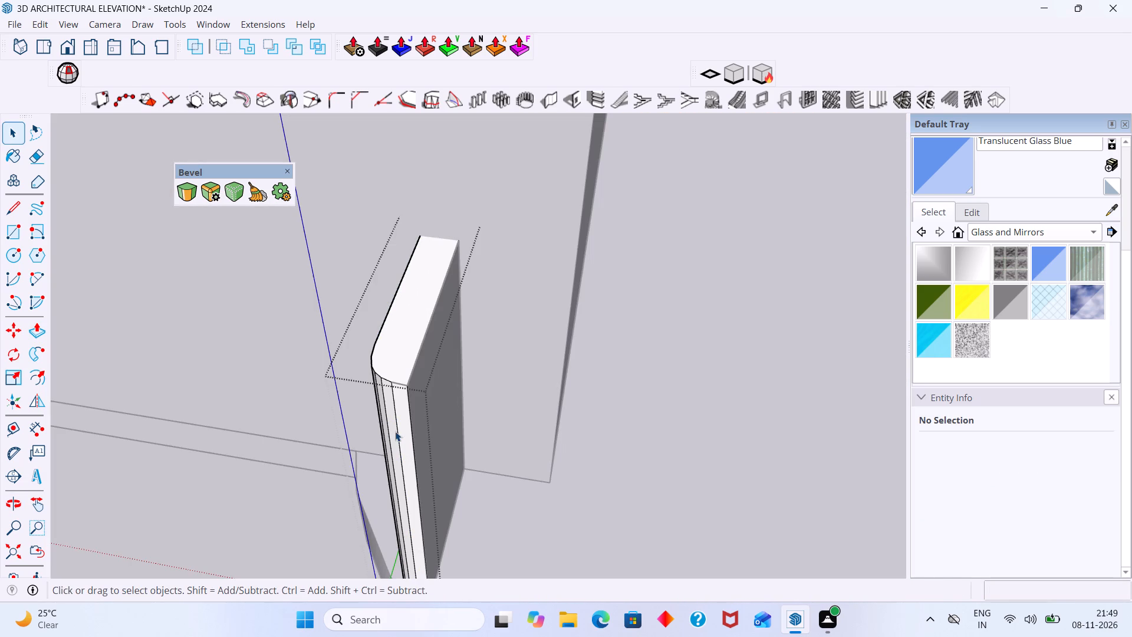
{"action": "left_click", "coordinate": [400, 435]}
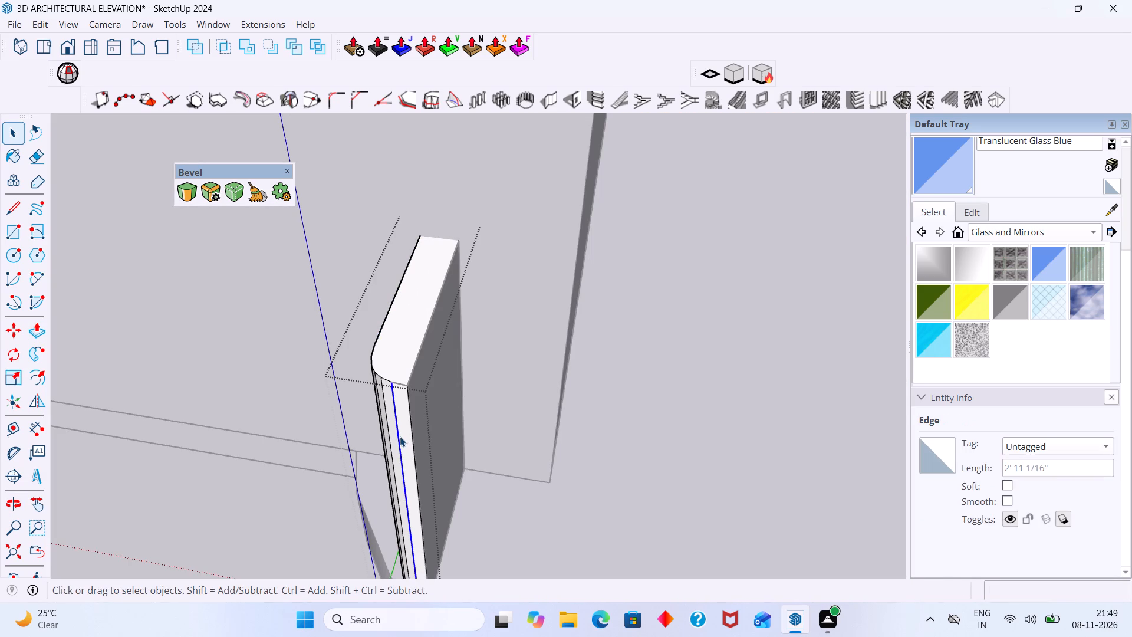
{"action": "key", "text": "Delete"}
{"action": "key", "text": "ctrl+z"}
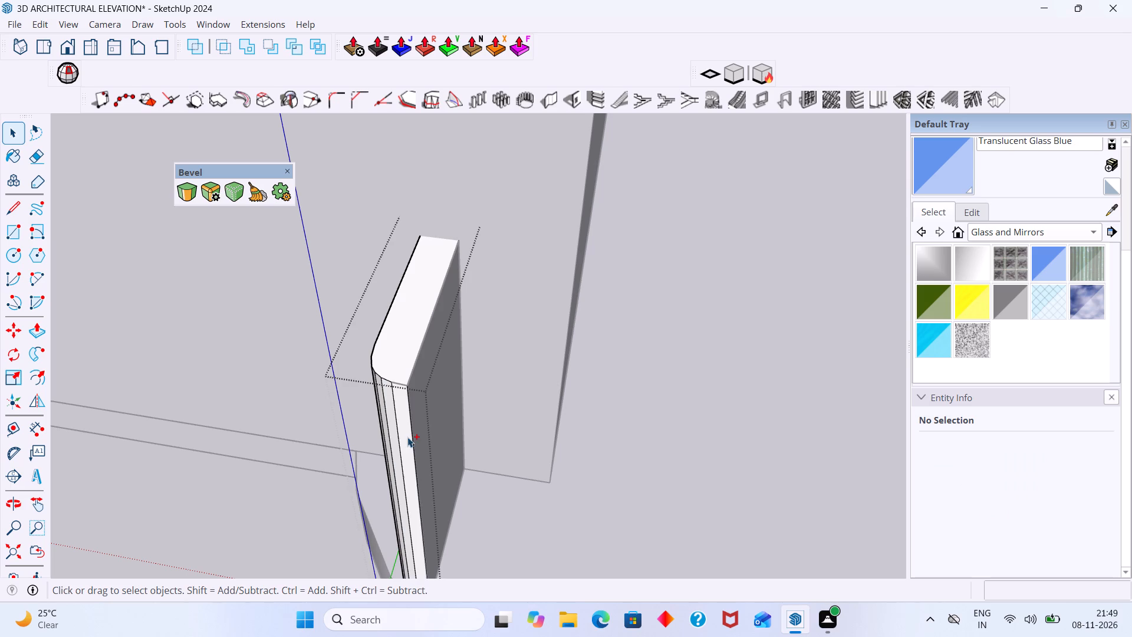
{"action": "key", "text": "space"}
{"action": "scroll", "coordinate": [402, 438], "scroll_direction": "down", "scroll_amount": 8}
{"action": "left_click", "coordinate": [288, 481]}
Examine the vertical edge lines on the block's rounded end and how the block sits on the curved slab.
{"action": "scroll", "coordinate": [331, 454], "scroll_direction": "down", "scroll_amount": 3}
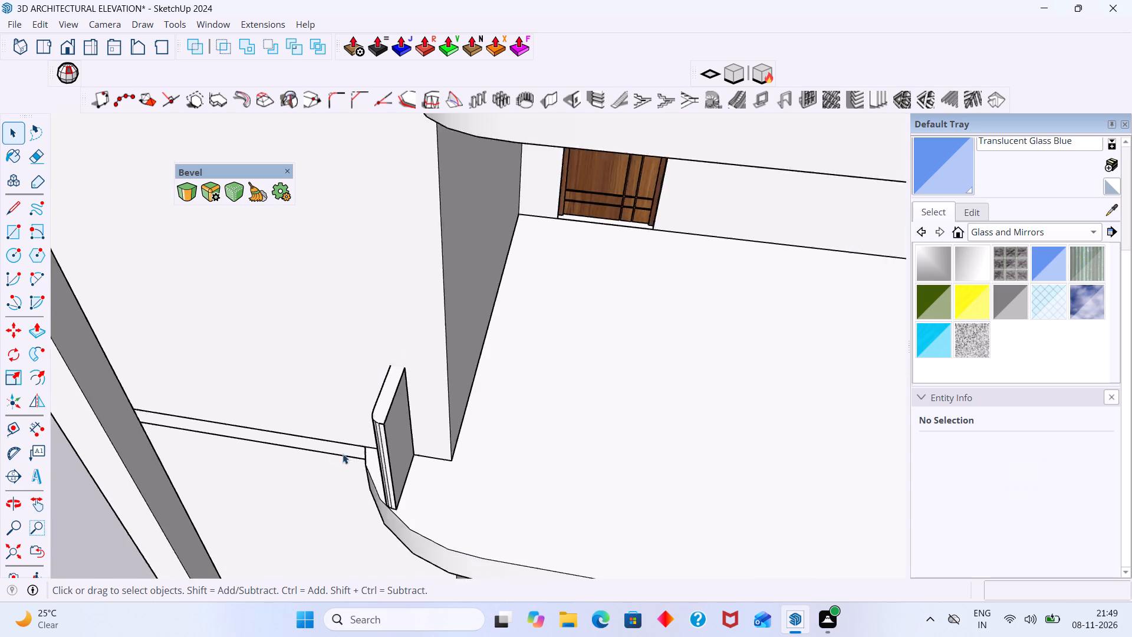
{"action": "scroll", "coordinate": [343, 454], "scroll_direction": "down", "scroll_amount": 5}
{"action": "scroll", "coordinate": [375, 431], "scroll_direction": "up", "scroll_amount": 11}
{"action": "middle_click_drag", "start_coordinate": [361, 426], "coordinate": [601, 332]}
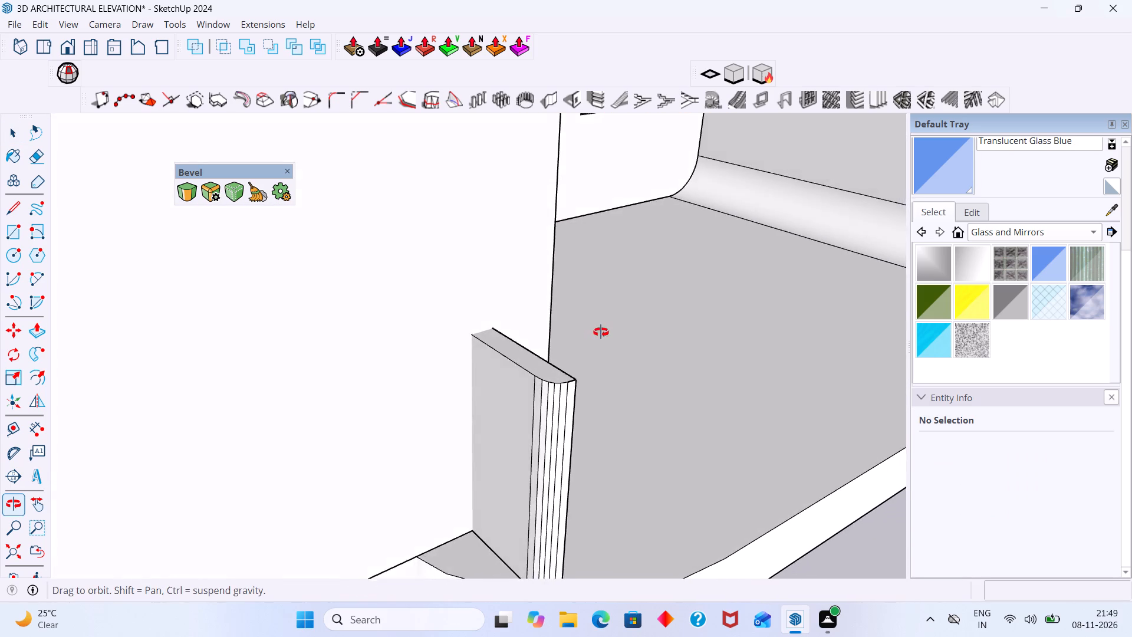
{"action": "middle_click_drag", "start_coordinate": [601, 332], "coordinate": [465, 364]}
{"action": "scroll", "coordinate": [420, 426], "scroll_direction": "up", "scroll_amount": 2}
{"action": "middle_click_drag", "start_coordinate": [437, 422], "coordinate": [558, 390]}
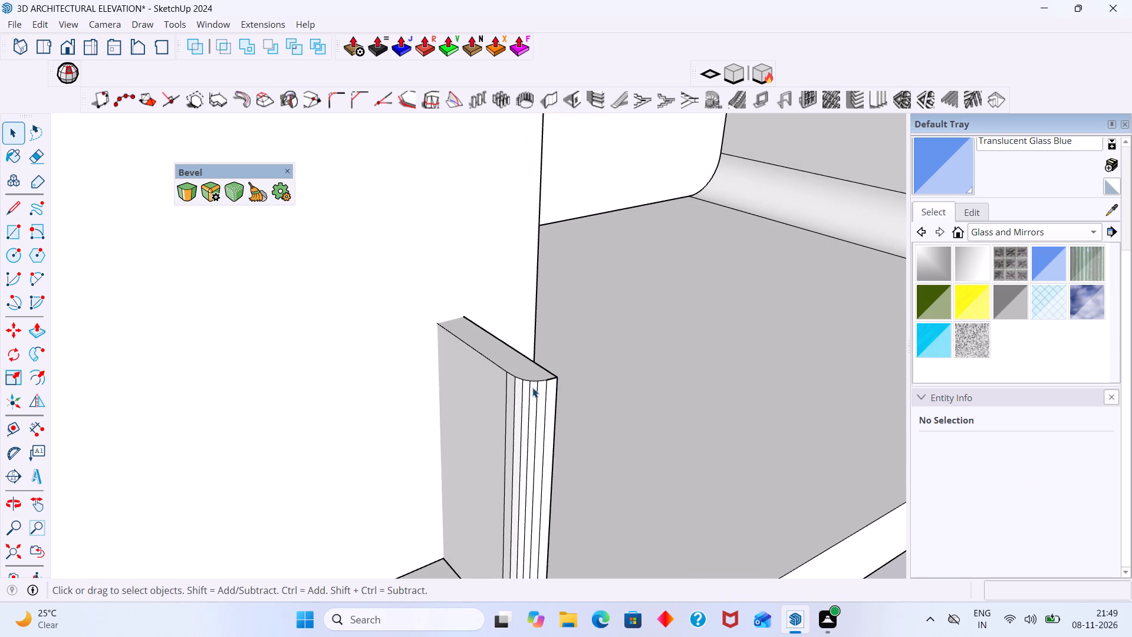
{"action": "scroll", "coordinate": [512, 382], "scroll_direction": "up", "scroll_amount": 5}
{"action": "left_click", "coordinate": [516, 379]}
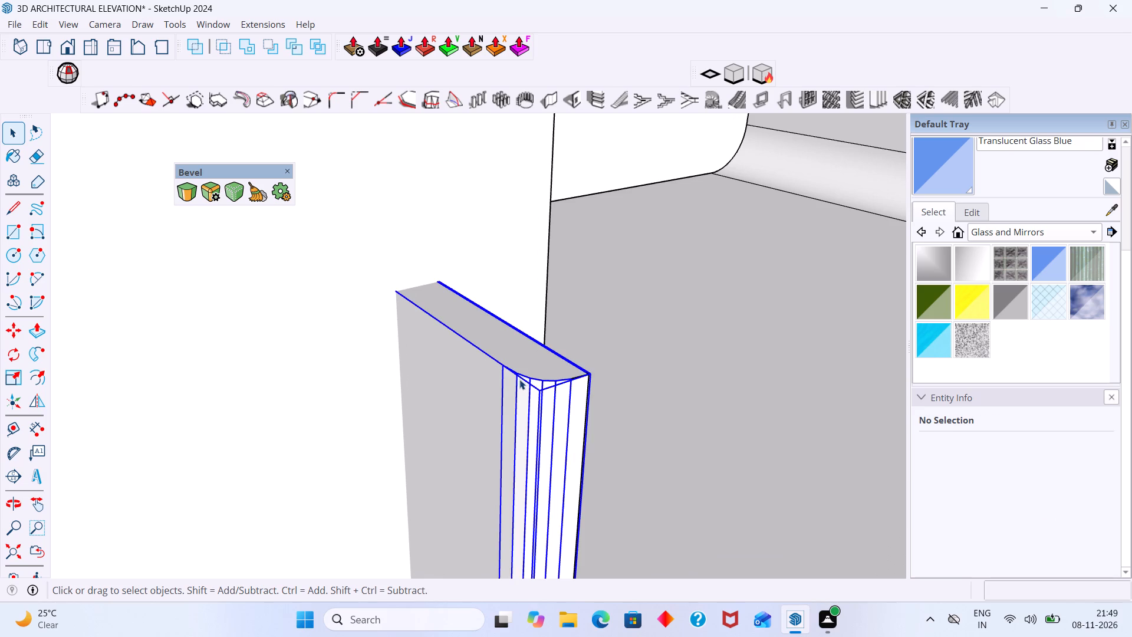
{"action": "scroll", "coordinate": [561, 362], "scroll_direction": "down", "scroll_amount": 15}
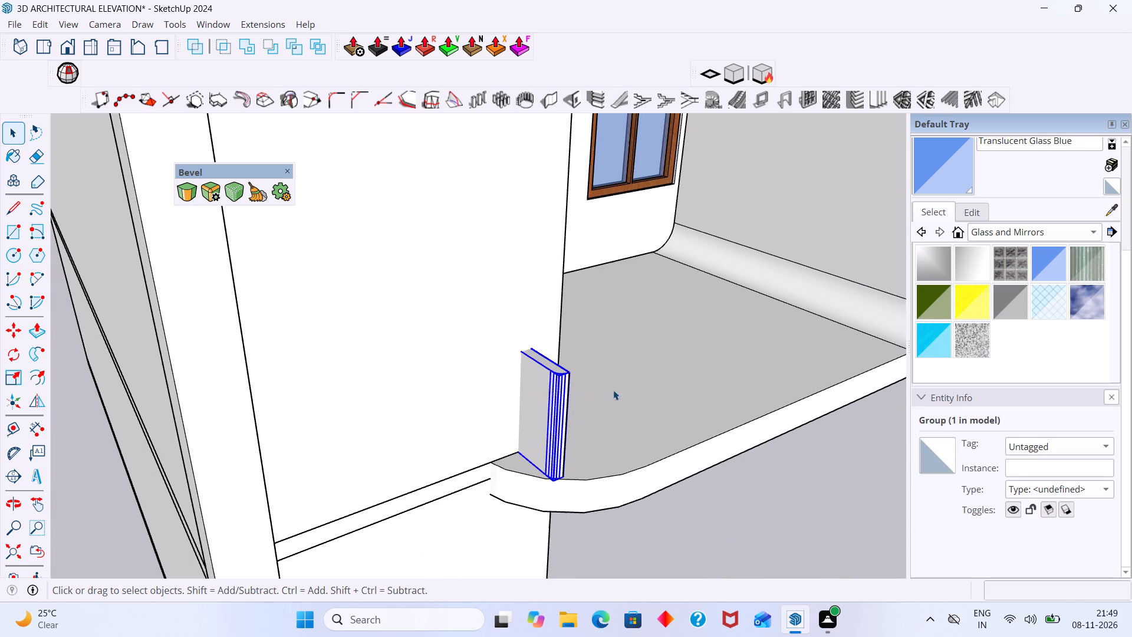
{"action": "left_click", "coordinate": [791, 490]}
{"action": "scroll", "coordinate": [545, 364], "scroll_direction": "up", "scroll_amount": 1}
{"action": "middle_click_drag", "start_coordinate": [545, 363], "coordinate": [505, 434]}
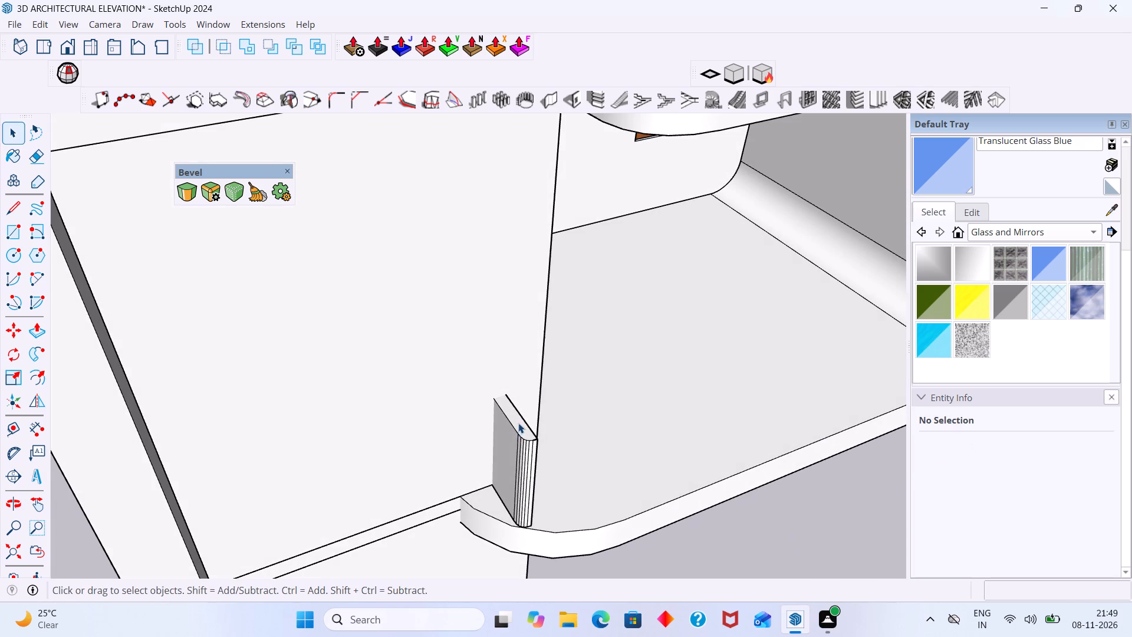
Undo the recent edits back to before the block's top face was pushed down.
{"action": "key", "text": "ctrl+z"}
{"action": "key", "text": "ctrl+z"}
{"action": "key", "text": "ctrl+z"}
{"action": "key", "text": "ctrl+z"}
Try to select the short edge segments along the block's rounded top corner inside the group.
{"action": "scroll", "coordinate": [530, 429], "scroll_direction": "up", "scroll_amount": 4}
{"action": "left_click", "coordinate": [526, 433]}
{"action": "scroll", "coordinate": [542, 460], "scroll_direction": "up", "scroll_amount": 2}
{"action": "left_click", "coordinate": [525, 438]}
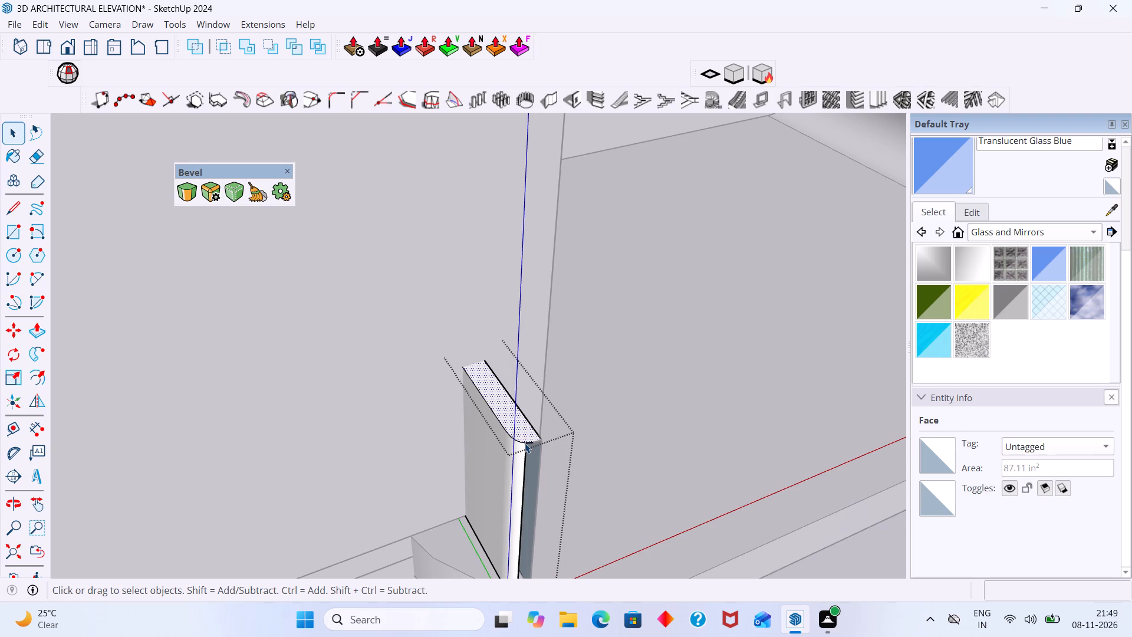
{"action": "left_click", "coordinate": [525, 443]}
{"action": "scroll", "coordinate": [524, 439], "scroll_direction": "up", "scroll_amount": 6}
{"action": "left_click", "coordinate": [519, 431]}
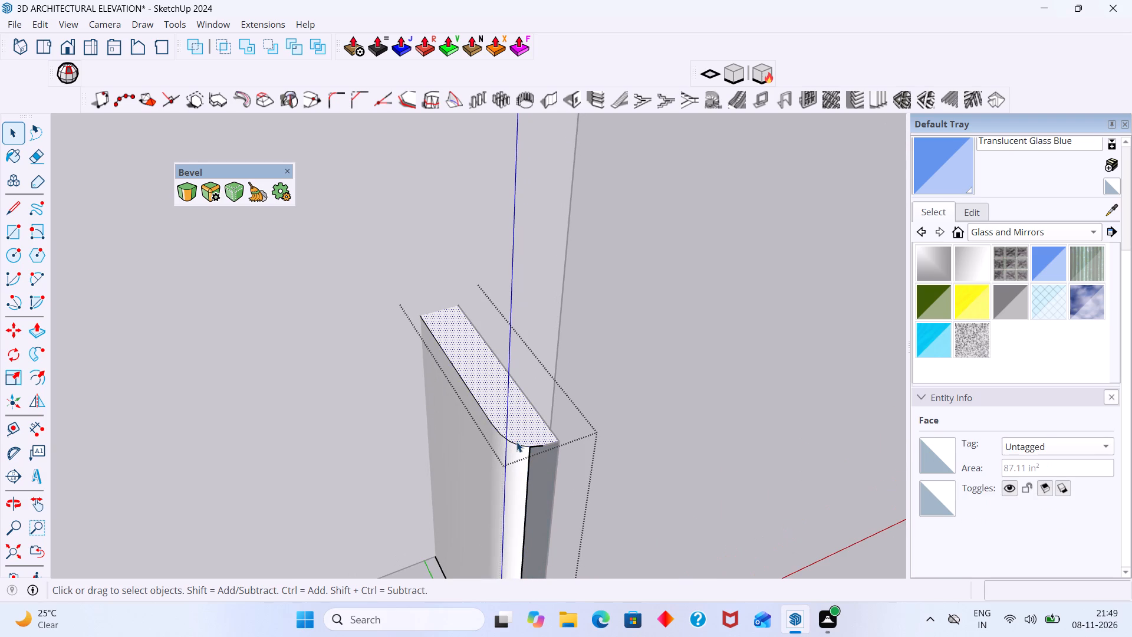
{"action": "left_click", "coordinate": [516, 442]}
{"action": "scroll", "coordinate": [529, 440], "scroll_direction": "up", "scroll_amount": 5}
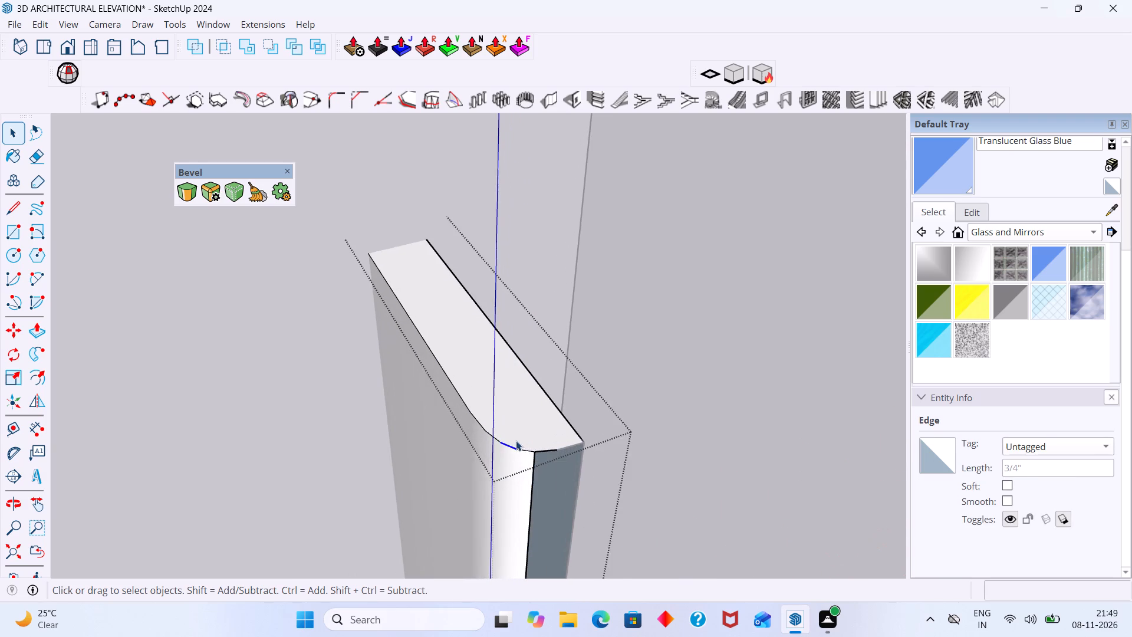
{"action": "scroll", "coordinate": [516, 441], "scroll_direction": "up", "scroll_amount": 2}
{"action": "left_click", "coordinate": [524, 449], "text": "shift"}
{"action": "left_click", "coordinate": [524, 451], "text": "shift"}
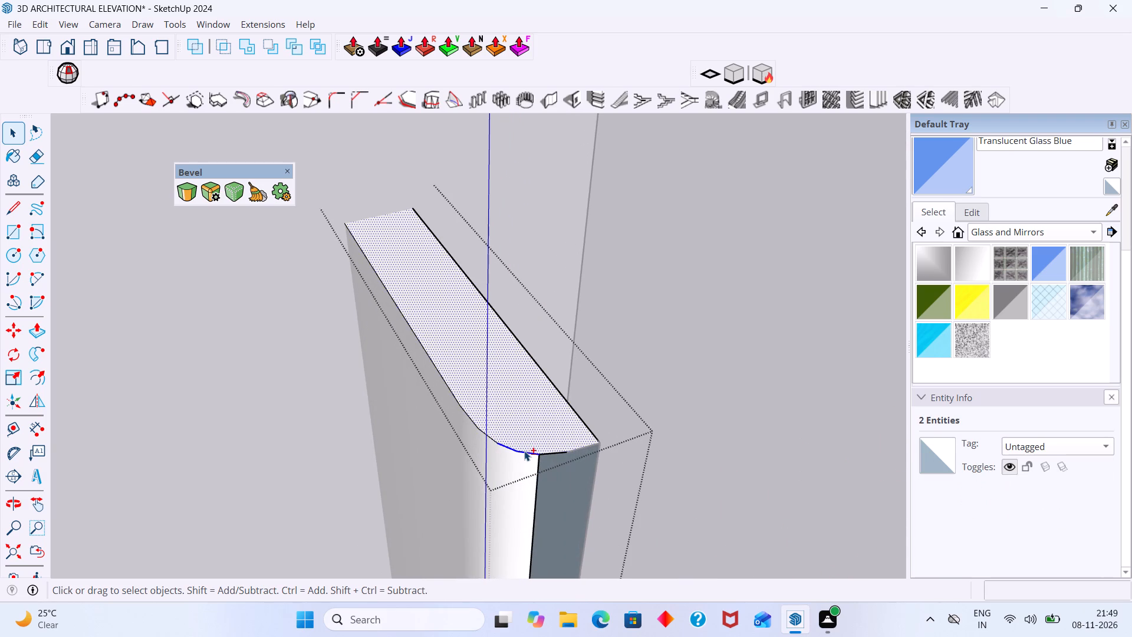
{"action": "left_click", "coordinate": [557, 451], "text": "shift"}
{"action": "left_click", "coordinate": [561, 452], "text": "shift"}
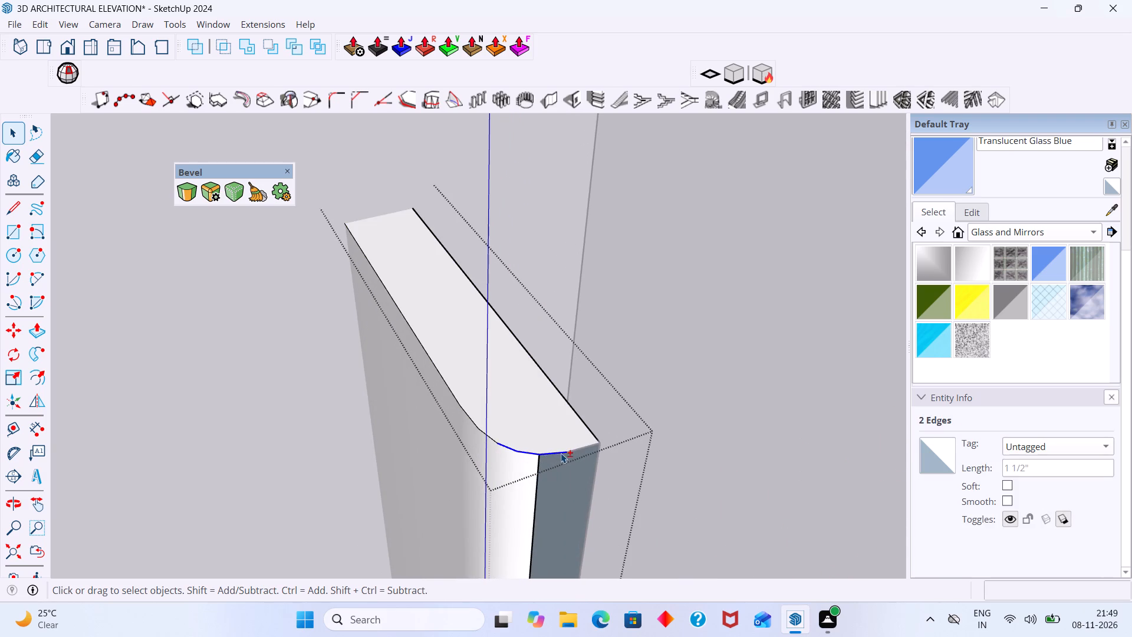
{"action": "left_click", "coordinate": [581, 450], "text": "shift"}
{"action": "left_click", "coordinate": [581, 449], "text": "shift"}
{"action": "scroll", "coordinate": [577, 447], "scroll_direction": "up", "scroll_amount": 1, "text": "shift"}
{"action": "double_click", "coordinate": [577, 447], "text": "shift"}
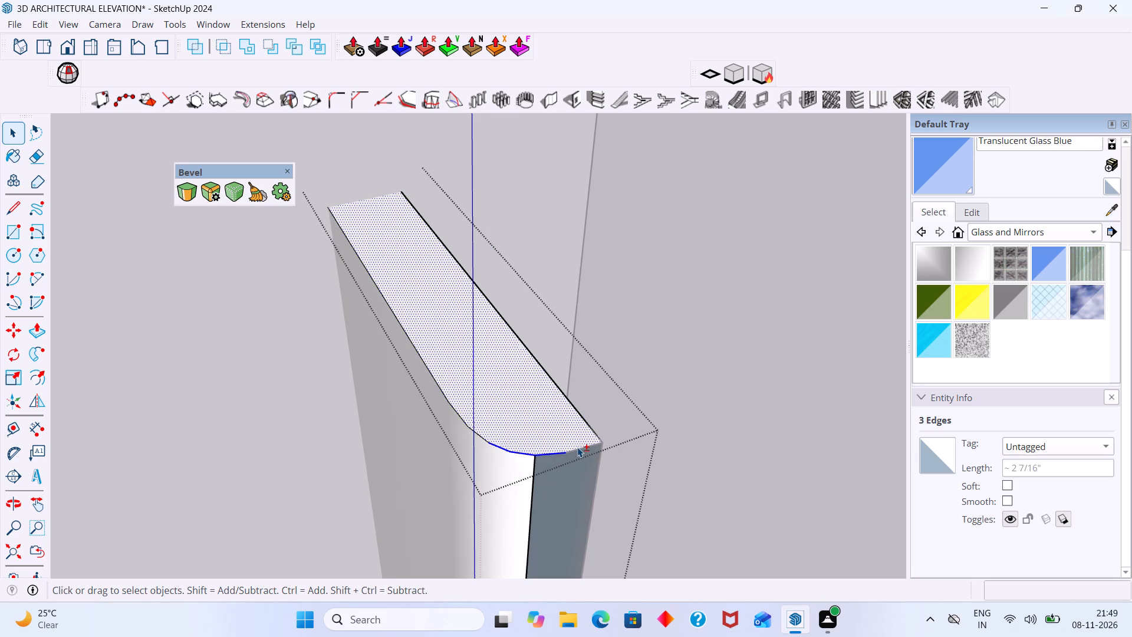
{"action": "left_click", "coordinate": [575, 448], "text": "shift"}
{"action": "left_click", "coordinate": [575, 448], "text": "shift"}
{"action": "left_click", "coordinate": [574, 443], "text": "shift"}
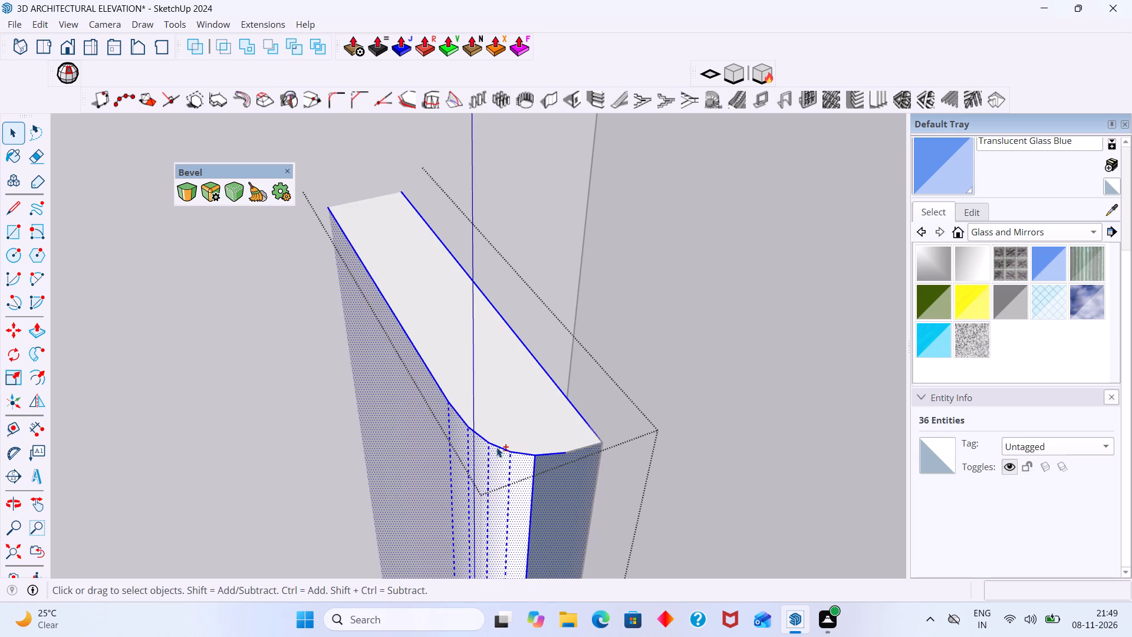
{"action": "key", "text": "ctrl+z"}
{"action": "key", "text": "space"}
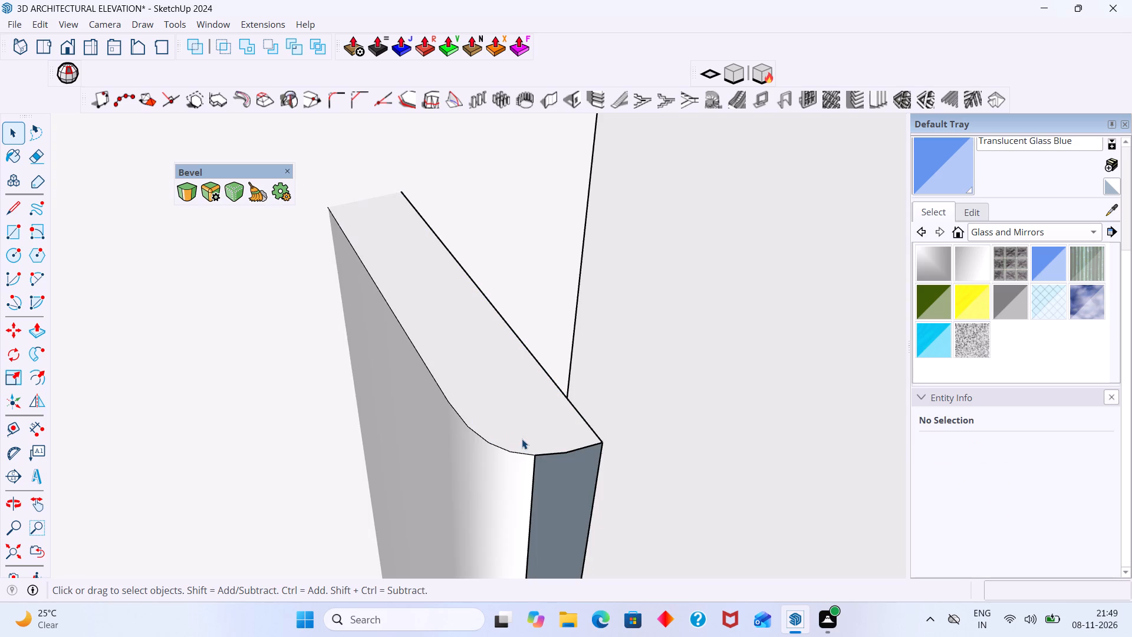
Select the whole block group at the balcony corner and open its entity info.
{"action": "scroll", "coordinate": [522, 439], "scroll_direction": "down", "scroll_amount": 4}
{"action": "scroll", "coordinate": [496, 447], "scroll_direction": "up", "scroll_amount": 6}
{"action": "left_click", "coordinate": [498, 429]}
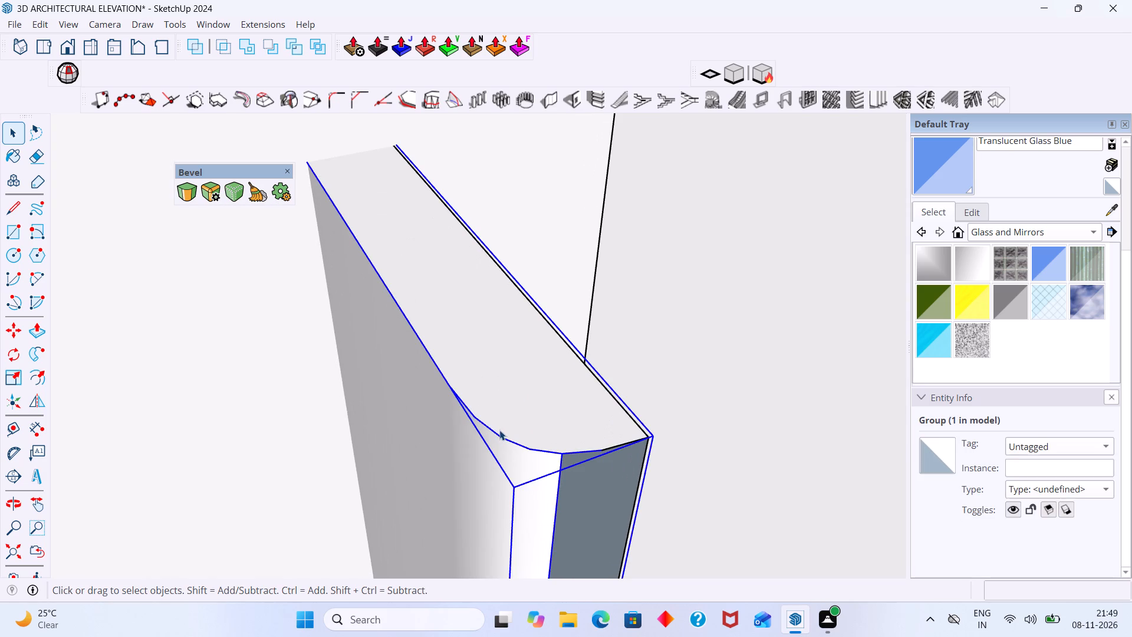
{"action": "right_click", "coordinate": [503, 429]}
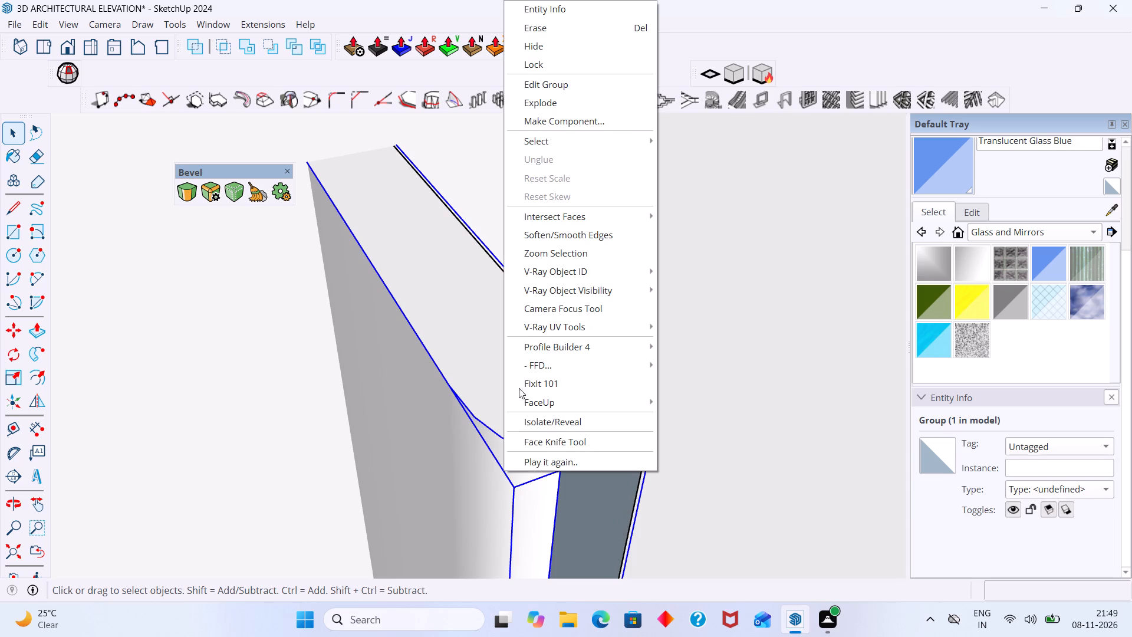
{"action": "left_click", "coordinate": [550, 15]}
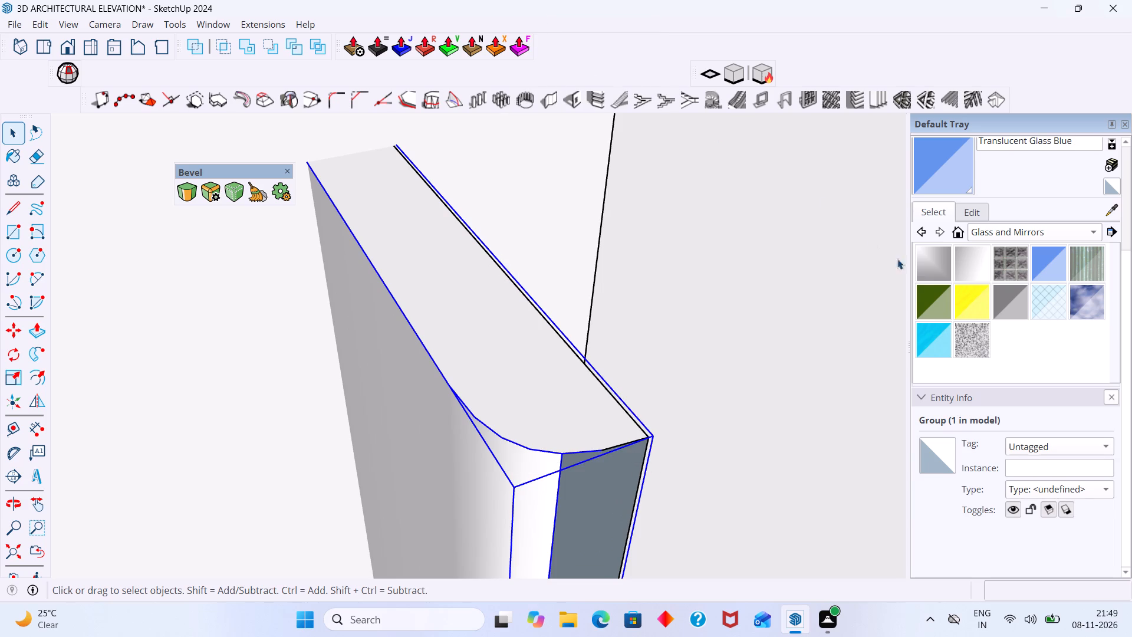
{"action": "left_click", "coordinate": [535, 451]}
{"action": "left_click", "coordinate": [534, 449]}
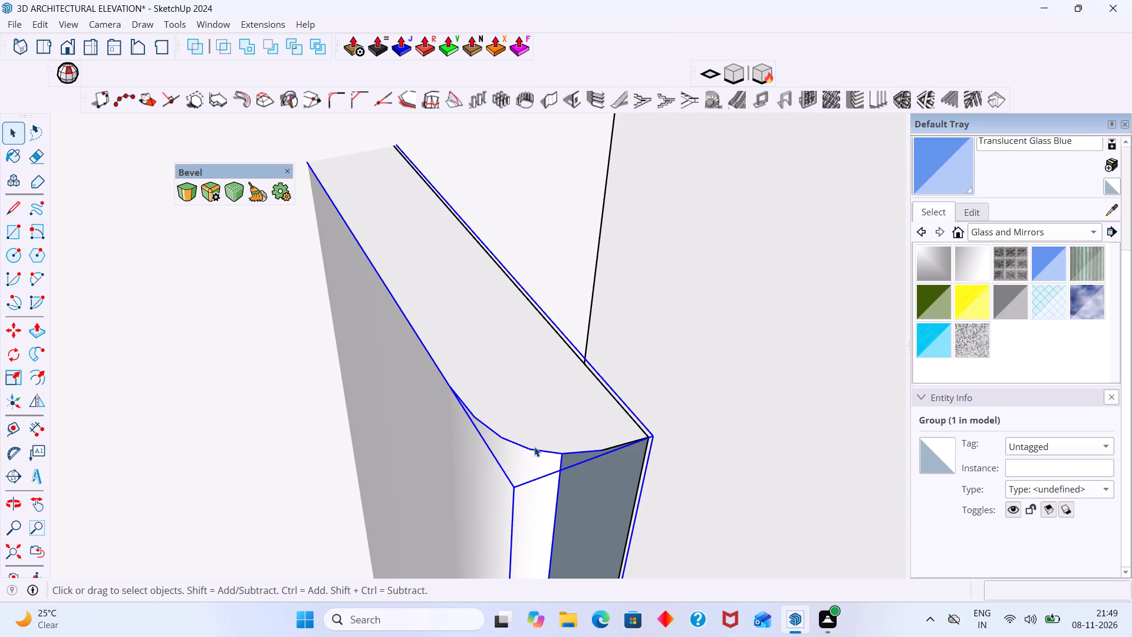
{"action": "left_click", "coordinate": [534, 446]}
{"action": "scroll", "coordinate": [532, 414], "scroll_direction": "down", "scroll_amount": 20}
{"action": "scroll", "coordinate": [532, 414], "scroll_direction": "down", "scroll_amount": 5}
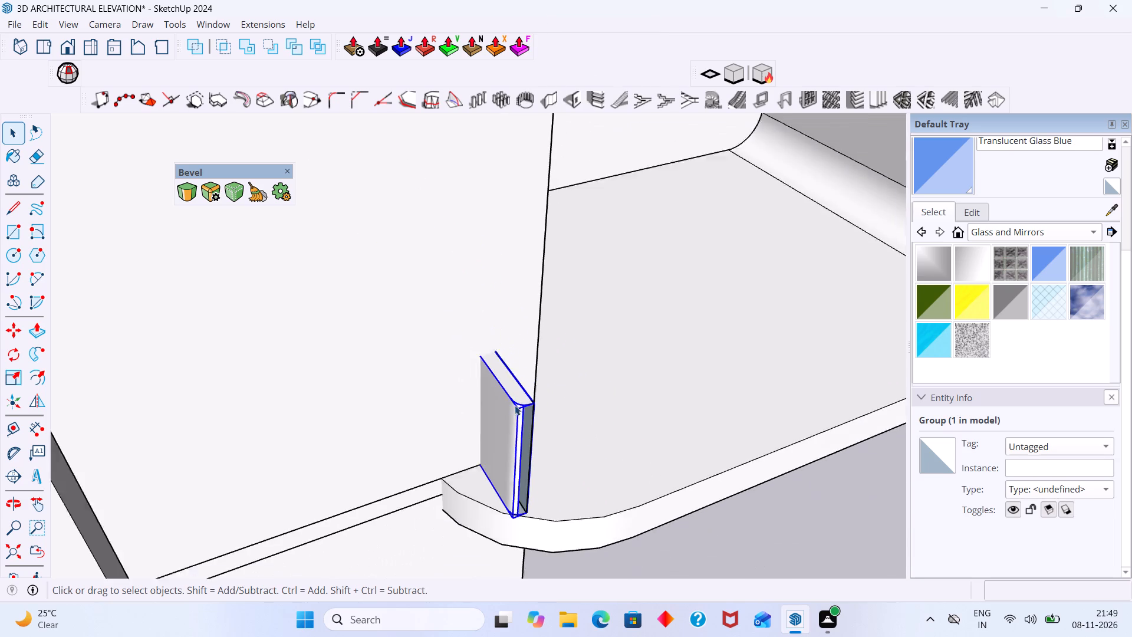
Open the block group at the balcony corner and check its top face's area in the entity info.
{"action": "scroll", "coordinate": [515, 405], "scroll_direction": "down", "scroll_amount": 9}
{"action": "left_click", "coordinate": [306, 453]}
{"action": "scroll", "coordinate": [605, 398], "scroll_direction": "up", "scroll_amount": 9}
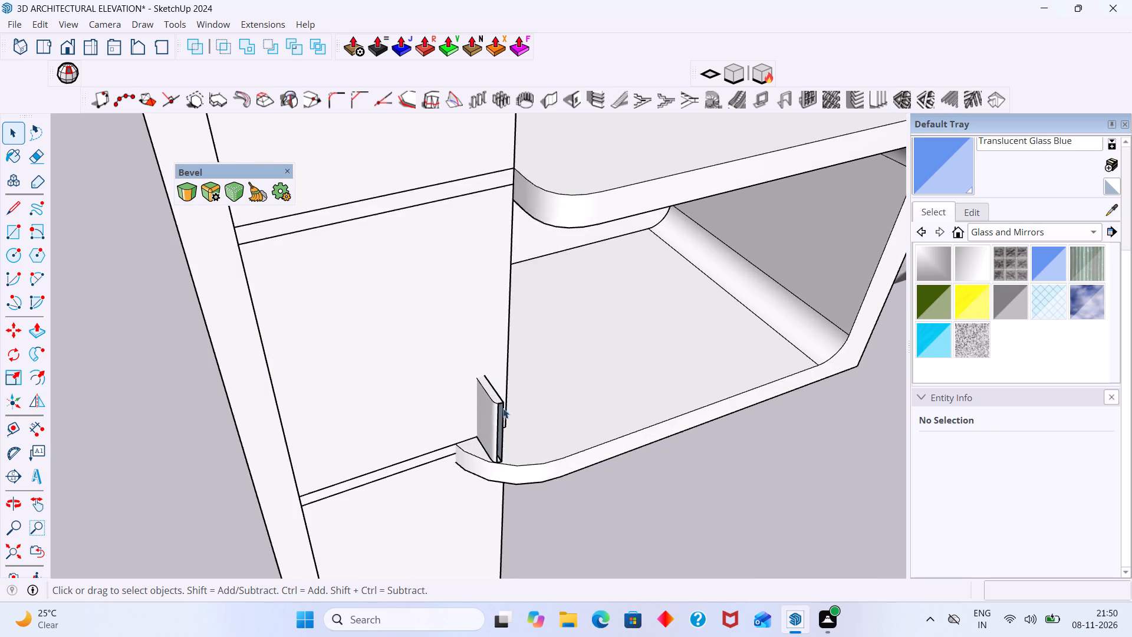
{"action": "scroll", "coordinate": [503, 408], "scroll_direction": "up", "scroll_amount": 20}
{"action": "middle_click_drag", "start_coordinate": [492, 399], "coordinate": [499, 473]}
{"action": "scroll", "coordinate": [484, 445], "scroll_direction": "up", "scroll_amount": 6}
{"action": "left_click", "coordinate": [469, 416]}
{"action": "double_click", "coordinate": [475, 422]}
{"action": "left_click", "coordinate": [475, 422]}
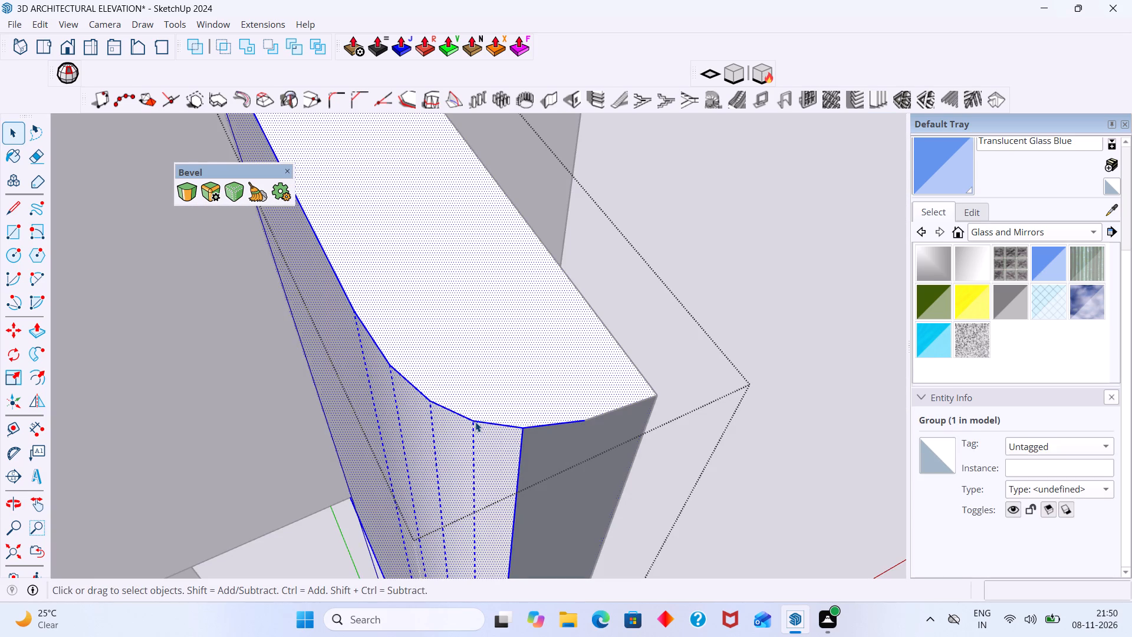
{"action": "left_click", "coordinate": [475, 422]}
{"action": "left_click", "coordinate": [486, 420]}
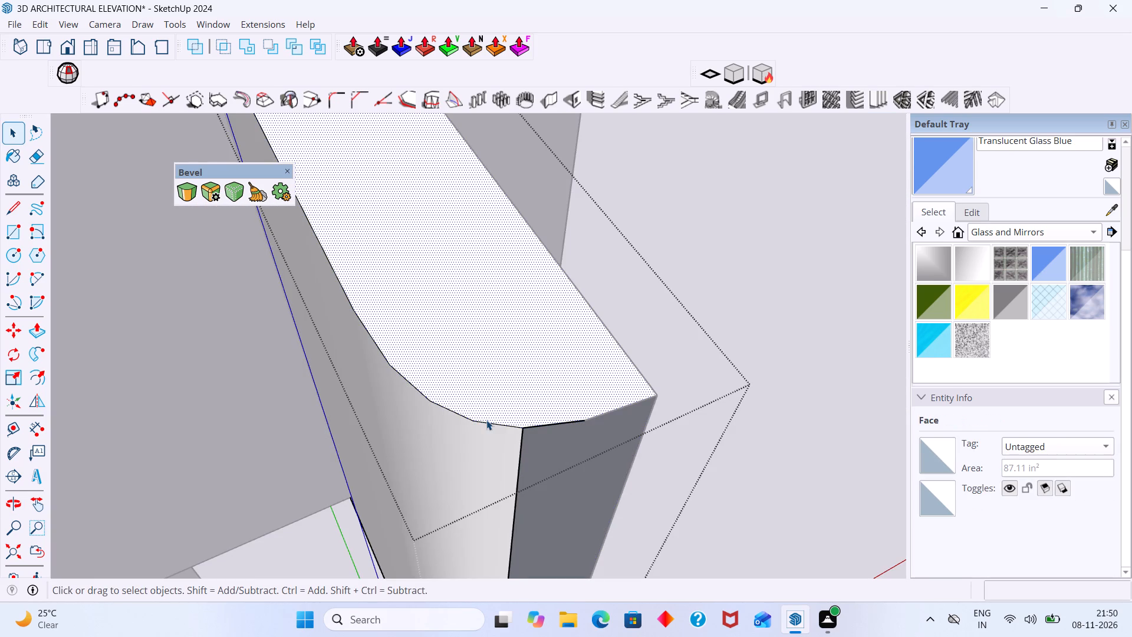
{"action": "left_click", "coordinate": [1038, 468]}
{"action": "left_click", "coordinate": [1007, 469]}
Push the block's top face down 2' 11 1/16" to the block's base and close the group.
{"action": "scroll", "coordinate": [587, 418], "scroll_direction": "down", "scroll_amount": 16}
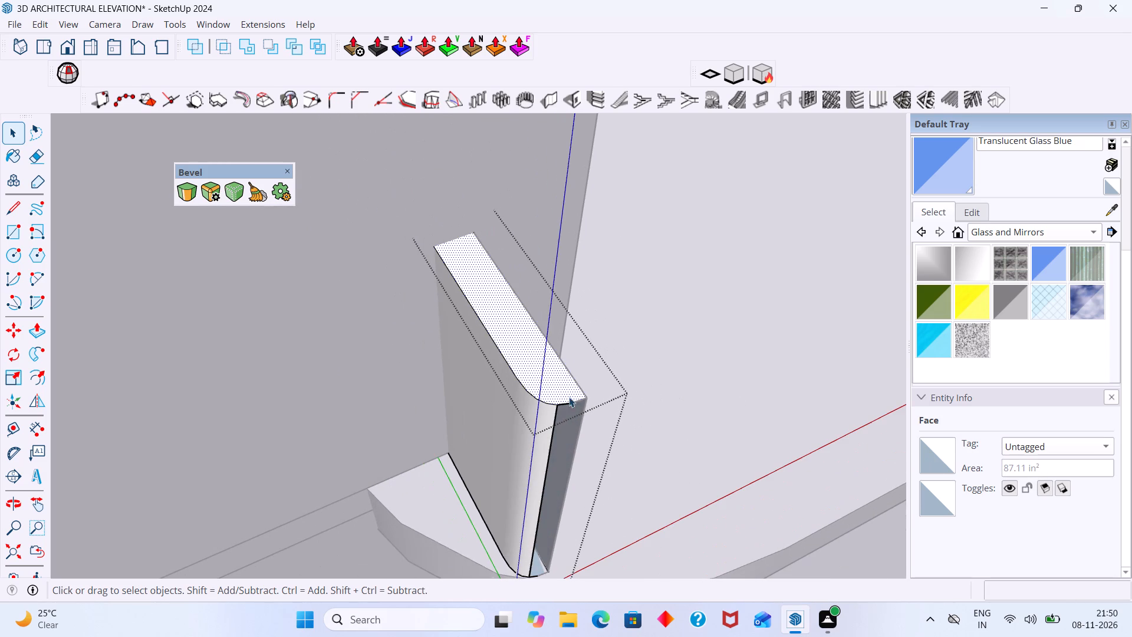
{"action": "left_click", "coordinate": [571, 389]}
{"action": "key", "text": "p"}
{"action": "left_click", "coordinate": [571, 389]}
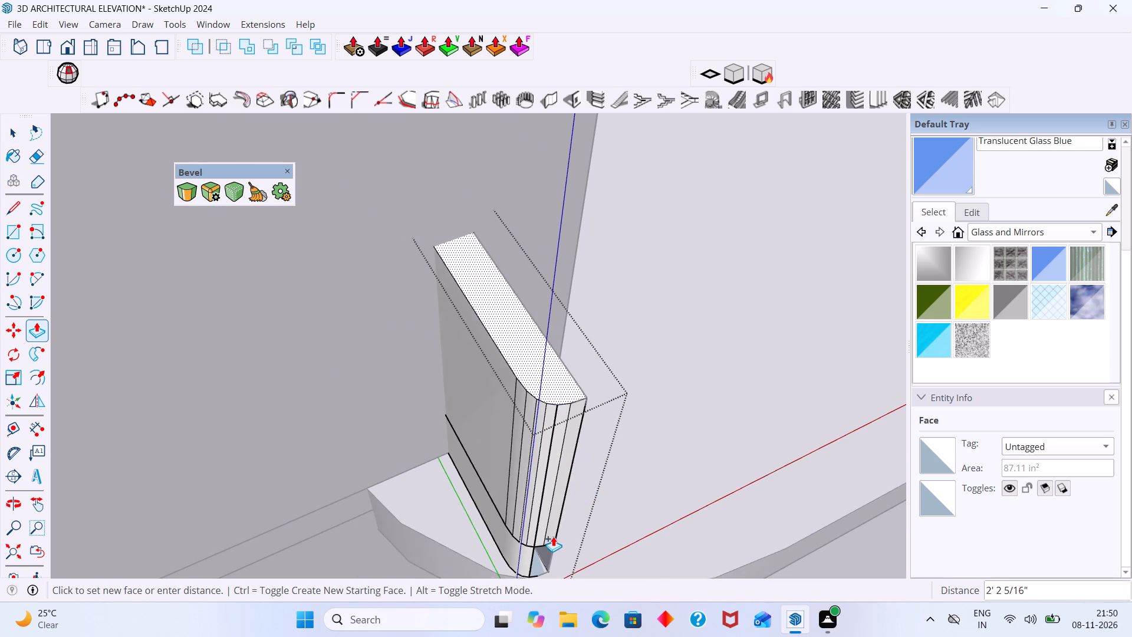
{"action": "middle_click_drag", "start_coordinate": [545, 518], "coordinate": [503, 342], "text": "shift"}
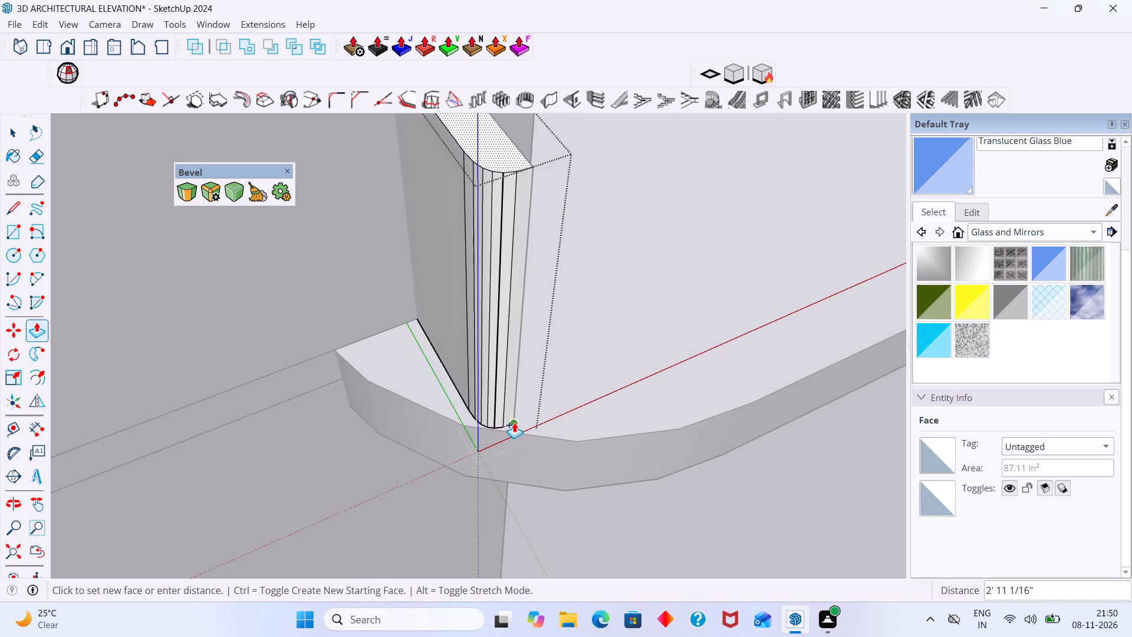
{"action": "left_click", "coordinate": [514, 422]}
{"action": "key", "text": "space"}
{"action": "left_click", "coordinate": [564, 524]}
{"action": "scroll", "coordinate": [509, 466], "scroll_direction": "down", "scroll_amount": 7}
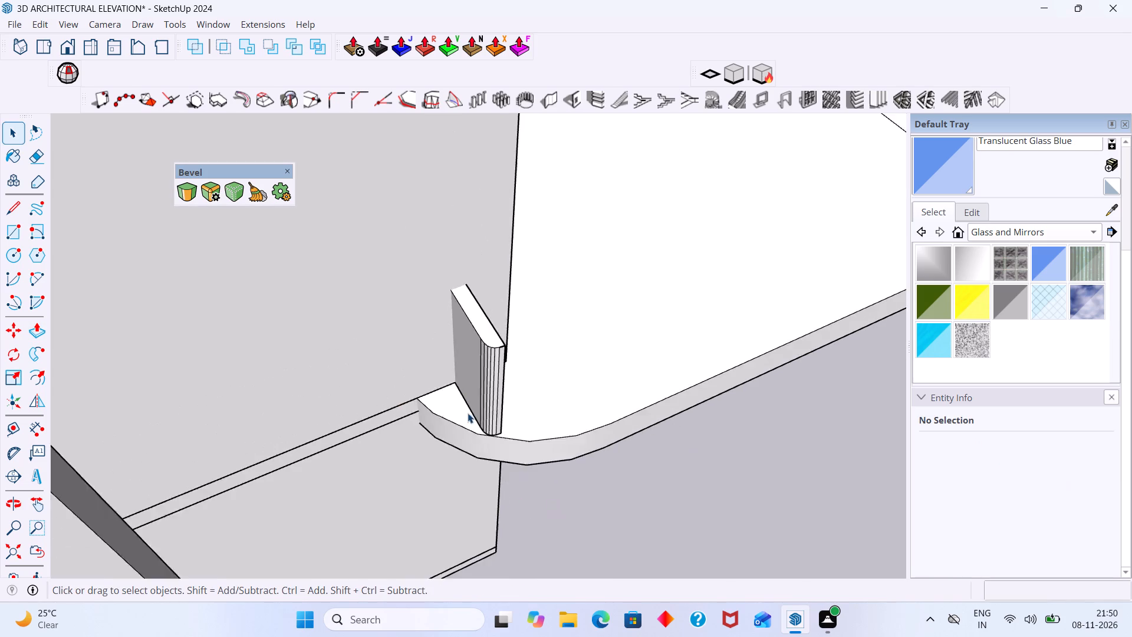
Examine the vertical edges of the block's rounded end and how its foot meets the curved slab.
{"action": "scroll", "coordinate": [468, 413], "scroll_direction": "down", "scroll_amount": 5}
{"action": "scroll", "coordinate": [503, 385], "scroll_direction": "up", "scroll_amount": 3}
{"action": "scroll", "coordinate": [499, 368], "scroll_direction": "down", "scroll_amount": 4}
{"action": "middle_click_drag", "start_coordinate": [460, 368], "coordinate": [274, 380]}
{"action": "scroll", "coordinate": [410, 394], "scroll_direction": "up", "scroll_amount": 4}
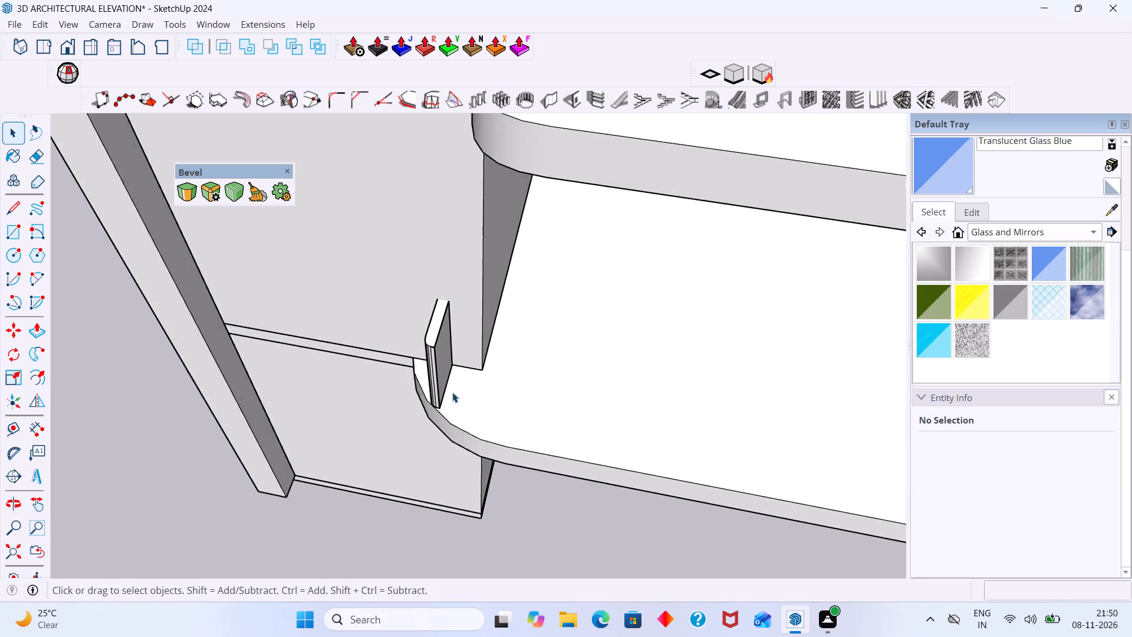
{"action": "scroll", "coordinate": [452, 392], "scroll_direction": "up", "scroll_amount": 9}
{"action": "middle_click_drag", "start_coordinate": [422, 434], "coordinate": [492, 417]}
{"action": "scroll", "coordinate": [455, 425], "scroll_direction": "up", "scroll_amount": 1}
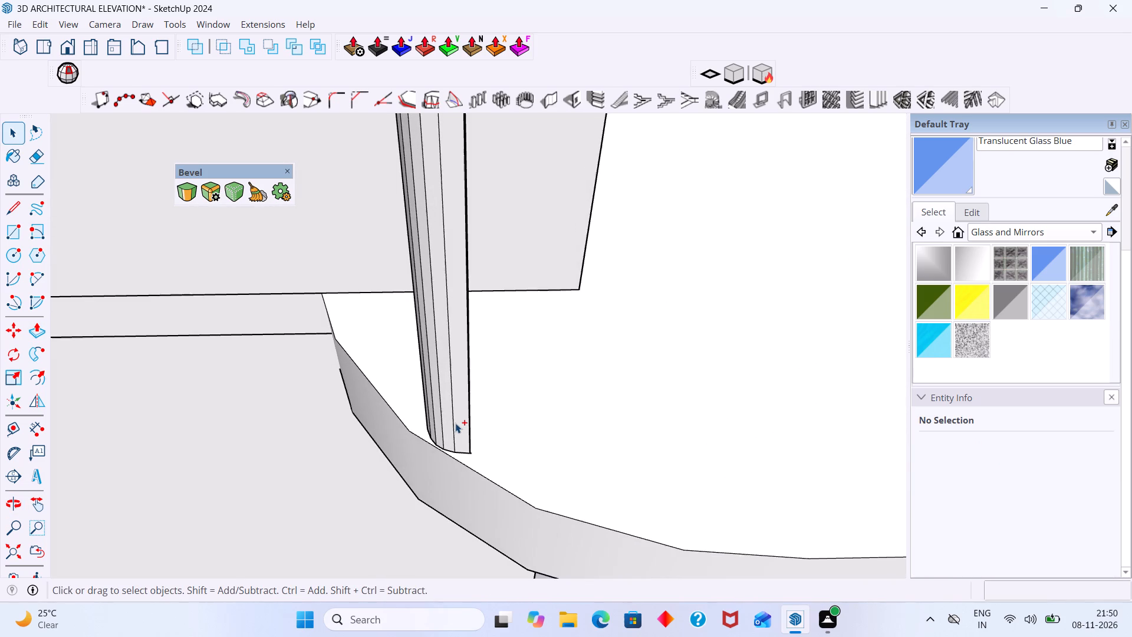
Undo the top face push and the edits before it, and close the block group.
{"action": "key", "text": "ctrl+z"}
{"action": "key", "text": "ctrl+z"}
{"action": "key", "text": "ctrl+z"}
{"action": "key", "text": "ctrl+z"}
{"action": "key", "text": "ctrl+z"}
{"action": "key", "text": "ctrl+z"}
{"action": "key", "text": "ctrl+z"}
{"action": "key", "text": "ctrl+z"}
{"action": "key", "text": "ctrl+z"}
{"action": "key", "text": "ctrl+z"}
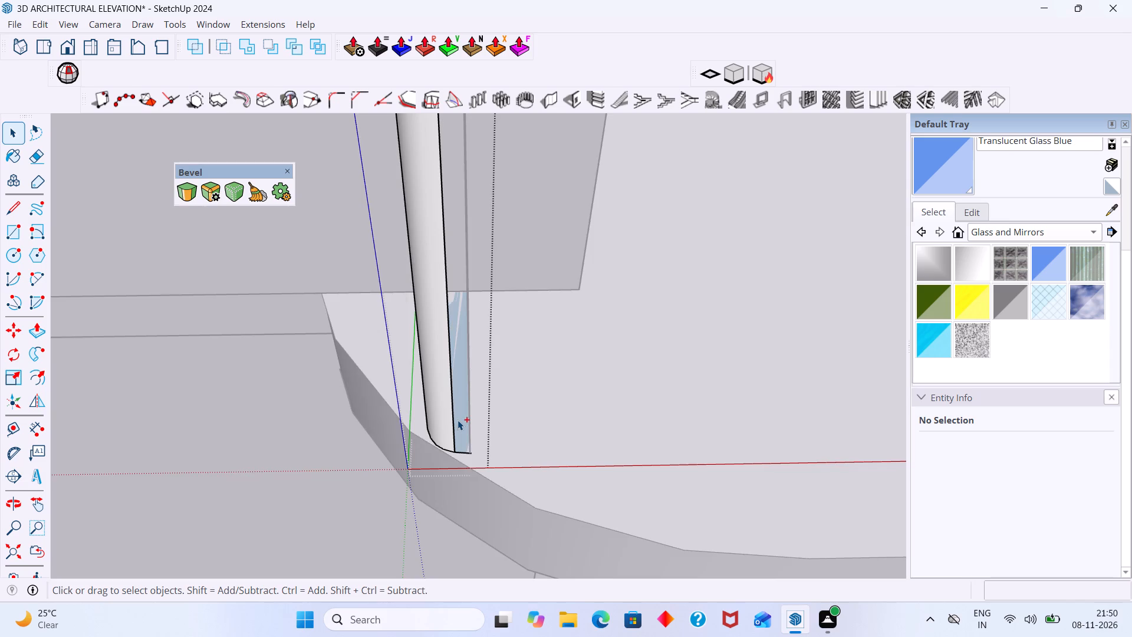
{"action": "key", "text": "ctrl+z"}
{"action": "key", "text": "ctrl+z"}
{"action": "key", "text": "ctrl+z"}
{"action": "key", "text": "ctrl+z"}
{"action": "scroll", "coordinate": [466, 419], "scroll_direction": "down", "scroll_amount": 5}
{"action": "scroll", "coordinate": [591, 485], "scroll_direction": "down", "scroll_amount": 3}
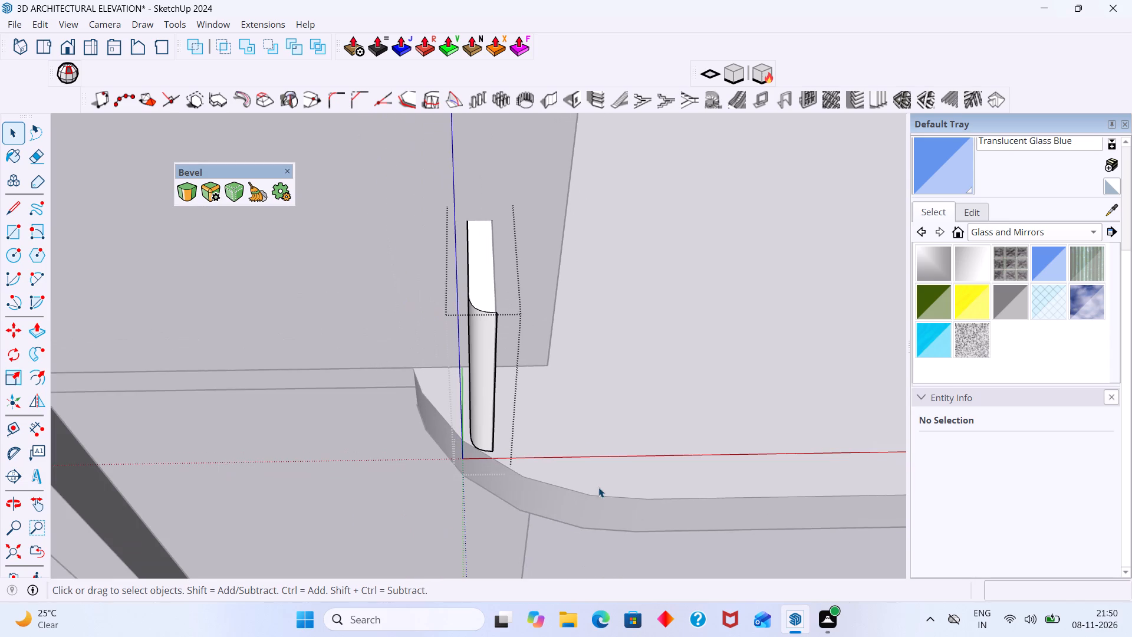
{"action": "left_click", "coordinate": [593, 550]}
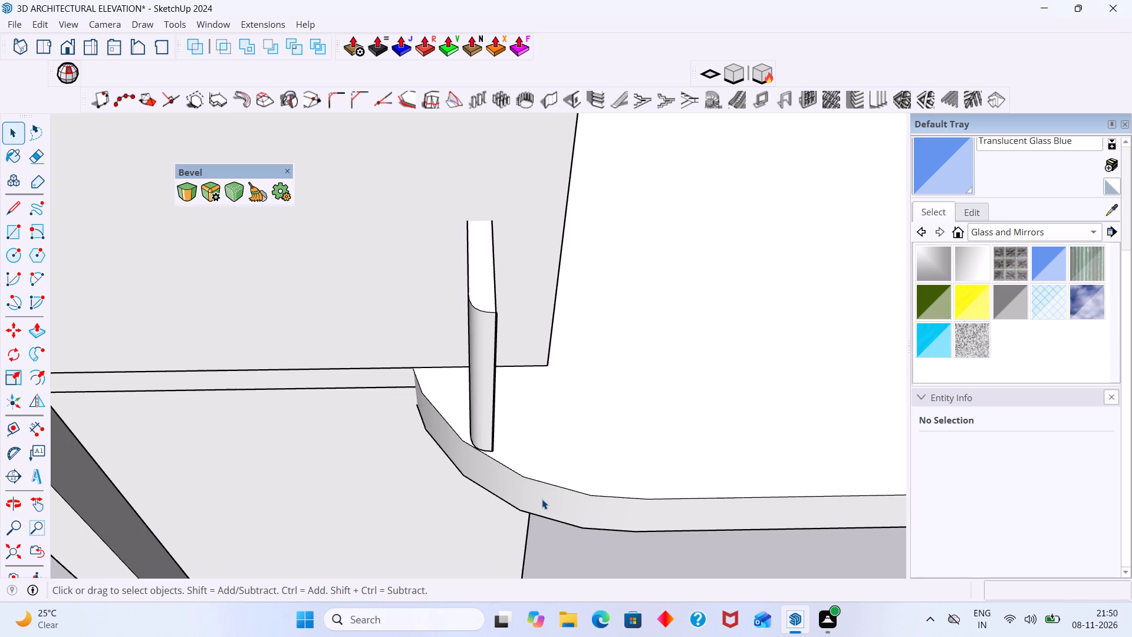
Open the block group, select its curved end surface and examine the joint with the inner side.
{"action": "scroll", "coordinate": [572, 382], "scroll_direction": "up", "scroll_amount": 8}
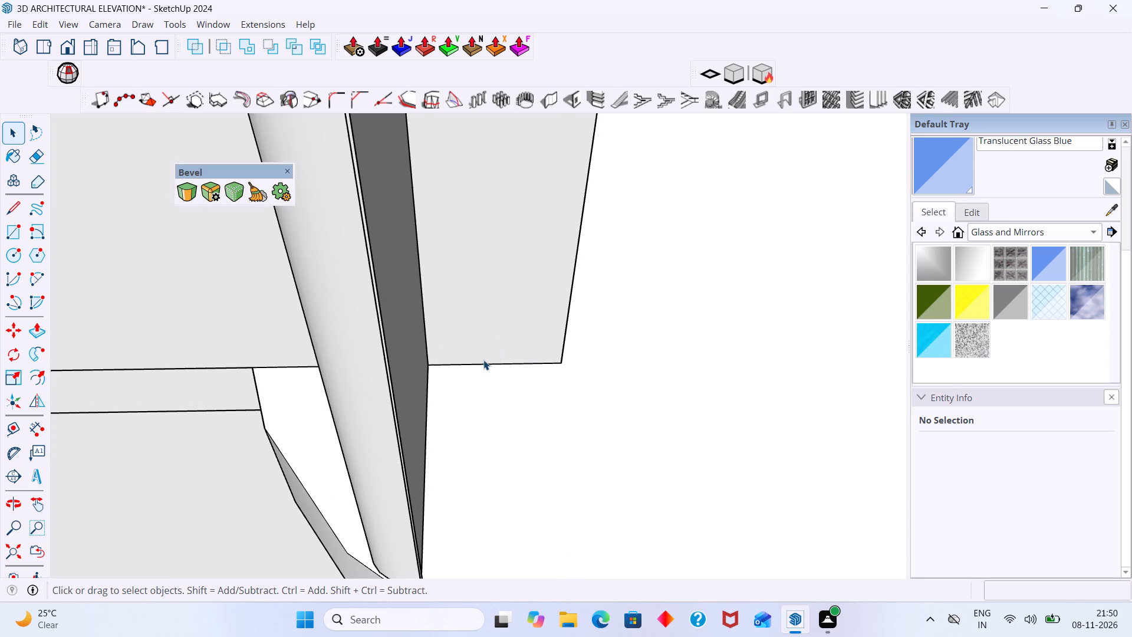
{"action": "middle_click_drag", "start_coordinate": [489, 360], "coordinate": [682, 626], "text": "shift"}
{"action": "scroll", "coordinate": [662, 491], "scroll_direction": "down", "scroll_amount": 3}
{"action": "middle_click_drag", "start_coordinate": [658, 458], "coordinate": [571, 361], "text": "shift"}
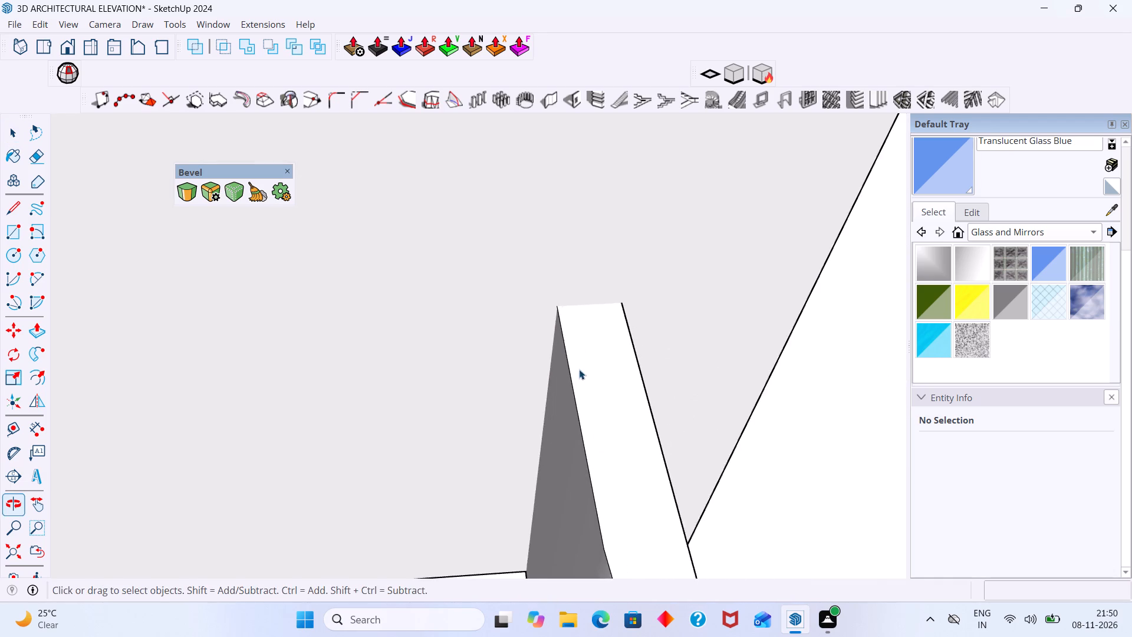
{"action": "scroll", "coordinate": [580, 378], "scroll_direction": "down", "scroll_amount": 6}
{"action": "middle_click_drag", "start_coordinate": [618, 458], "coordinate": [532, 360], "text": "shift"}
{"action": "scroll", "coordinate": [536, 400], "scroll_direction": "up", "scroll_amount": 7}
{"action": "double_click", "coordinate": [481, 434]}
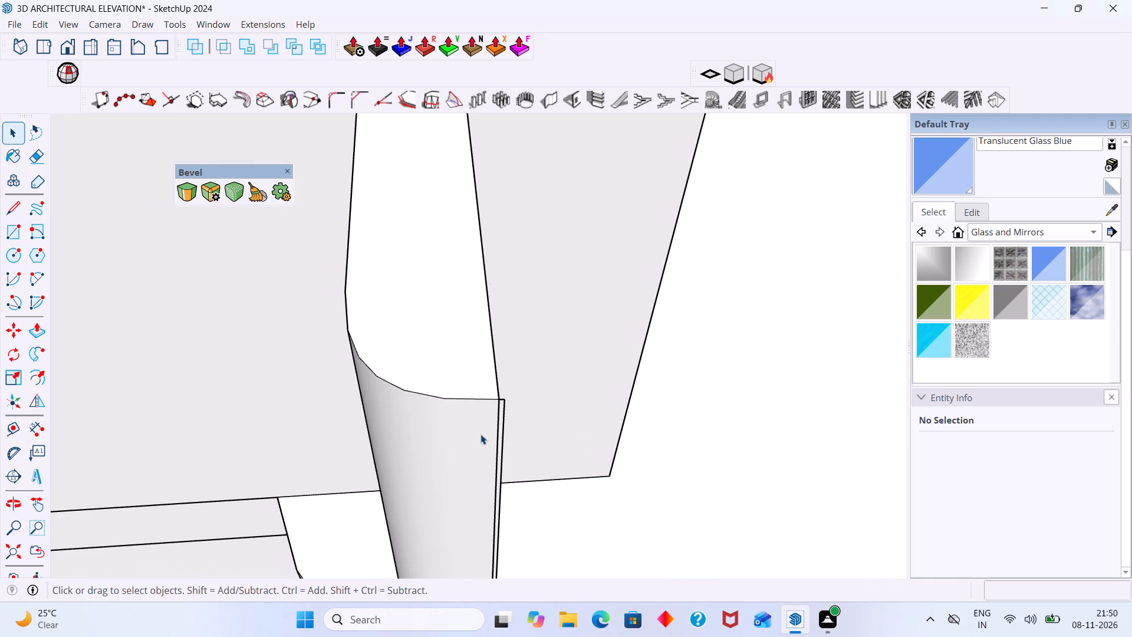
{"action": "scroll", "coordinate": [478, 435], "scroll_direction": "up", "scroll_amount": 3}
{"action": "triple_click", "coordinate": [478, 439]}
{"action": "left_click", "coordinate": [482, 439]}
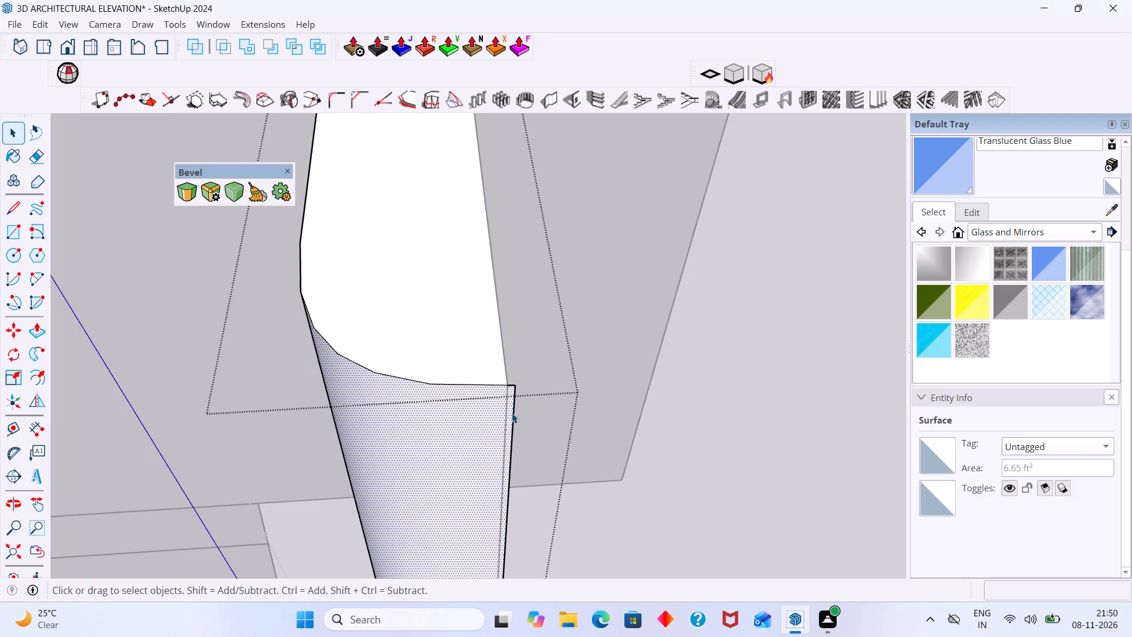
{"action": "scroll", "coordinate": [512, 412], "scroll_direction": "down", "scroll_amount": 5}
{"action": "middle_click_drag", "start_coordinate": [515, 421], "coordinate": [522, 376]}
{"action": "scroll", "coordinate": [490, 415], "scroll_direction": "up", "scroll_amount": 5}
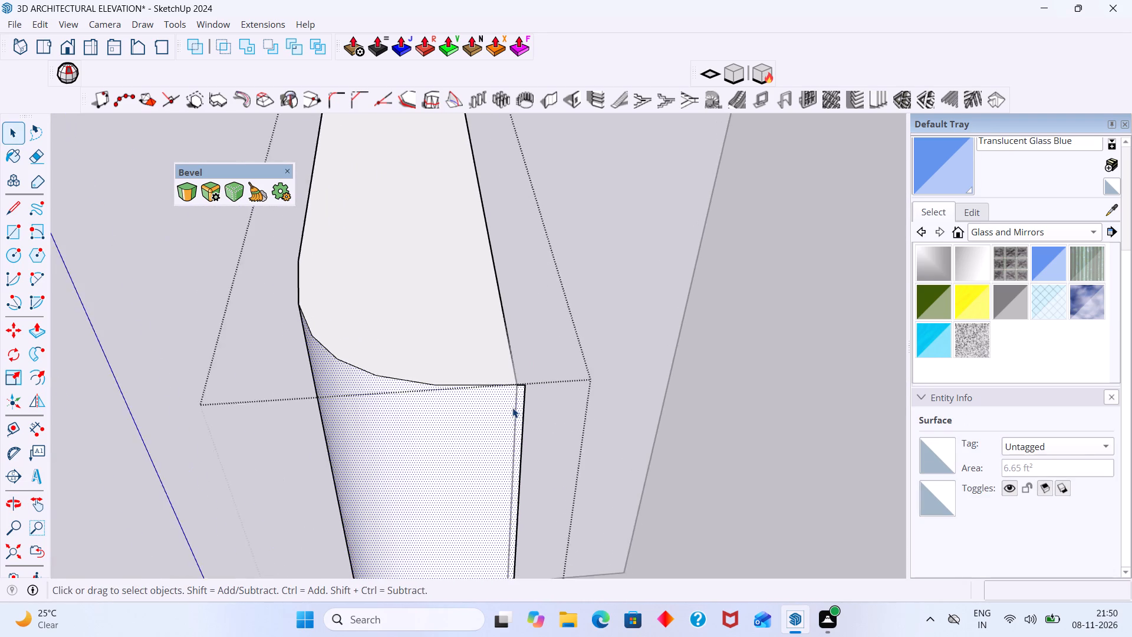
{"action": "scroll", "coordinate": [512, 408], "scroll_direction": "up", "scroll_amount": 2}
{"action": "scroll", "coordinate": [514, 409], "scroll_direction": "down", "scroll_amount": 3}
{"action": "middle_click_drag", "start_coordinate": [535, 378], "coordinate": [409, 380]}
{"action": "scroll", "coordinate": [370, 392], "scroll_direction": "down", "scroll_amount": 3}
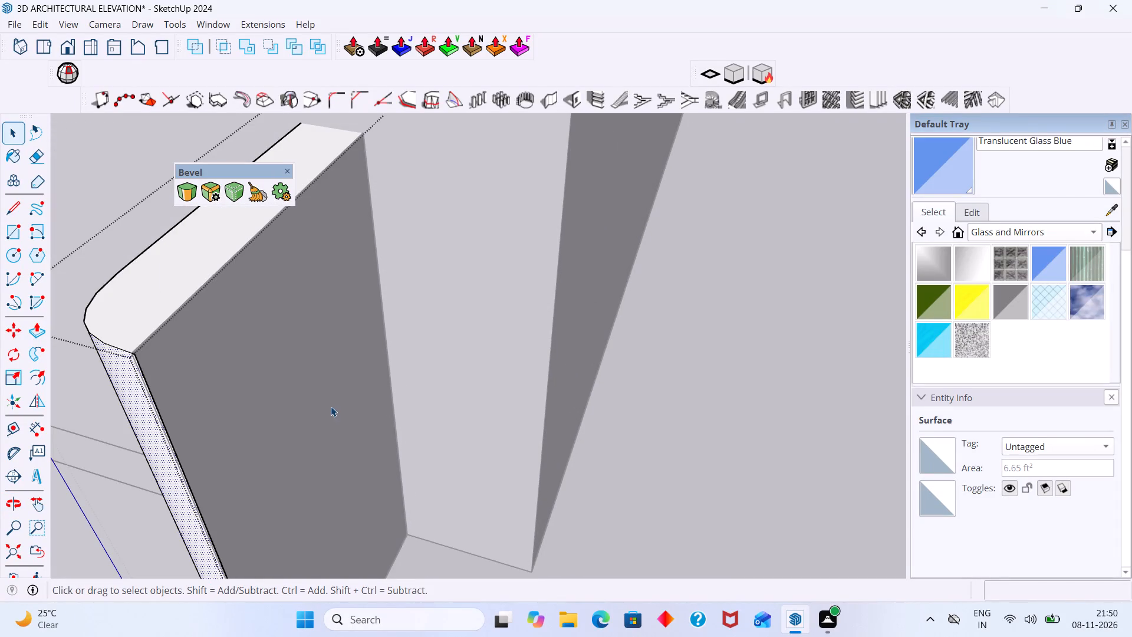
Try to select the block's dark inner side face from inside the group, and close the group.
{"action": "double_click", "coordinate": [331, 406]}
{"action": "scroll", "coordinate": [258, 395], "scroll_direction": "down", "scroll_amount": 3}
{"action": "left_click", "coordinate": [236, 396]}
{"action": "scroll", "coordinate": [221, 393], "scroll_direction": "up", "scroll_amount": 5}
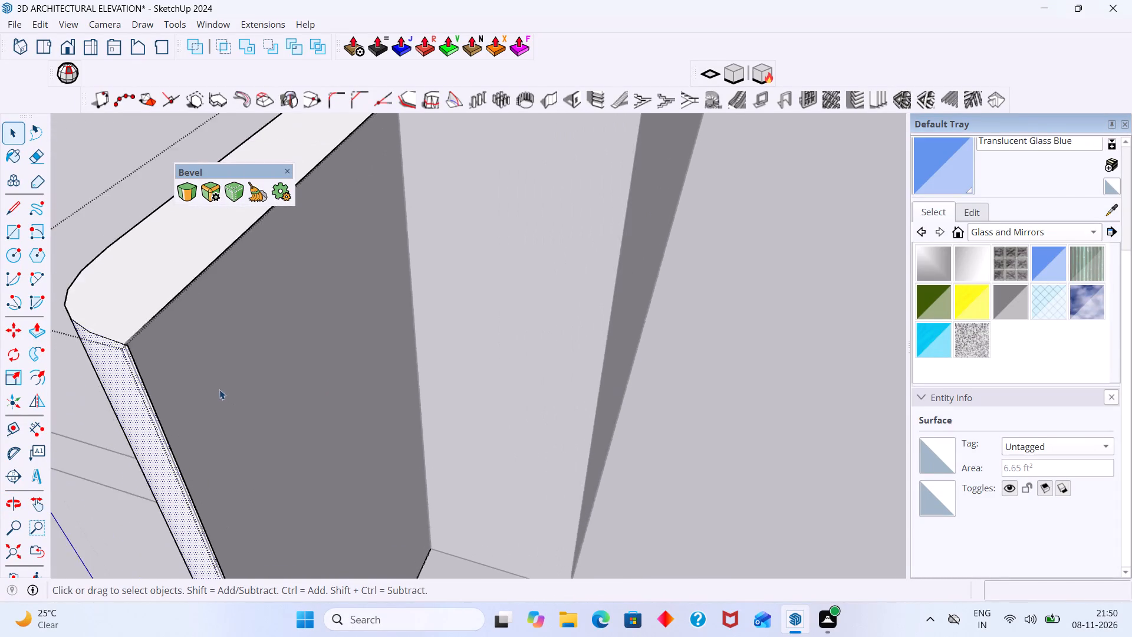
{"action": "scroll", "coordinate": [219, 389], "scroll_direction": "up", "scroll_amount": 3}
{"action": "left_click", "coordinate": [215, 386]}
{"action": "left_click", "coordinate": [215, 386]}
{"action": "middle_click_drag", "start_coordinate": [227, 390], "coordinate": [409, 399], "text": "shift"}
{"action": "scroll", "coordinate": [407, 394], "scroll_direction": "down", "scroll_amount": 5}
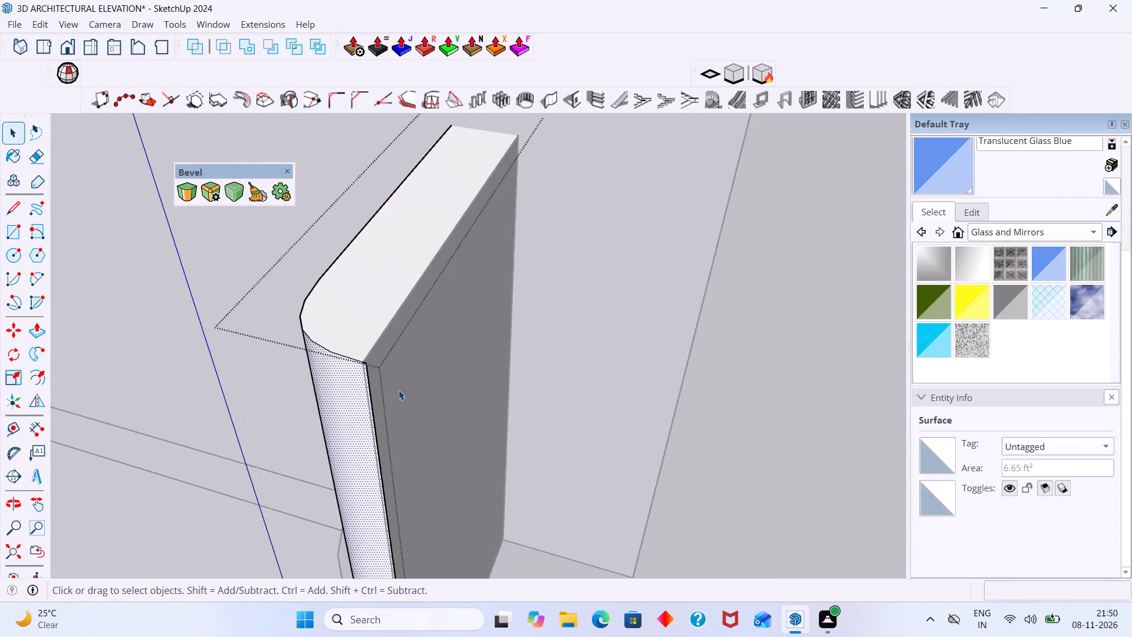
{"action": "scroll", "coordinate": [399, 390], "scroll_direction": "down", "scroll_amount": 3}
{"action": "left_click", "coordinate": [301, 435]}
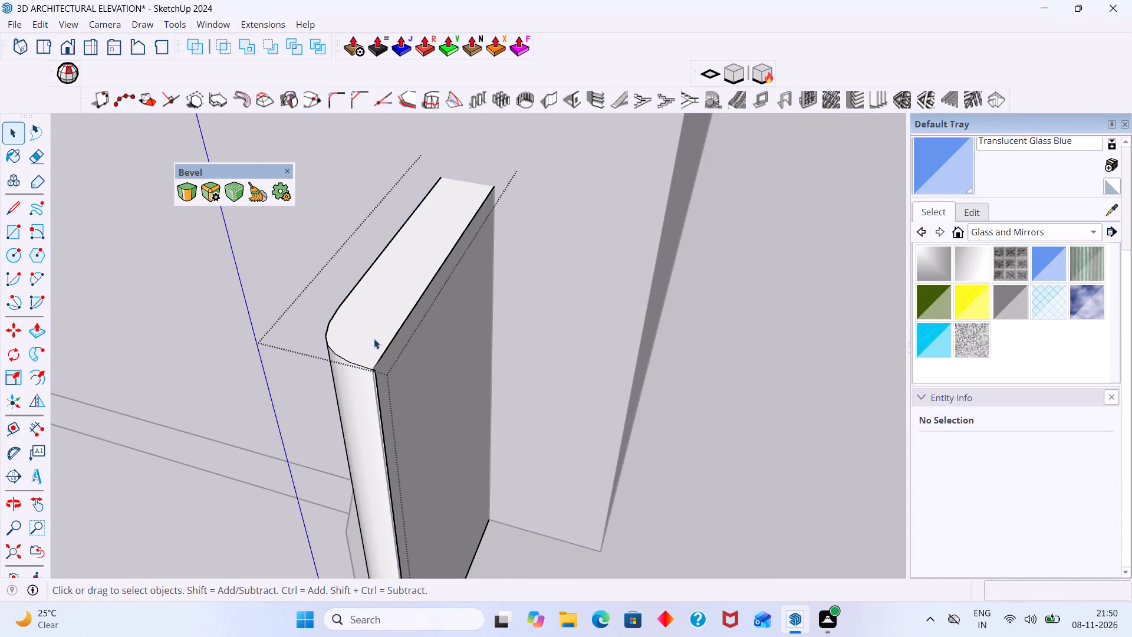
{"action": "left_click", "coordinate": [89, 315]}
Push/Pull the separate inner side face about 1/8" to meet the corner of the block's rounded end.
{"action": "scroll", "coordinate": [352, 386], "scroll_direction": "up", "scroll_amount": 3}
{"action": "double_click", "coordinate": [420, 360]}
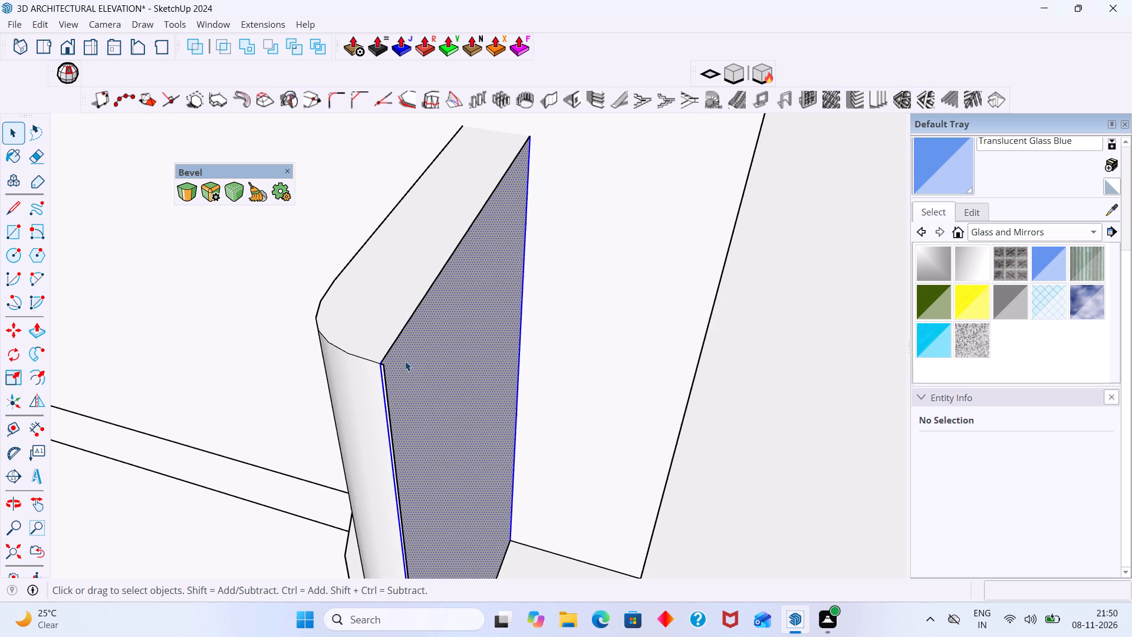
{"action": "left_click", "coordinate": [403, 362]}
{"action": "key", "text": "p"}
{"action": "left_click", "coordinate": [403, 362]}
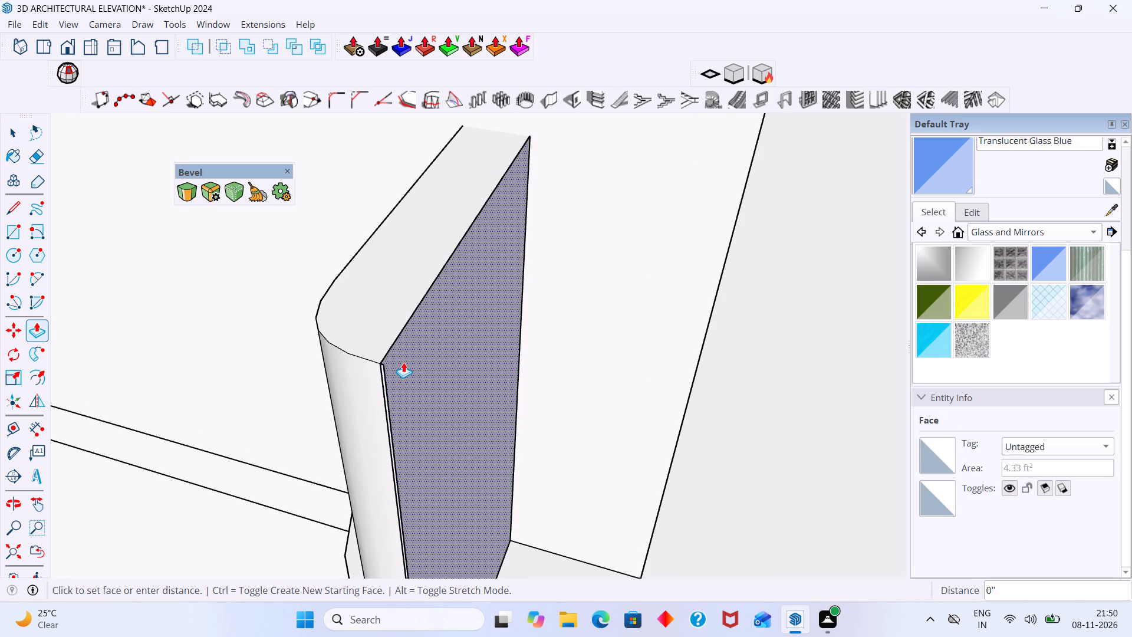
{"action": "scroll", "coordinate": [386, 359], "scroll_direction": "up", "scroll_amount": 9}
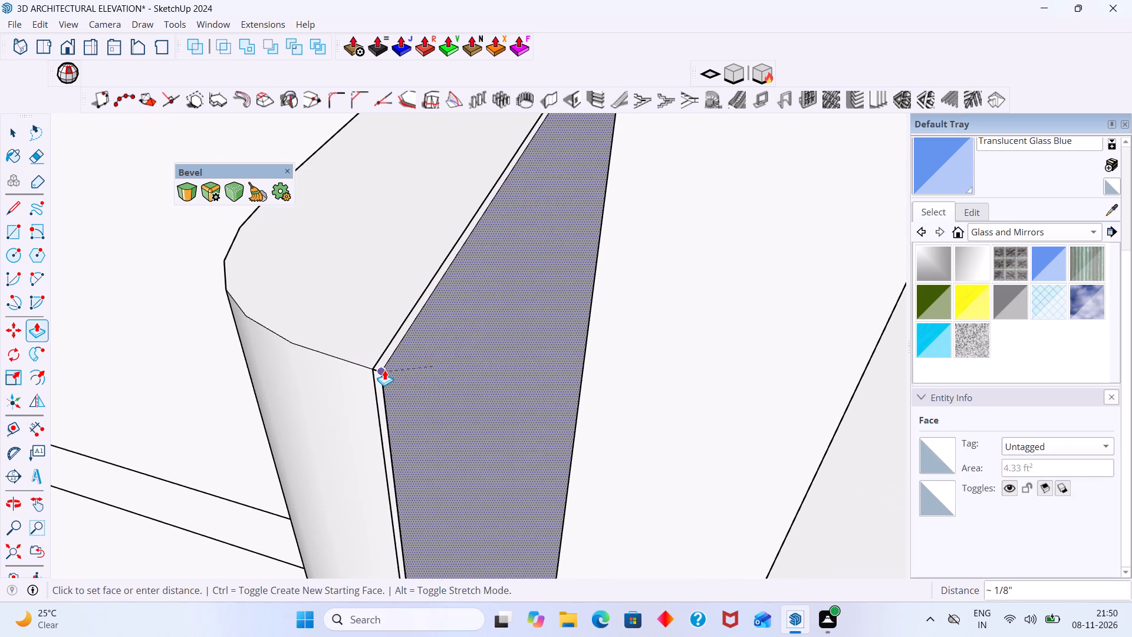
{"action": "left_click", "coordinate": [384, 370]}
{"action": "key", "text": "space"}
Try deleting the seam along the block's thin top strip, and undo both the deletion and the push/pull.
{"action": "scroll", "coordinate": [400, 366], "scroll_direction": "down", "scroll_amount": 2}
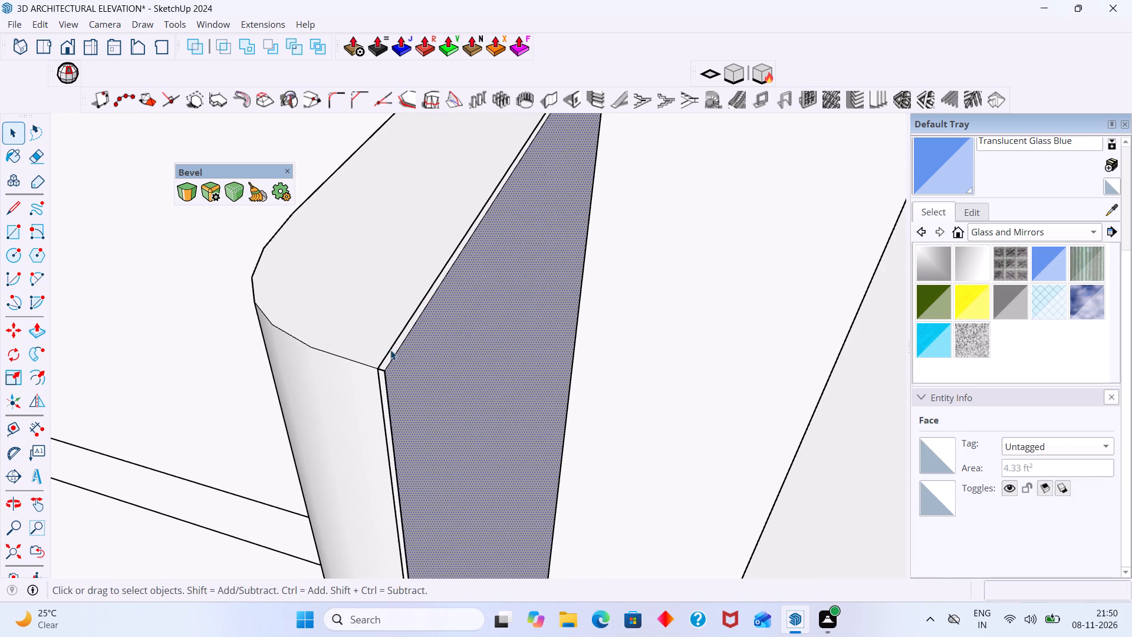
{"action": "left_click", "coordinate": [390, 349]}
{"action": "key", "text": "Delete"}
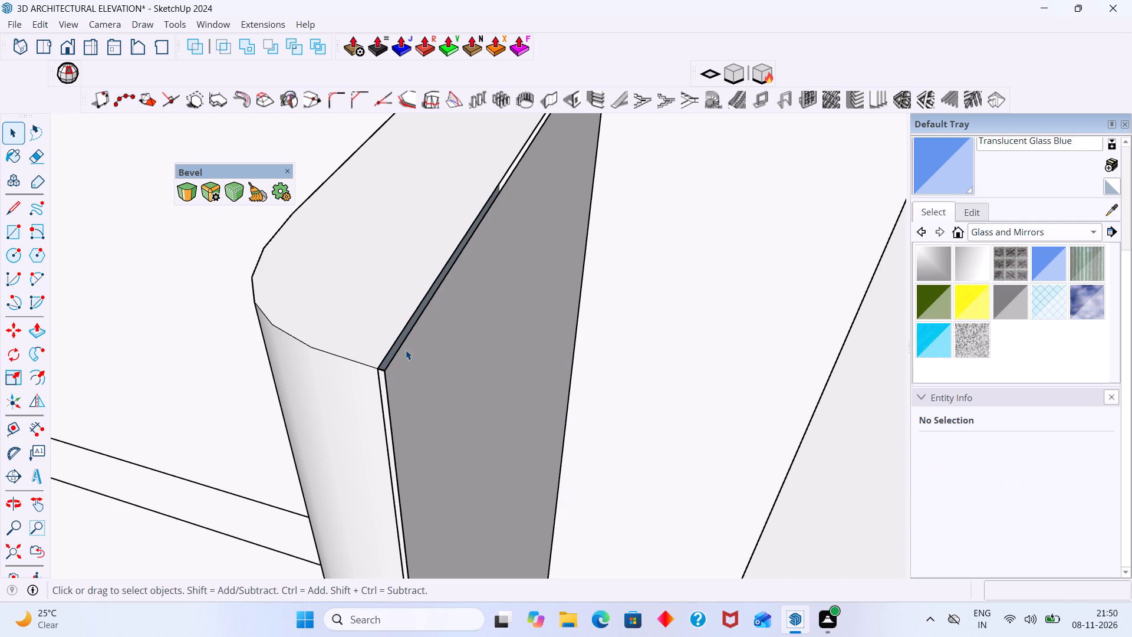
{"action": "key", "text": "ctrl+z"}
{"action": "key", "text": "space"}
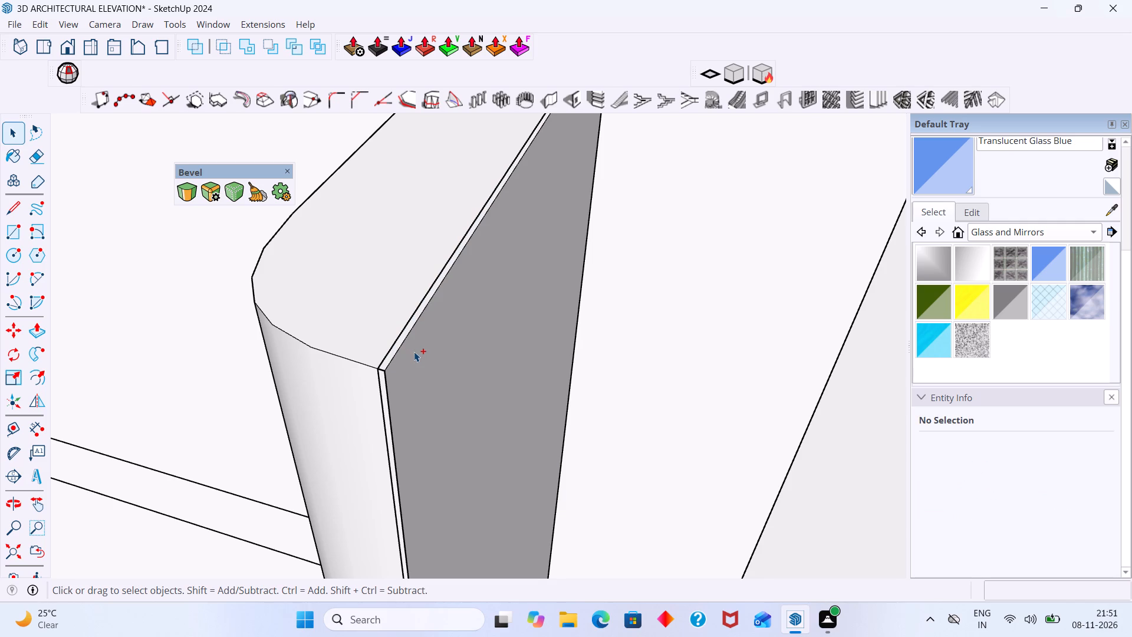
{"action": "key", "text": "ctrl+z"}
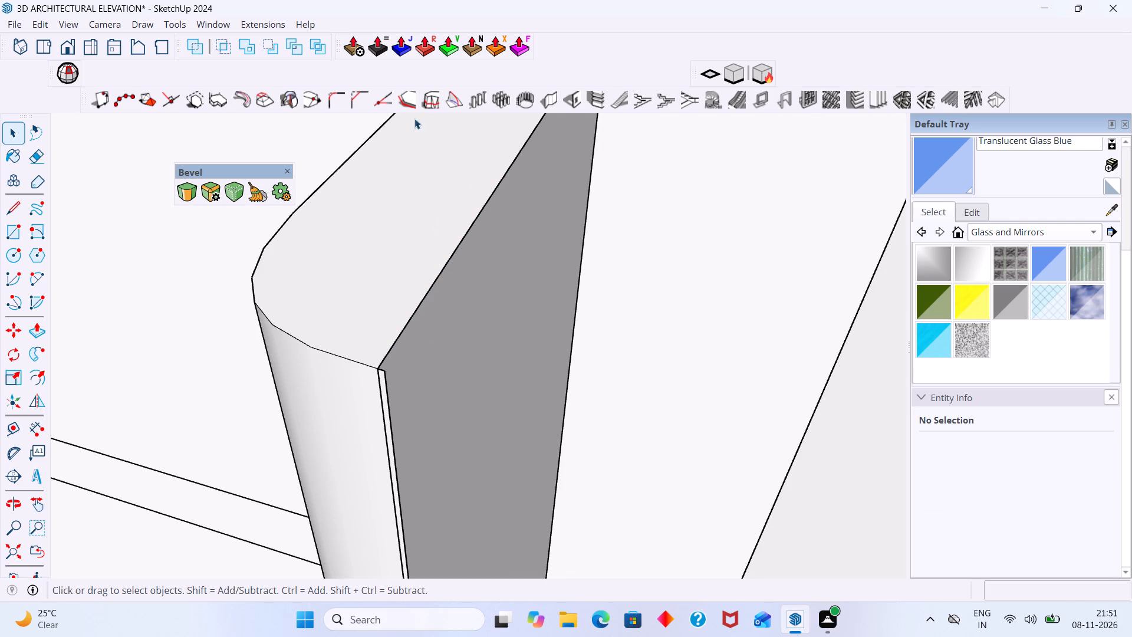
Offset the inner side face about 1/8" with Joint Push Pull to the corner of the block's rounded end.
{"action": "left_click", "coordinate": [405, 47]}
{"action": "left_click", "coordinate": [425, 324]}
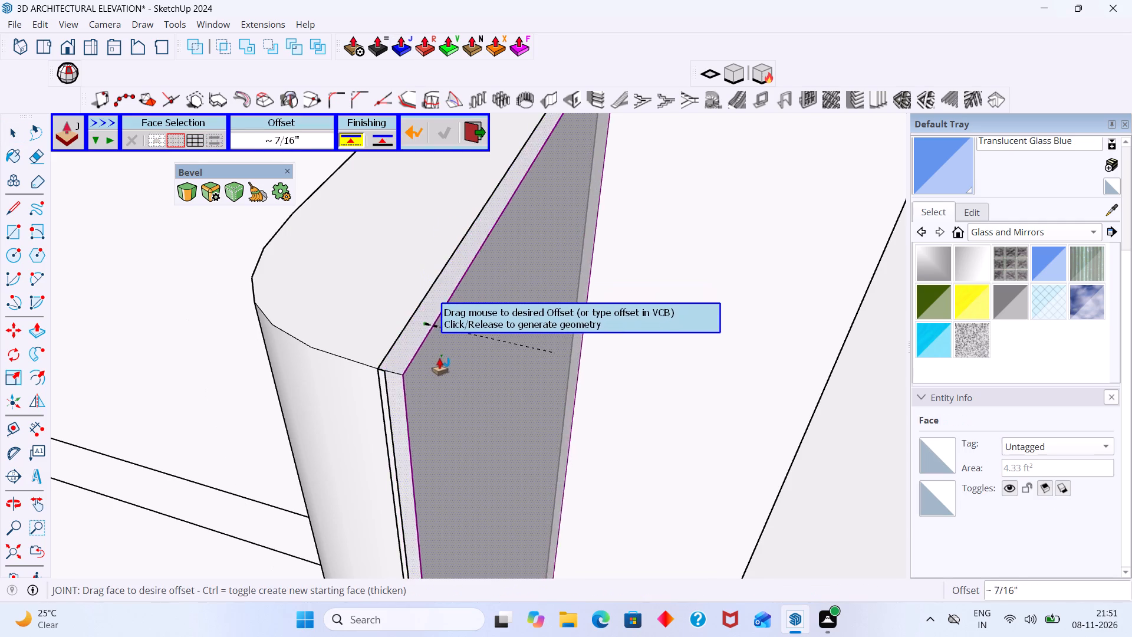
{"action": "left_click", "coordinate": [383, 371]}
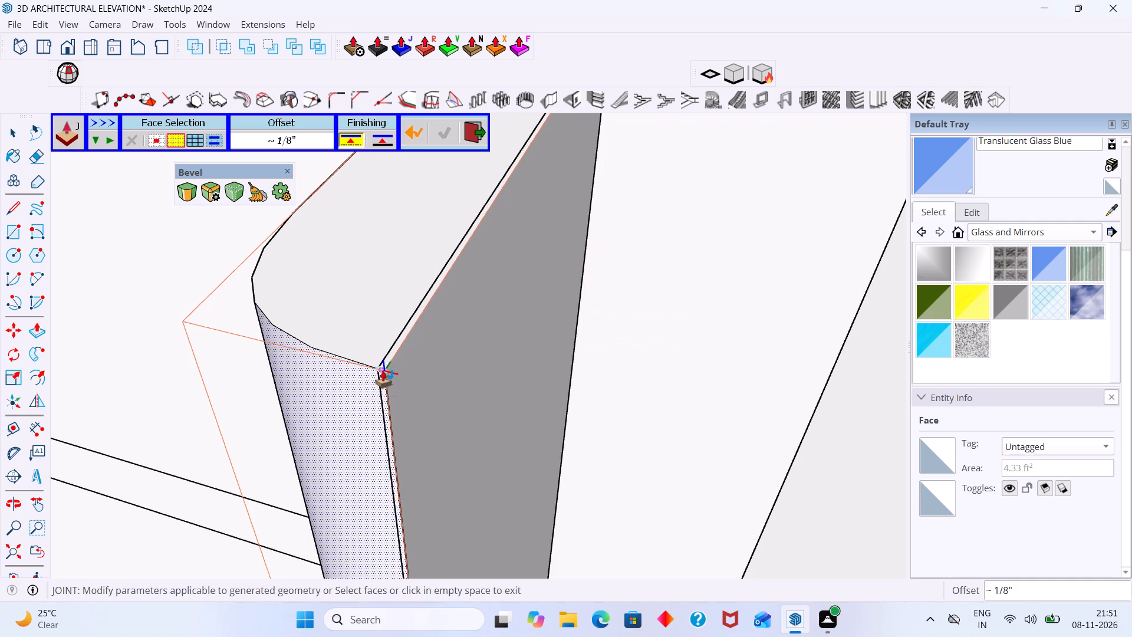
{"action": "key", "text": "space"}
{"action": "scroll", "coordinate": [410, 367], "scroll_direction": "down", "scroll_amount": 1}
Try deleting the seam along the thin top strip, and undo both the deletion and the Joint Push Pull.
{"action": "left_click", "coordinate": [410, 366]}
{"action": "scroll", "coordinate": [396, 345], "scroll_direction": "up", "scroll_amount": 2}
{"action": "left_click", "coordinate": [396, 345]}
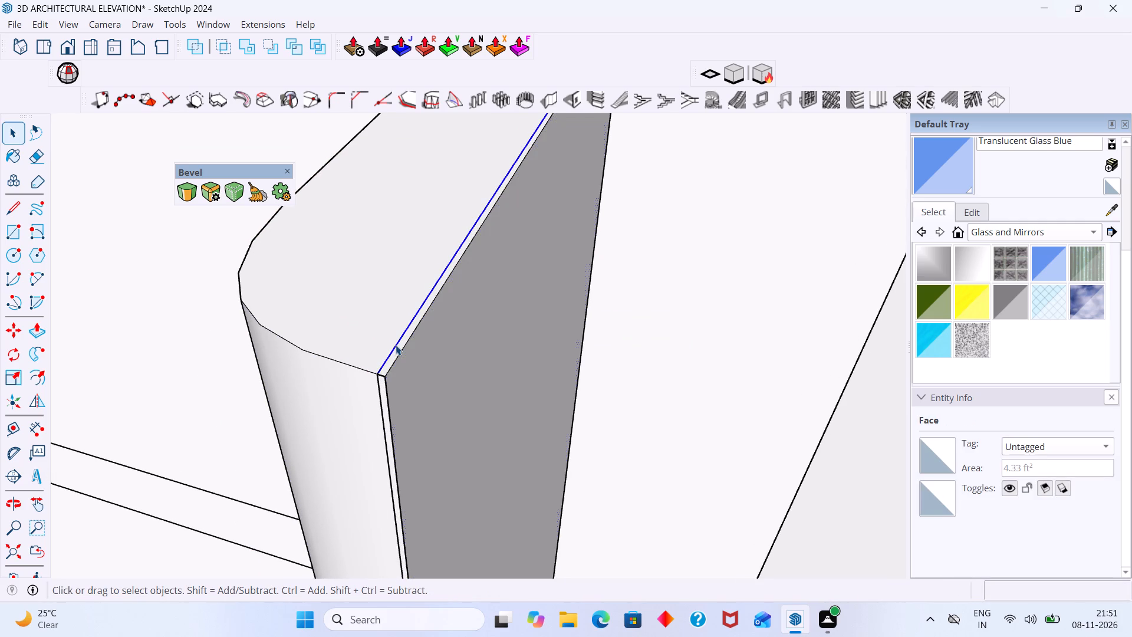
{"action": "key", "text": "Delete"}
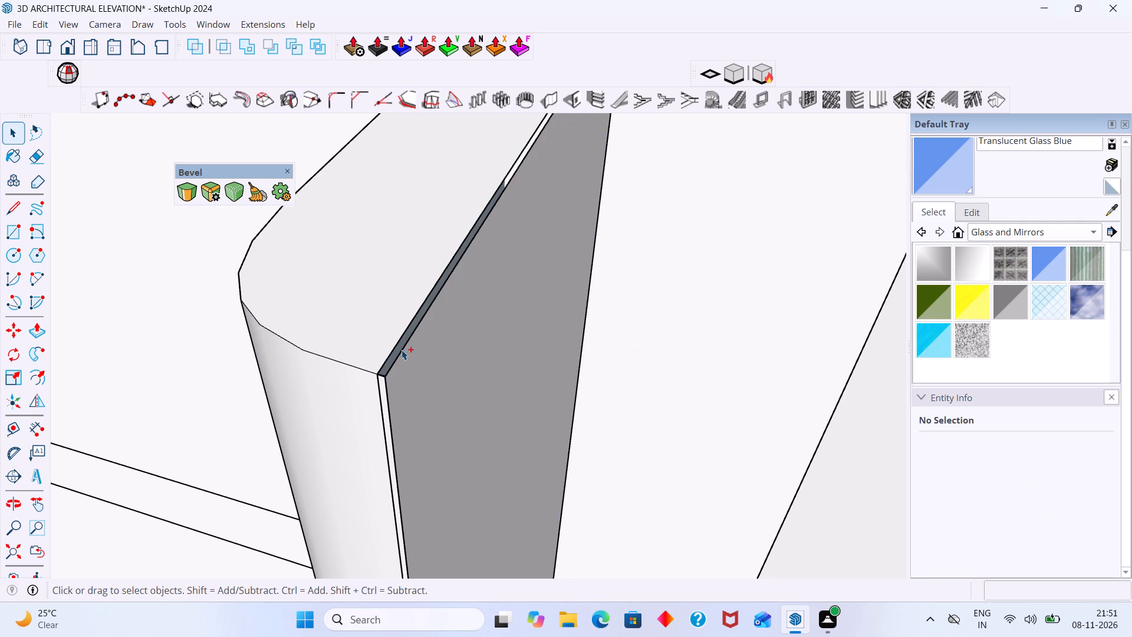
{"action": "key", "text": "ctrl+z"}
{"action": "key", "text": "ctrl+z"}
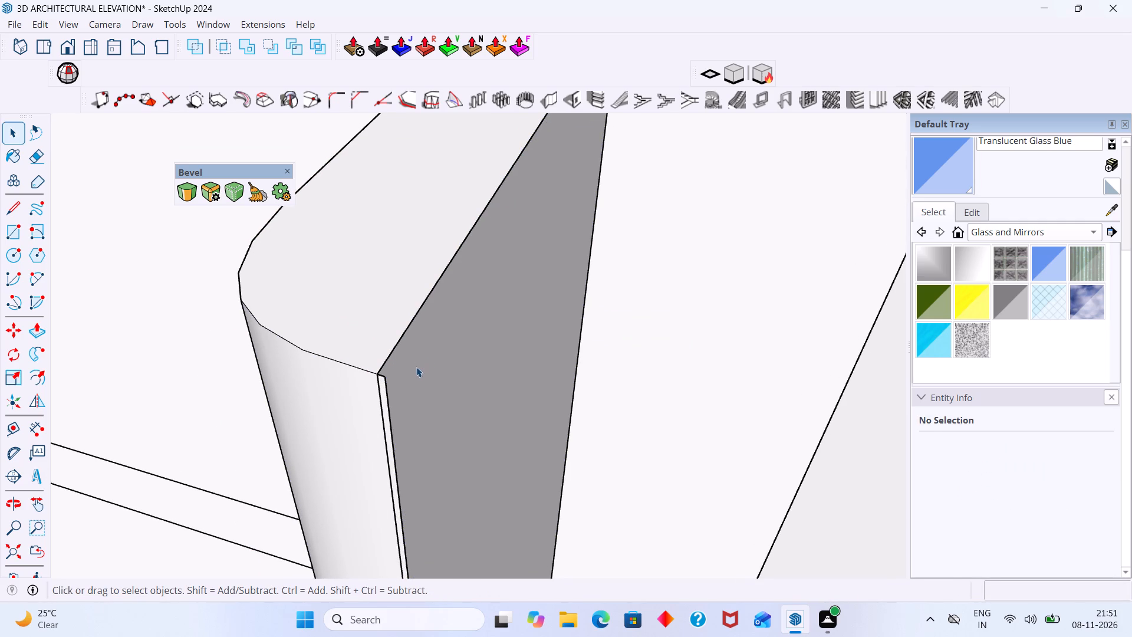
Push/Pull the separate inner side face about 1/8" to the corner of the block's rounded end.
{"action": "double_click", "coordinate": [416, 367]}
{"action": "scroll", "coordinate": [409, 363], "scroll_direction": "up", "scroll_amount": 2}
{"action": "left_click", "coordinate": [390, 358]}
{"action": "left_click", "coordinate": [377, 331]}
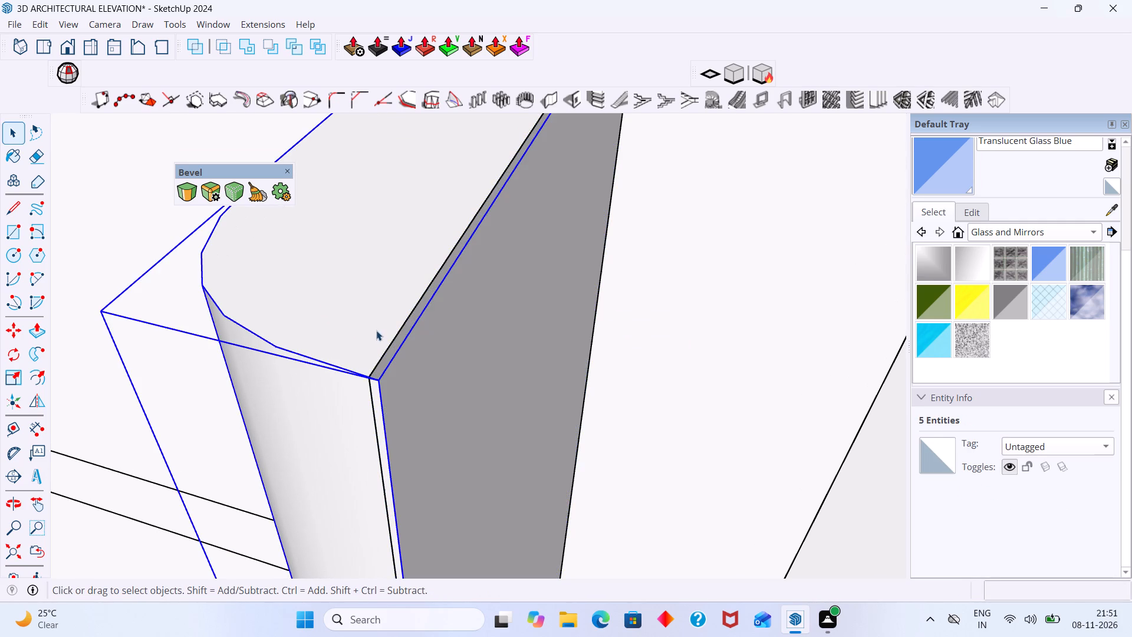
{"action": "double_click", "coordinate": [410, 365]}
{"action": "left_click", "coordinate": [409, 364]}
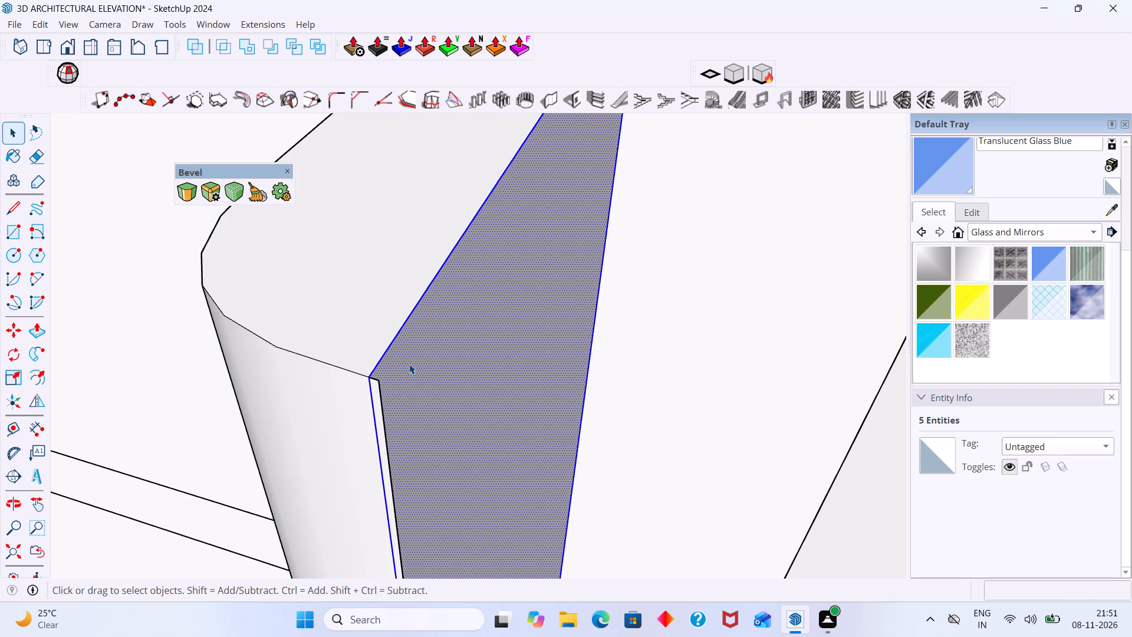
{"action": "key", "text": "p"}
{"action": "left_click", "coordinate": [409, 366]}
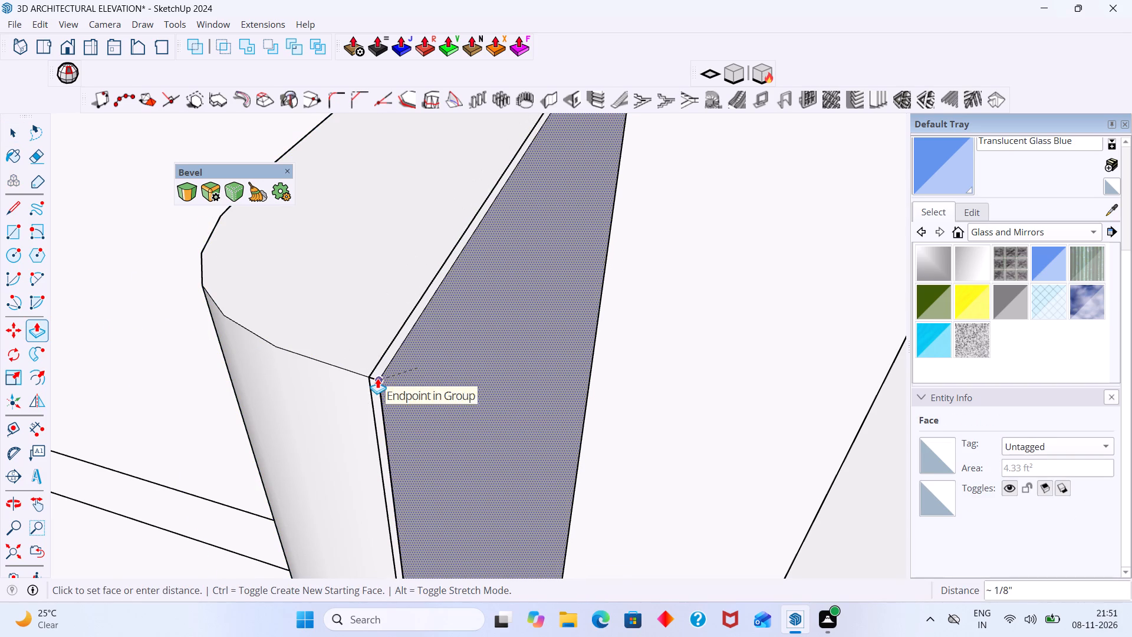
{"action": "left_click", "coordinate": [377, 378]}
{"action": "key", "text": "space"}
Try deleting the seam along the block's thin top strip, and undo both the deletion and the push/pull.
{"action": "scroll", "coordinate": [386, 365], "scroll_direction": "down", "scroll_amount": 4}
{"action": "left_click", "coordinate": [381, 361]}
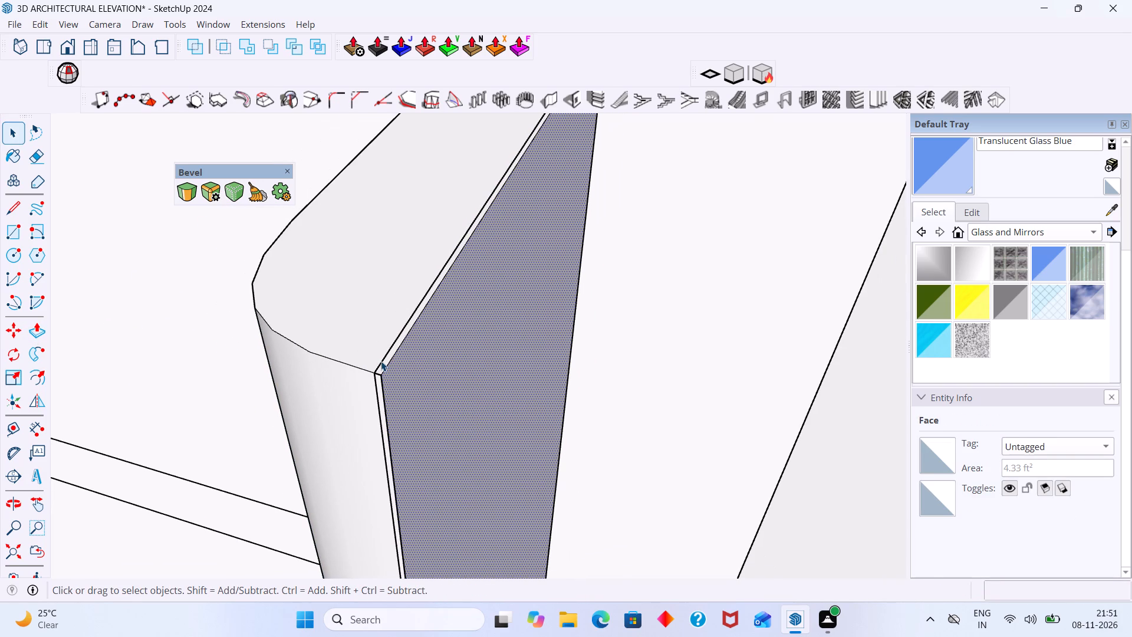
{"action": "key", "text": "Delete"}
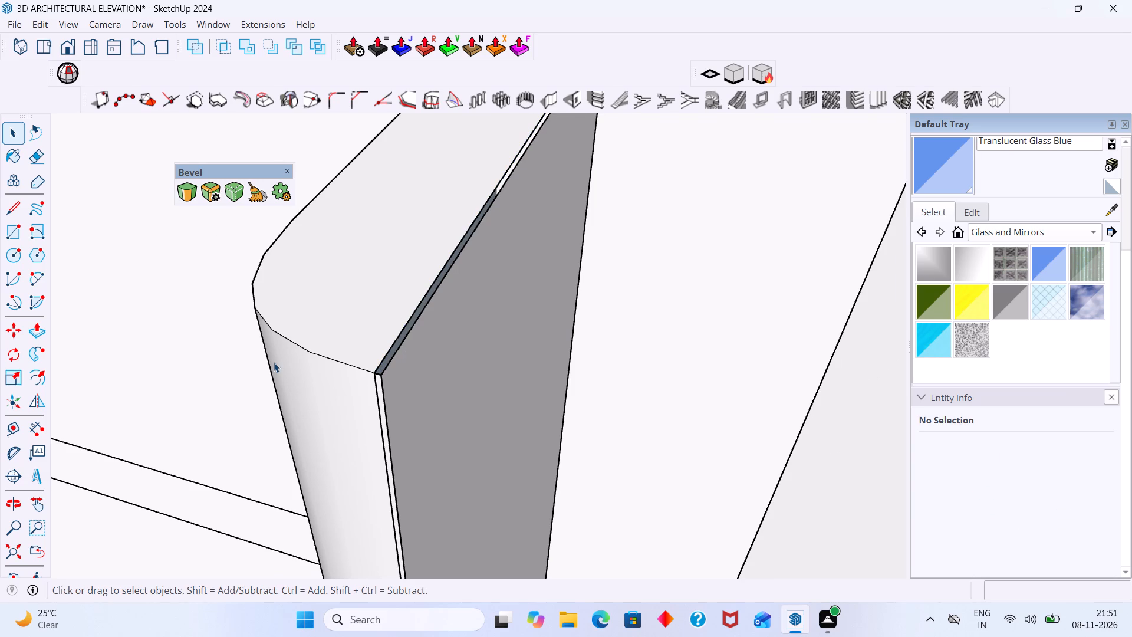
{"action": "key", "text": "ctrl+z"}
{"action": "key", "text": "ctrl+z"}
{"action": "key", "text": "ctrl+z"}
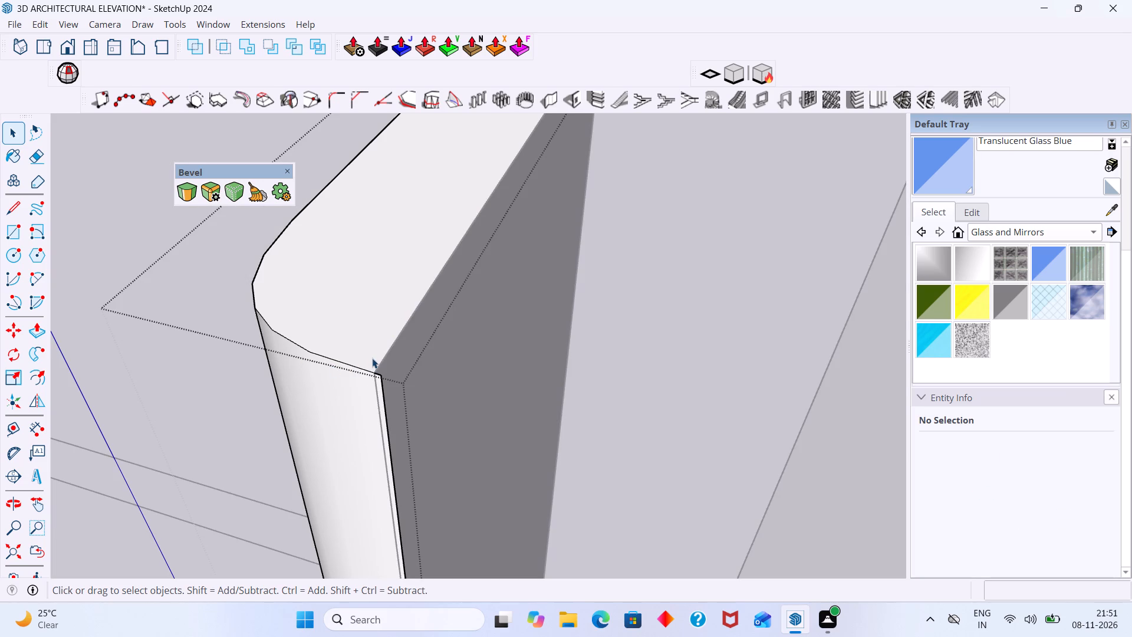
Close the parapet block's group for editing and select the whole group.
{"action": "left_click", "coordinate": [373, 352]}
{"action": "scroll", "coordinate": [377, 350], "scroll_direction": "down", "scroll_amount": 3}
{"action": "double_click", "coordinate": [392, 340]}
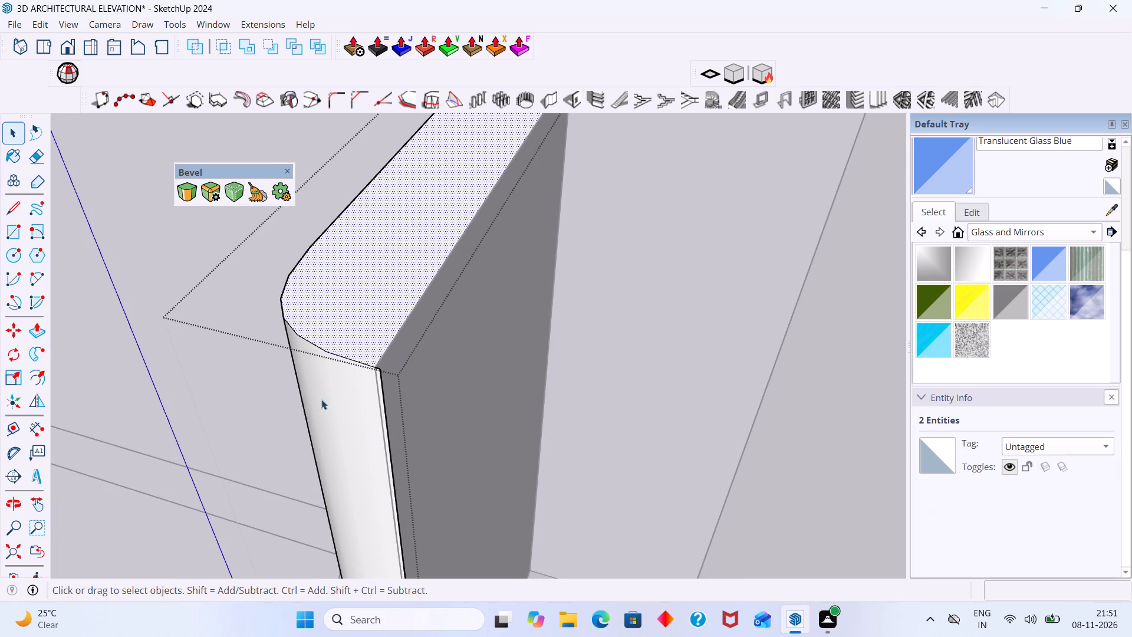
{"action": "left_click", "coordinate": [121, 421]}
{"action": "left_click", "coordinate": [336, 333]}
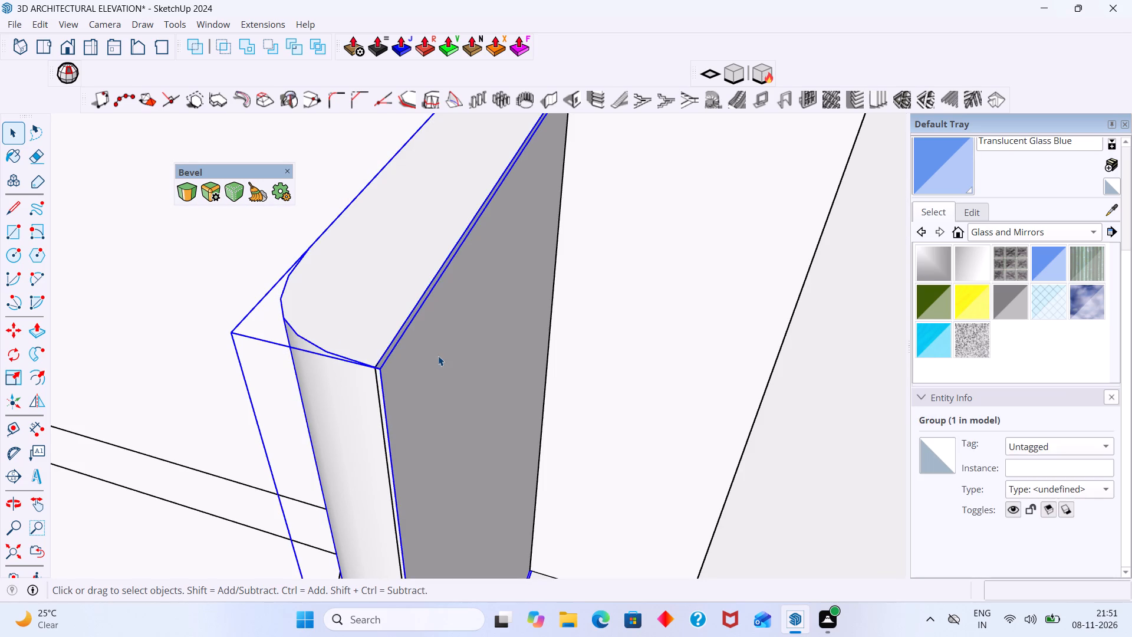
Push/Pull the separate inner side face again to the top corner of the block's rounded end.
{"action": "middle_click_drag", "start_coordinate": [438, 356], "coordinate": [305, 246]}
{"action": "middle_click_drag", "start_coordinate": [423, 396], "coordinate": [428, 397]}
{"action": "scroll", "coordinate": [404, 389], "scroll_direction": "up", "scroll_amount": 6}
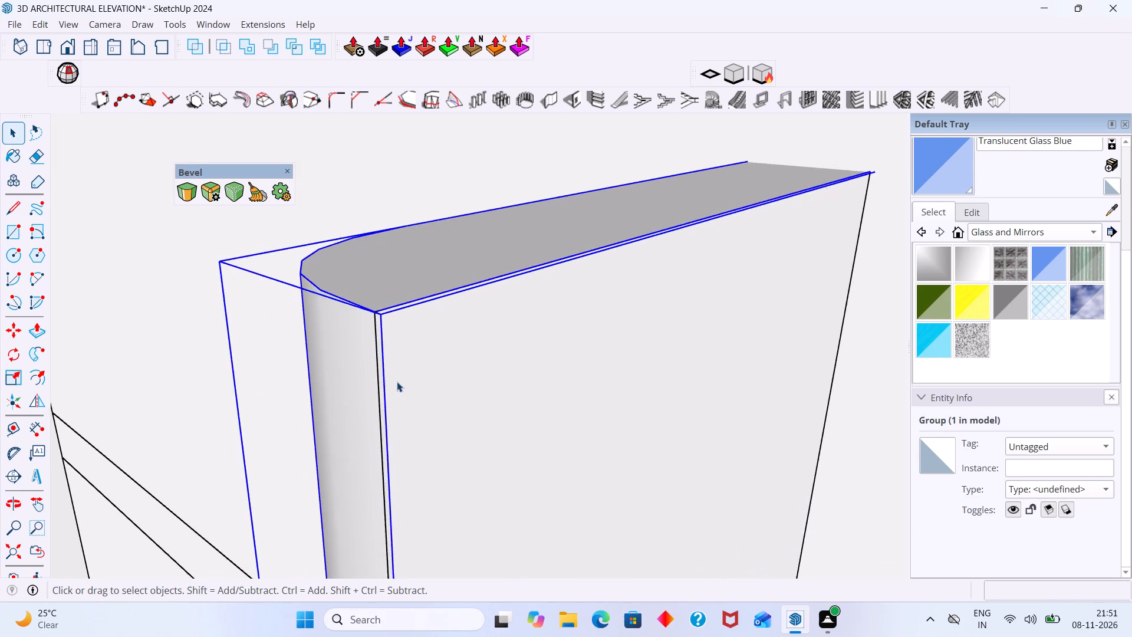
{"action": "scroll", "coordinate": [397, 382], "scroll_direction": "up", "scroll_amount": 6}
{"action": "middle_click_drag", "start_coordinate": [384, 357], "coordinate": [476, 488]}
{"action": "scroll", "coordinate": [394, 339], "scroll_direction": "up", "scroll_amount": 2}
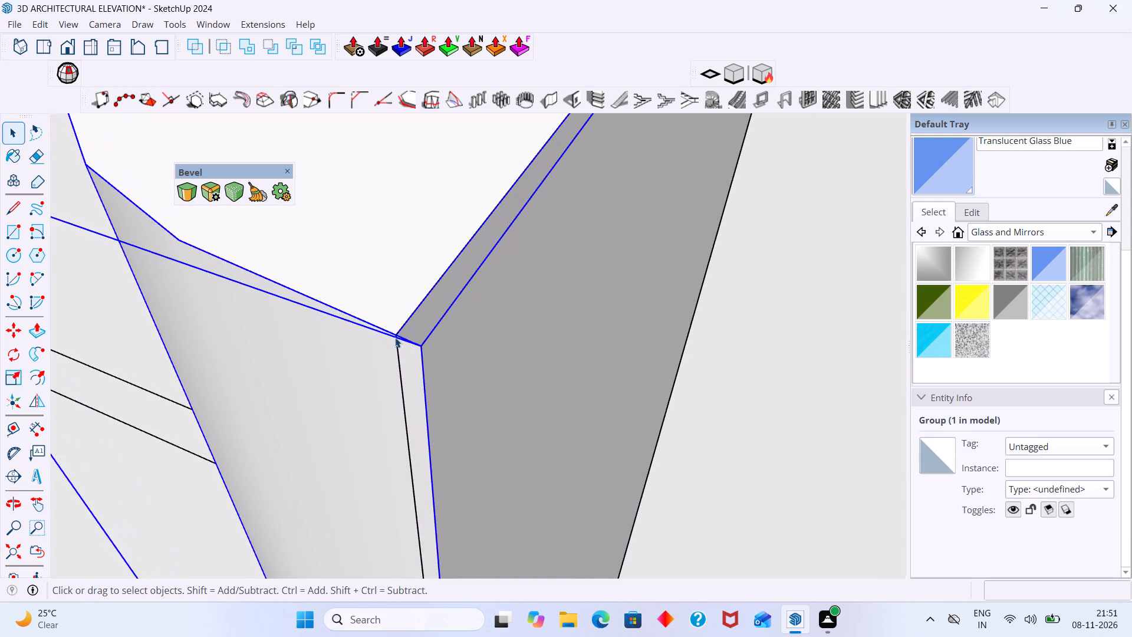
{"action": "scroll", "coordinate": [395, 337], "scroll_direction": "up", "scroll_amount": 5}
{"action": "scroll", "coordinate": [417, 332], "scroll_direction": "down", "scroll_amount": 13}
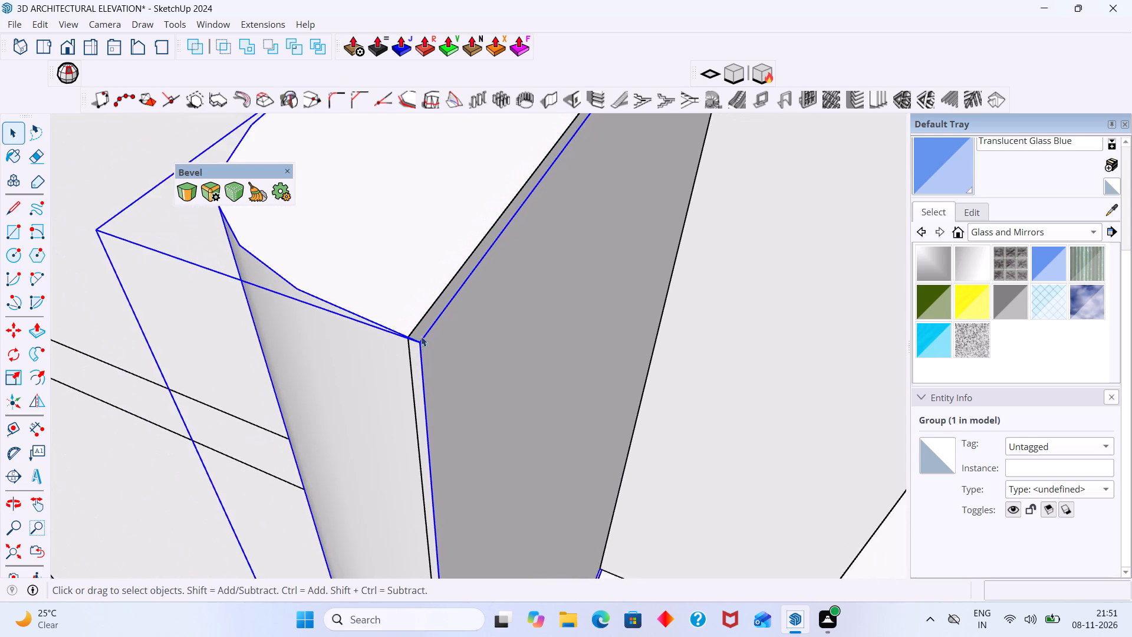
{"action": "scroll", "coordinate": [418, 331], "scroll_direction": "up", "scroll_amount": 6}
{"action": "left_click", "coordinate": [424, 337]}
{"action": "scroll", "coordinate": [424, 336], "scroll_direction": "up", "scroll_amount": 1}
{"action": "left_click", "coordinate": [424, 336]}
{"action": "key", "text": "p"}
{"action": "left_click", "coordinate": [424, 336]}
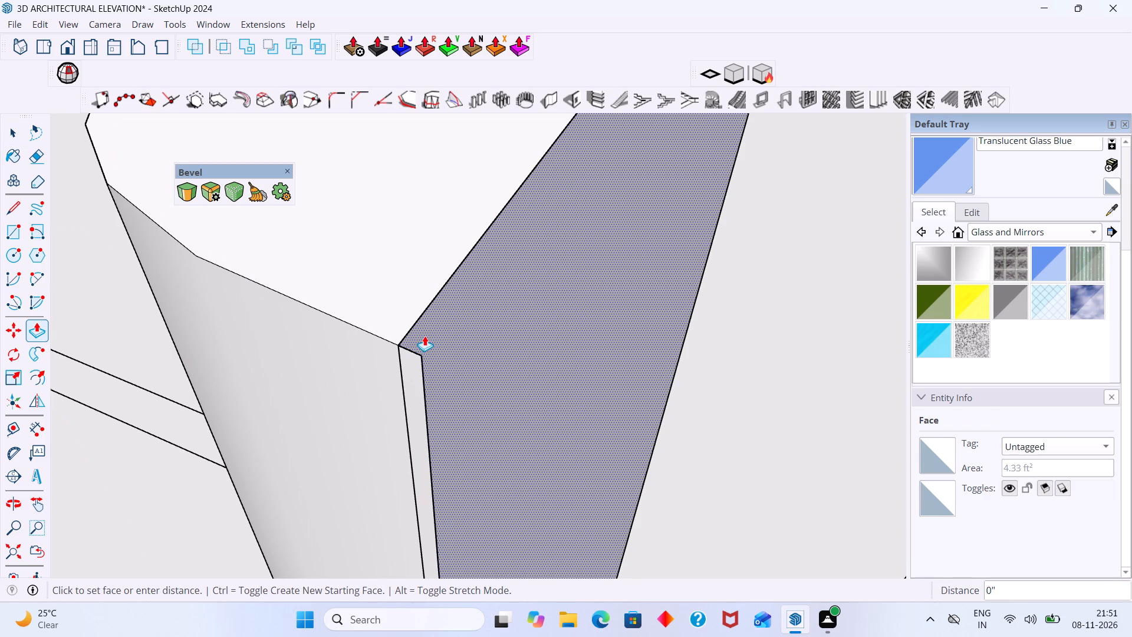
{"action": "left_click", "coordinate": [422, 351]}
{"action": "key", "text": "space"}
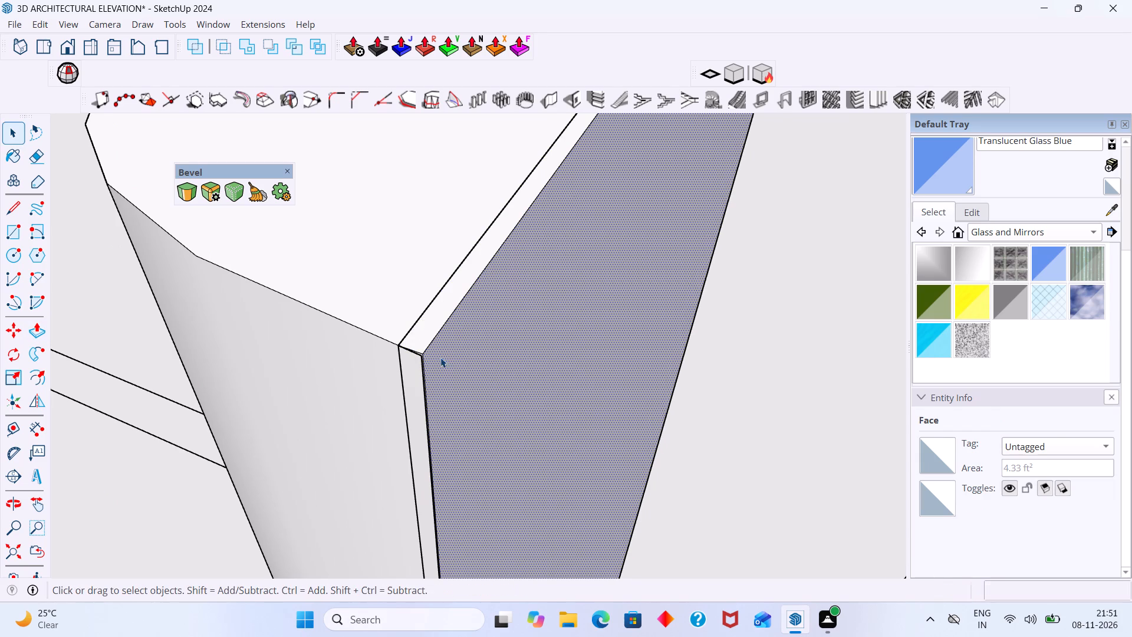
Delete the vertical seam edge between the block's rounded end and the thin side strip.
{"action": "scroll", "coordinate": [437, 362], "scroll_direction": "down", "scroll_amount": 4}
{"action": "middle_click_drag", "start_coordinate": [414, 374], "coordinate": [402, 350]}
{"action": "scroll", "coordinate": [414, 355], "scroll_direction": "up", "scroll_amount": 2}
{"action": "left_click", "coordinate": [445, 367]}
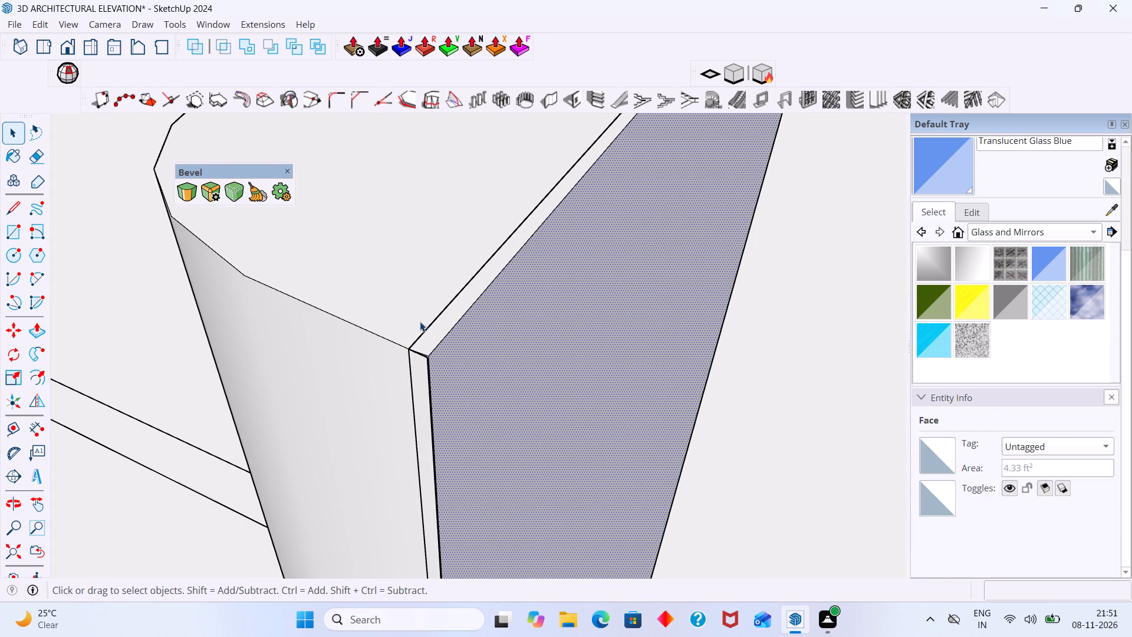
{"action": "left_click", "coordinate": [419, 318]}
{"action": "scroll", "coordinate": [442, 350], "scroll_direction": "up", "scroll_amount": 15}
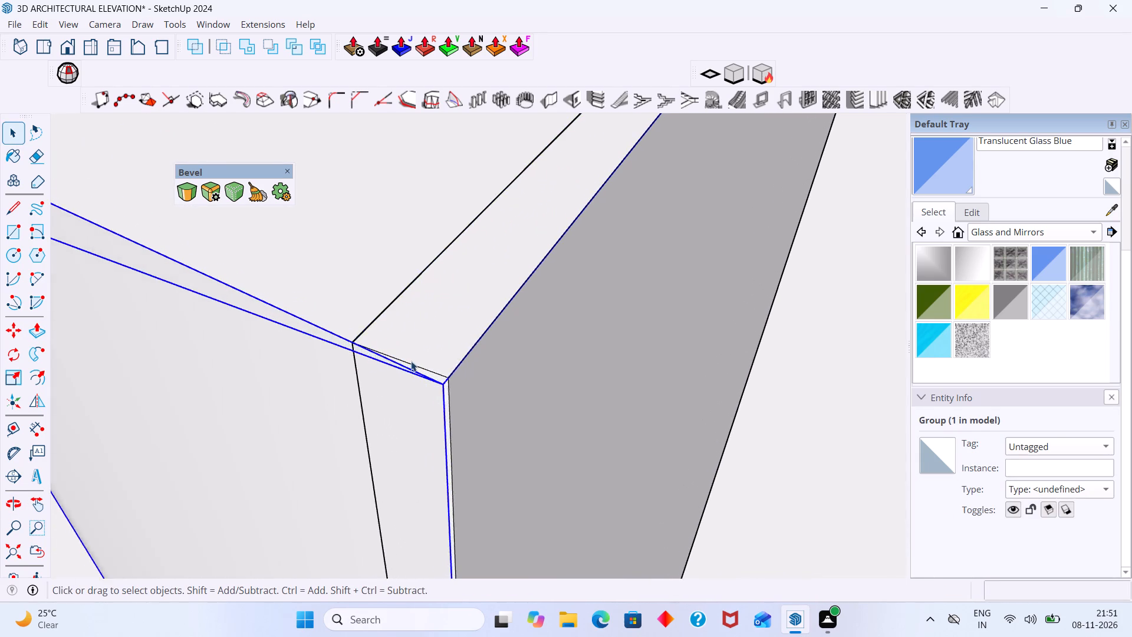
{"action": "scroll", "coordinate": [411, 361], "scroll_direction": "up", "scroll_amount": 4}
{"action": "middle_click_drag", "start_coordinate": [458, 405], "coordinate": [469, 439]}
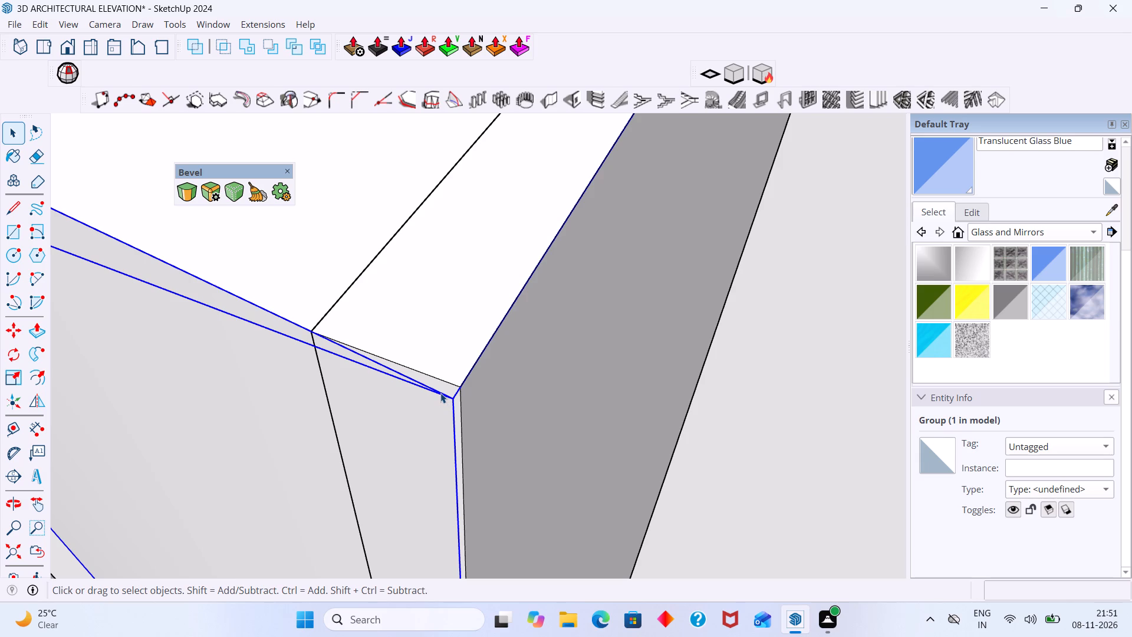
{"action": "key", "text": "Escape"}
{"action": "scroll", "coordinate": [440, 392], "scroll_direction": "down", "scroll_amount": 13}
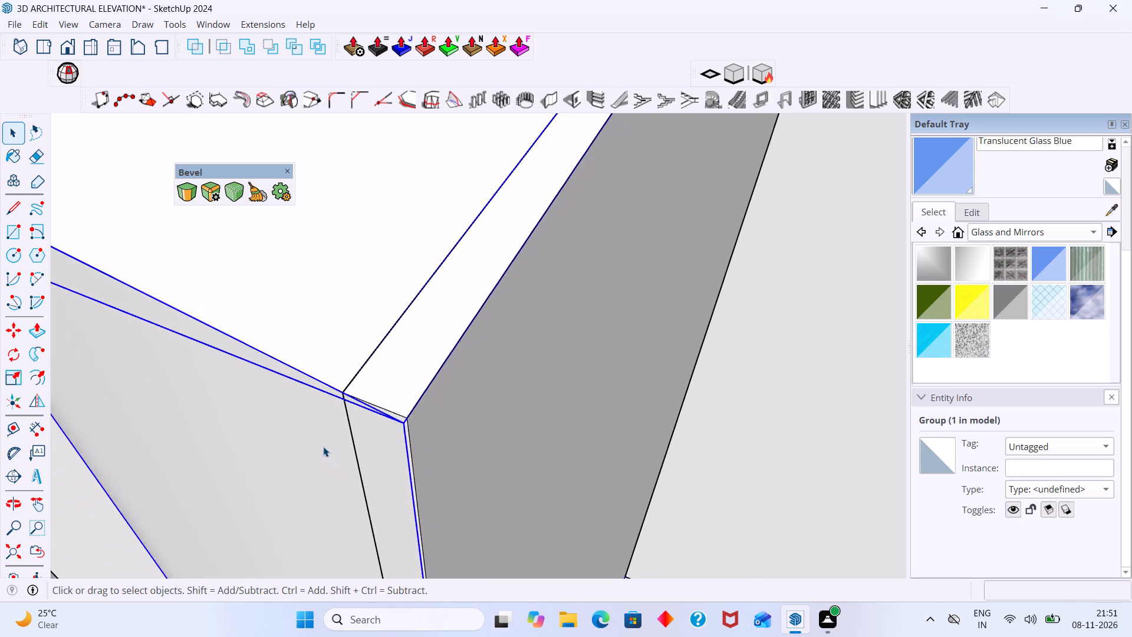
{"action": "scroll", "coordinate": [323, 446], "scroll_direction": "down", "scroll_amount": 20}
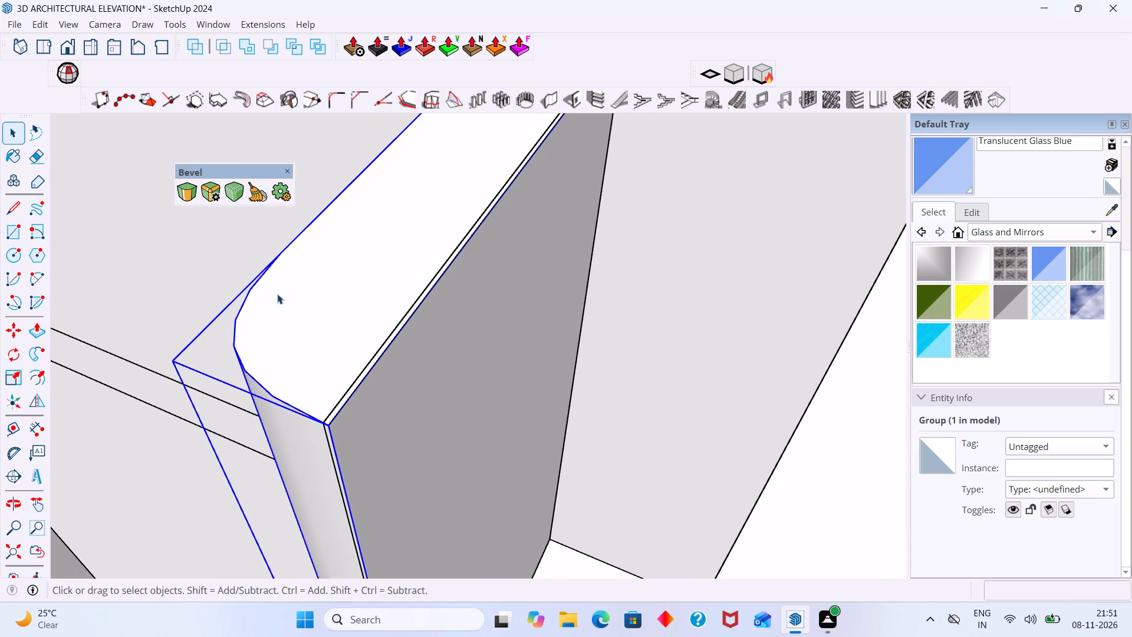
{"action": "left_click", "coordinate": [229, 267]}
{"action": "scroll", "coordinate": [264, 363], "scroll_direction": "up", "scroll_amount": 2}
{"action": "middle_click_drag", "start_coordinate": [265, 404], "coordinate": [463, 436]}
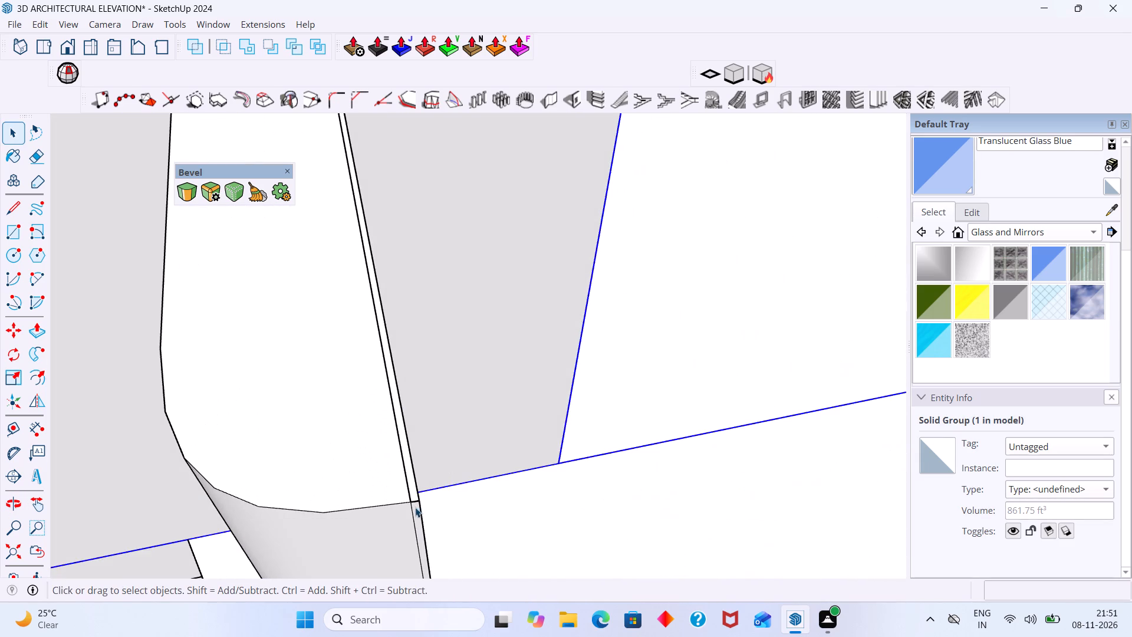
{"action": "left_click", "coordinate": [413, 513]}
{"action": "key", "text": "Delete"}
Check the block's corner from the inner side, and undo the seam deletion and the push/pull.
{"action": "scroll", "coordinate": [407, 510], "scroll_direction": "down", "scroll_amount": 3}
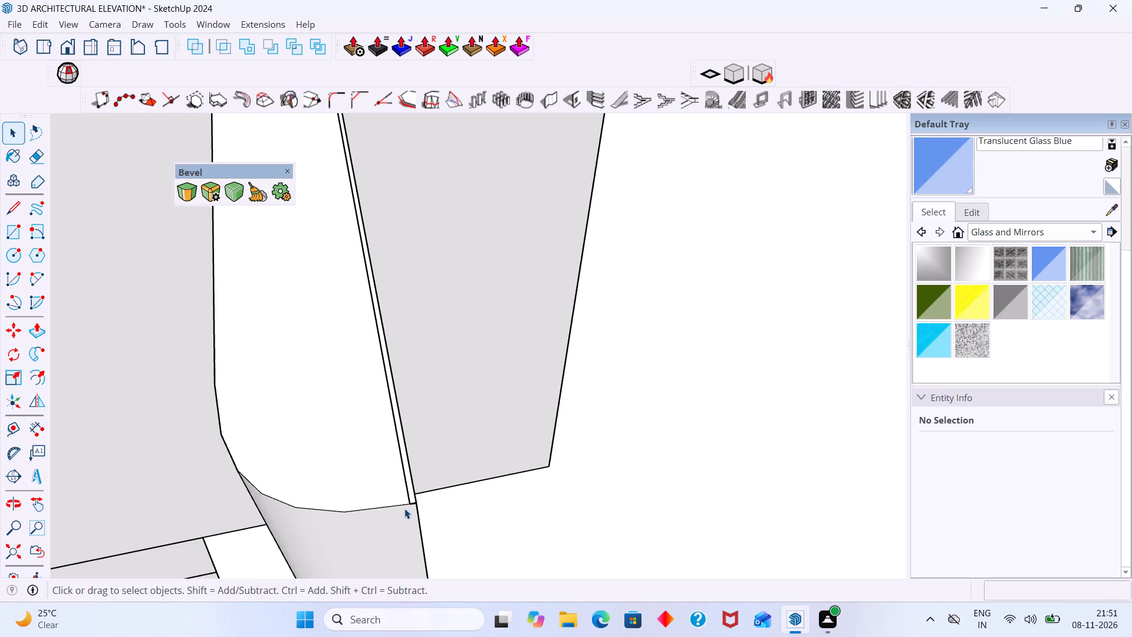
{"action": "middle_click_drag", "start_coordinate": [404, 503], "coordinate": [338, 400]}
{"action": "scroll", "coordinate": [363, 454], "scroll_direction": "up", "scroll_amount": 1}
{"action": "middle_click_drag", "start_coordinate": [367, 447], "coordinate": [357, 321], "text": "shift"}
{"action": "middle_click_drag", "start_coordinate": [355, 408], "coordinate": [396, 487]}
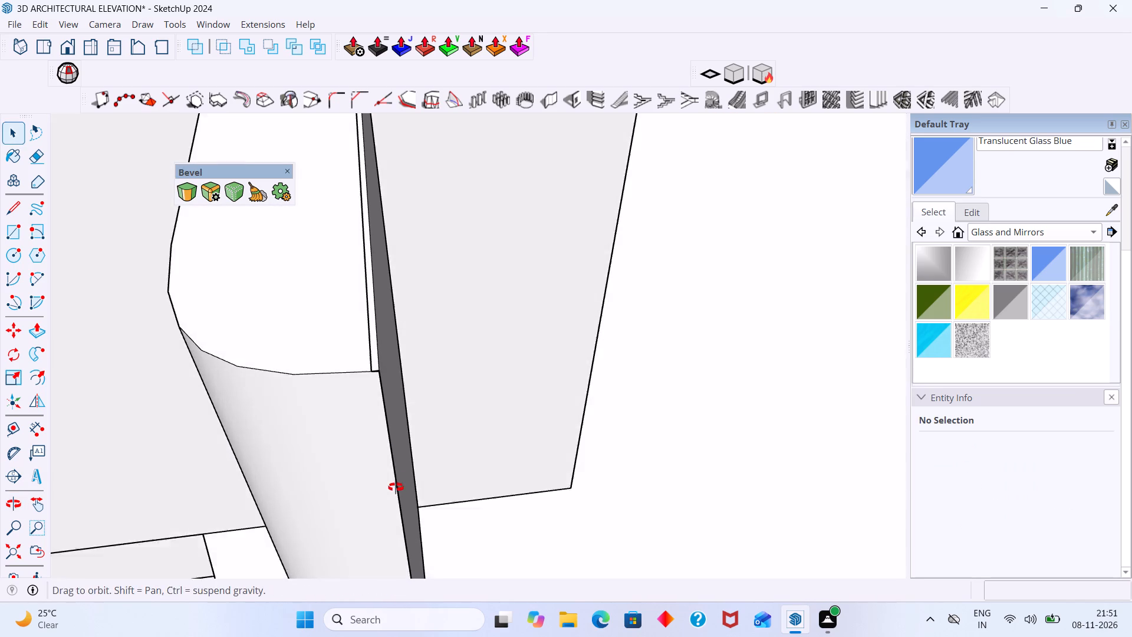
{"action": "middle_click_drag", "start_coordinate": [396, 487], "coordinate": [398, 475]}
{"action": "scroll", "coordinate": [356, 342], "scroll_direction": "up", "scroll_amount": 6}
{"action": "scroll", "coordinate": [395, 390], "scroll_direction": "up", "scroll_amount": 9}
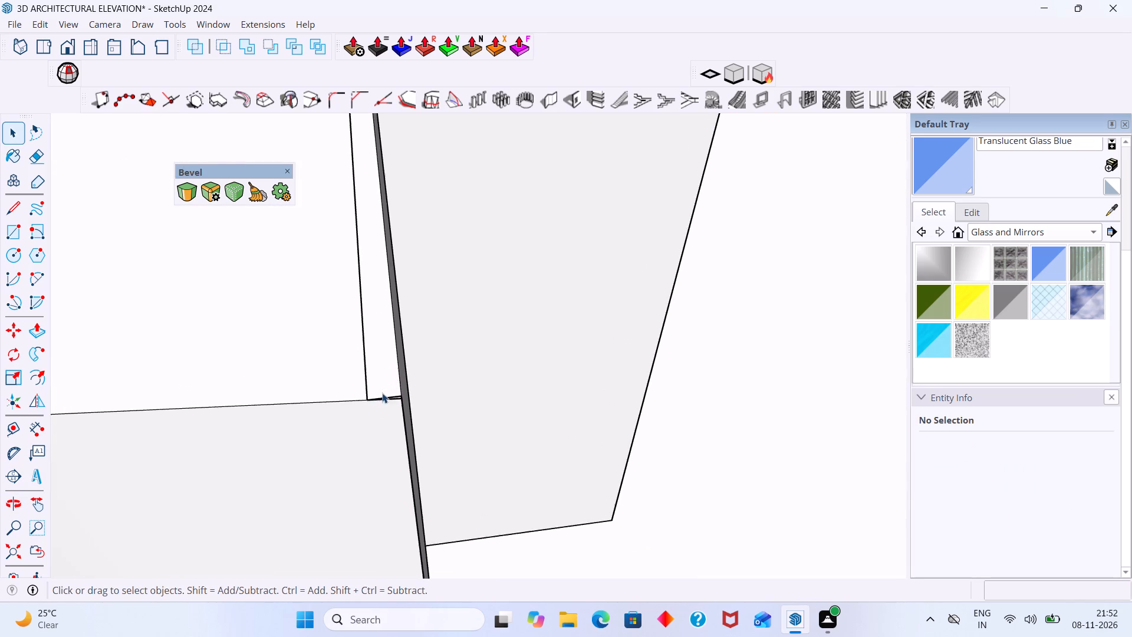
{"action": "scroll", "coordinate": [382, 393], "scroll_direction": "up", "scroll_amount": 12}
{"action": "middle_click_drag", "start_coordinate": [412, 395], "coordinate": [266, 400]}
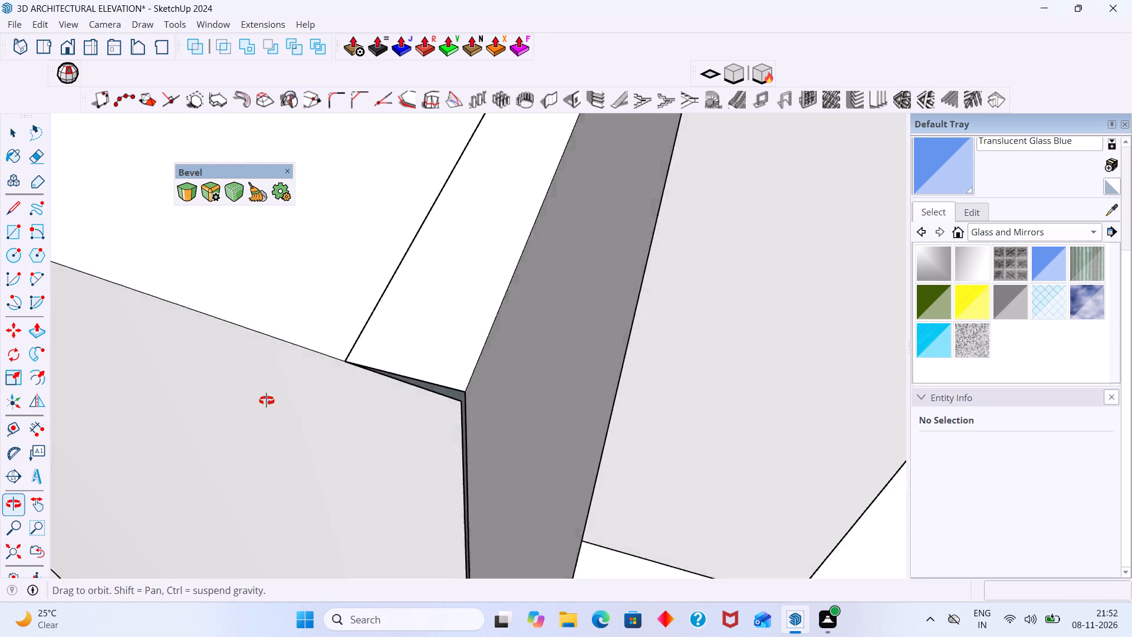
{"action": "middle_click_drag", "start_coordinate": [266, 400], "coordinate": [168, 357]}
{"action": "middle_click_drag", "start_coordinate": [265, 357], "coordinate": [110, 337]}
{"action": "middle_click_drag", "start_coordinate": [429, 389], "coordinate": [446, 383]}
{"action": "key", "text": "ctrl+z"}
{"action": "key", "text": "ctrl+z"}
Bring the whole model back into view and turn it to see the building from above.
{"action": "scroll", "coordinate": [432, 385], "scroll_direction": "down", "scroll_amount": 5}
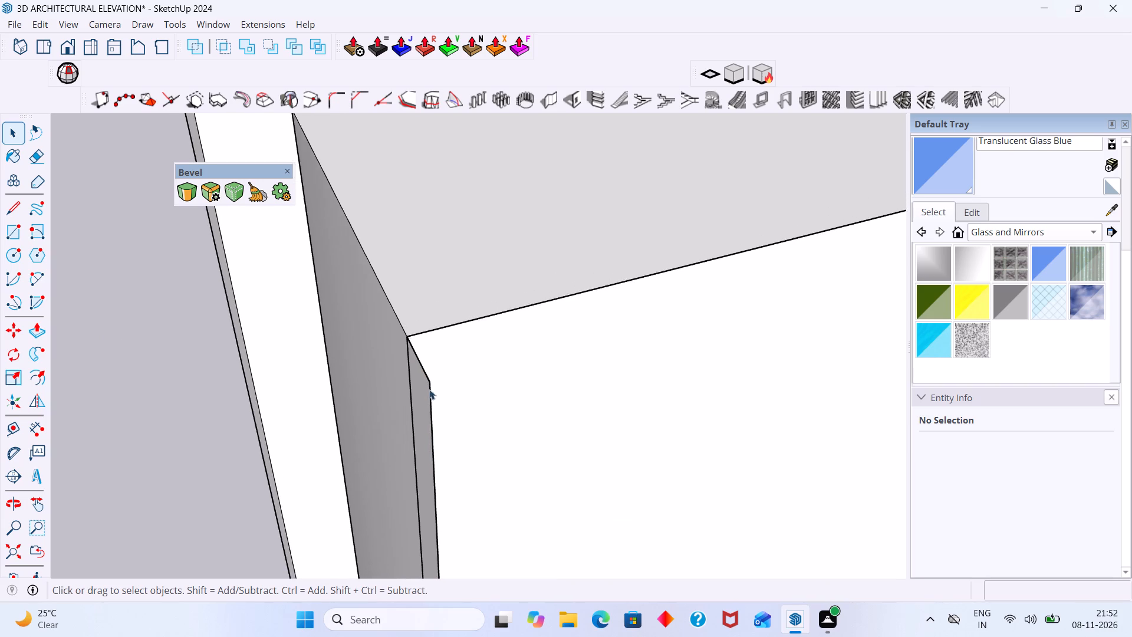
{"action": "scroll", "coordinate": [429, 389], "scroll_direction": "down", "scroll_amount": 7}
{"action": "middle_click_drag", "start_coordinate": [446, 399], "coordinate": [272, 331]}
{"action": "middle_click_drag", "start_coordinate": [527, 418], "coordinate": [445, 350]}
{"action": "middle_click_drag", "start_coordinate": [453, 367], "coordinate": [500, 404]}
{"action": "scroll", "coordinate": [475, 382], "scroll_direction": "down", "scroll_amount": 20}
{"action": "scroll", "coordinate": [475, 382], "scroll_direction": "down", "scroll_amount": 3}
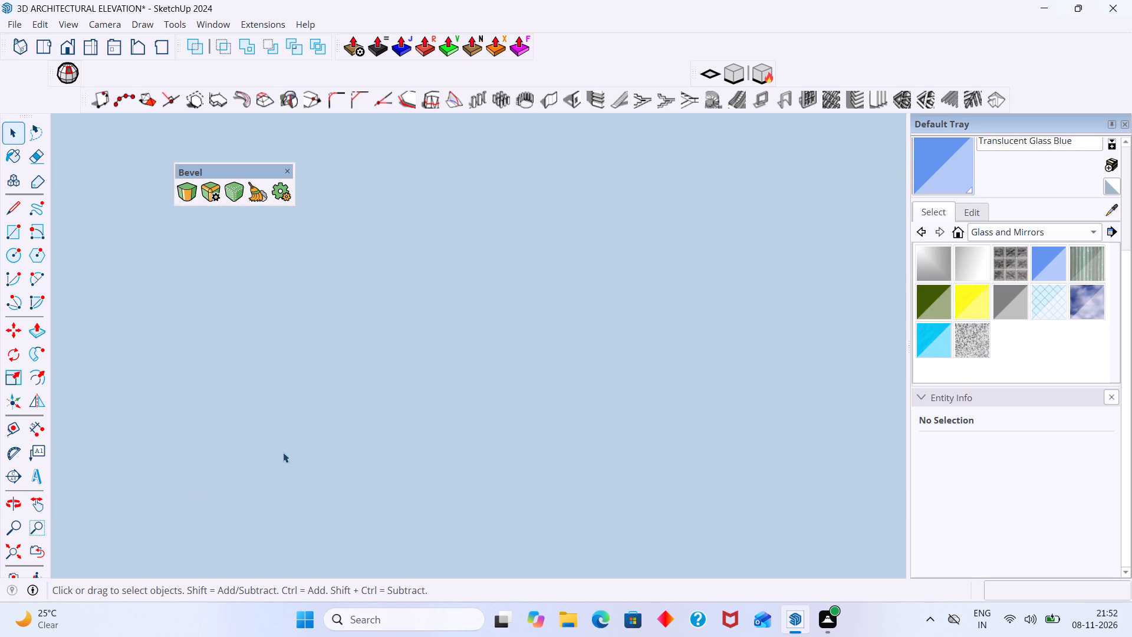
{"action": "scroll", "coordinate": [283, 452], "scroll_direction": "down", "scroll_amount": 4}
{"action": "left_click", "coordinate": [8, 548]}
{"action": "scroll", "coordinate": [94, 514], "scroll_direction": "down", "scroll_amount": 12}
{"action": "middle_click_drag", "start_coordinate": [367, 462], "coordinate": [368, 461]}
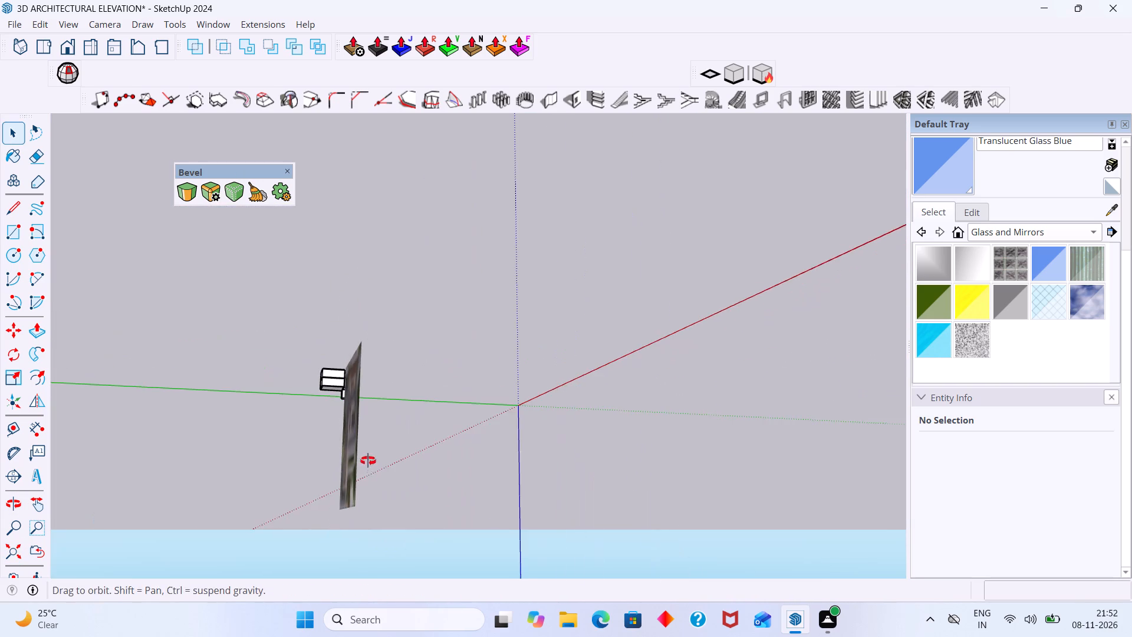
{"action": "middle_click_drag", "start_coordinate": [368, 461], "coordinate": [404, 347]}
{"action": "middle_click_drag", "start_coordinate": [380, 456], "coordinate": [440, 307]}
{"action": "scroll", "coordinate": [431, 343], "scroll_direction": "down", "scroll_amount": 5}
{"action": "middle_click_drag", "start_coordinate": [405, 464], "coordinate": [584, 320]}
{"action": "scroll", "coordinate": [585, 322], "scroll_direction": "down", "scroll_amount": 2}
{"action": "middle_click_drag", "start_coordinate": [585, 322], "coordinate": [586, 330]}
{"action": "scroll", "coordinate": [590, 336], "scroll_direction": "down", "scroll_amount": 4}
{"action": "middle_click_drag", "start_coordinate": [581, 408], "coordinate": [648, 274]}
{"action": "middle_click_drag", "start_coordinate": [489, 393], "coordinate": [574, 348]}
{"action": "middle_click_drag", "start_coordinate": [452, 369], "coordinate": [598, 350]}
Return to a close view of the parapet block at the lower balcony slab's curved end.
{"action": "scroll", "coordinate": [482, 333], "scroll_direction": "up", "scroll_amount": 7}
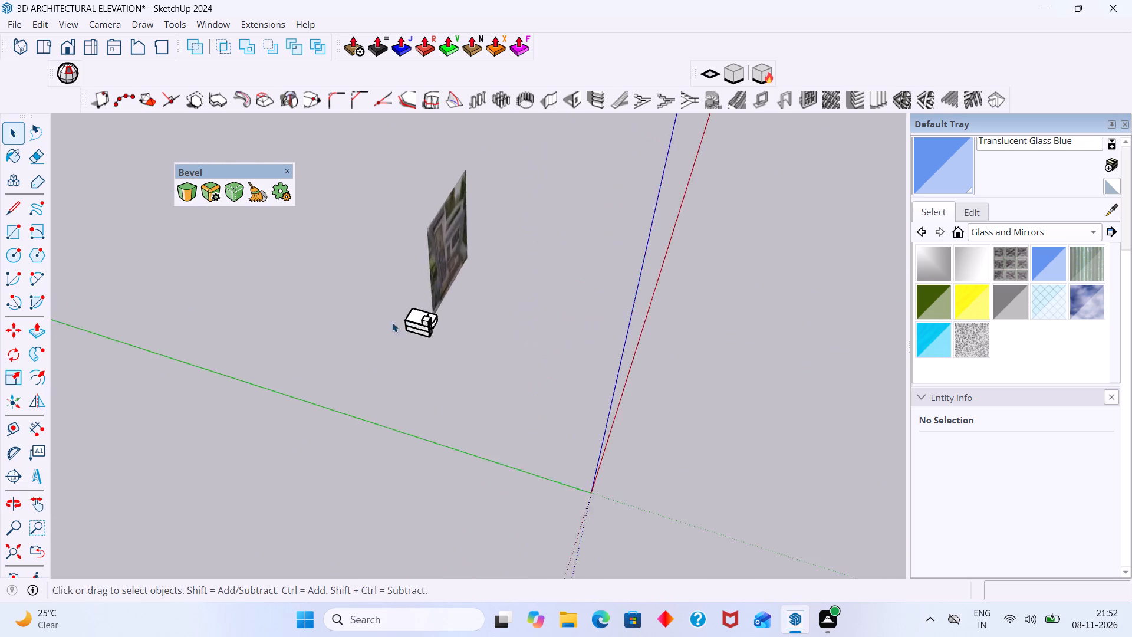
{"action": "scroll", "coordinate": [392, 322], "scroll_direction": "up", "scroll_amount": 16}
{"action": "middle_click_drag", "start_coordinate": [463, 330], "coordinate": [379, 316]}
{"action": "scroll", "coordinate": [451, 340], "scroll_direction": "up", "scroll_amount": 9}
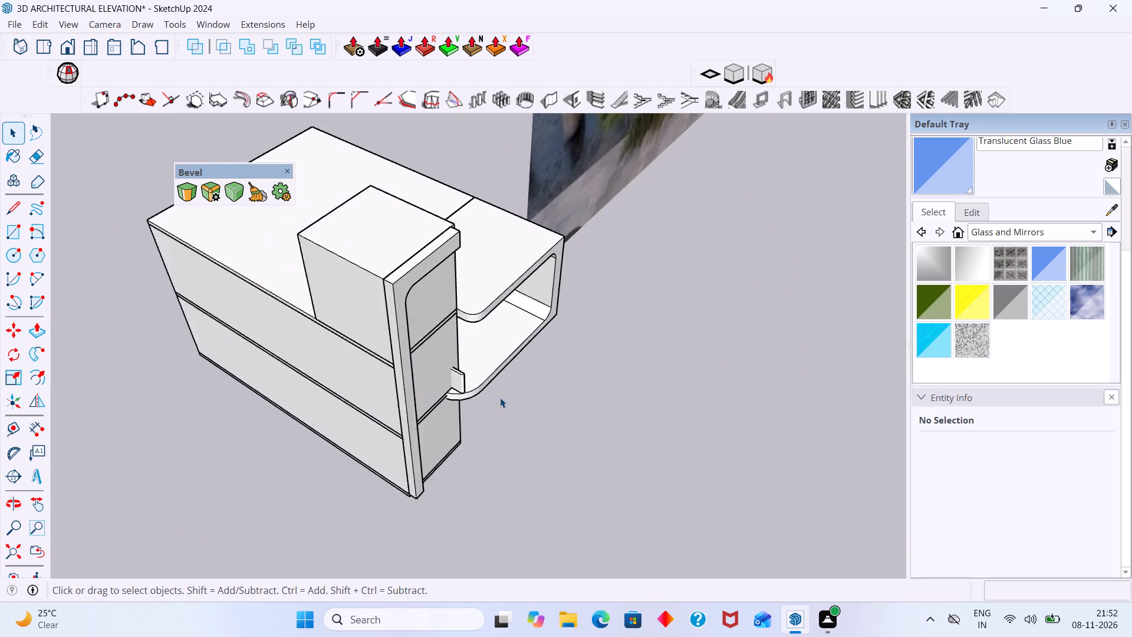
{"action": "scroll", "coordinate": [500, 398], "scroll_direction": "up", "scroll_amount": 10}
{"action": "scroll", "coordinate": [401, 395], "scroll_direction": "down", "scroll_amount": 10}
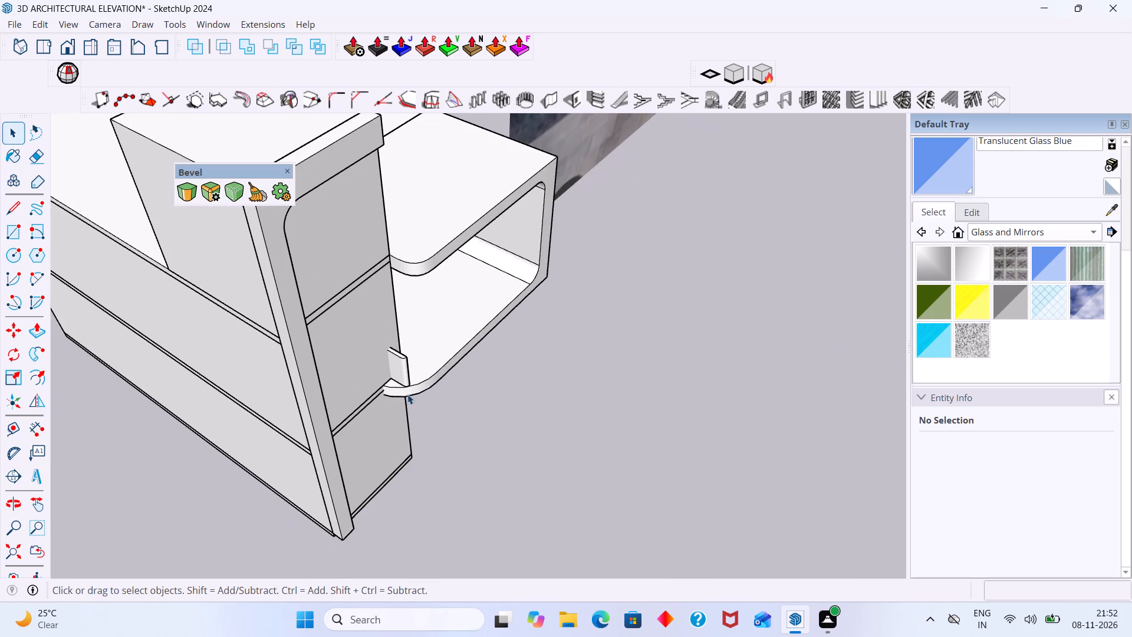
{"action": "middle_click_drag", "start_coordinate": [407, 390], "coordinate": [448, 534], "text": "shift"}
{"action": "scroll", "coordinate": [413, 409], "scroll_direction": "up", "scroll_amount": 3}
{"action": "middle_click_drag", "start_coordinate": [345, 445], "coordinate": [224, 430]}
{"action": "scroll", "coordinate": [428, 534], "scroll_direction": "up", "scroll_amount": 2}
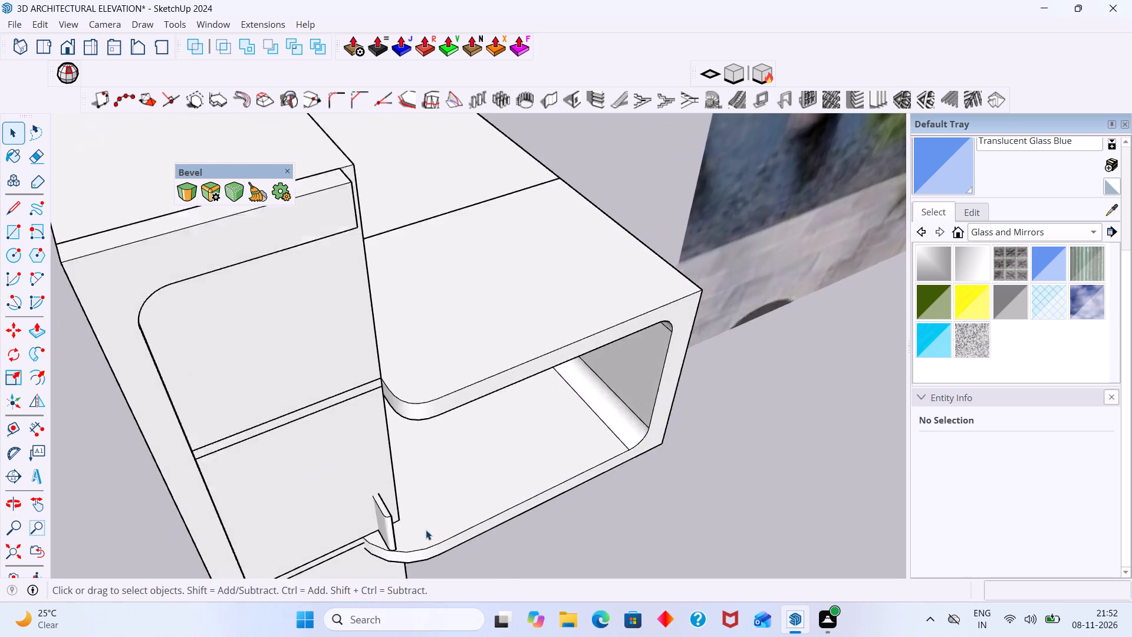
{"action": "scroll", "coordinate": [426, 530], "scroll_direction": "up", "scroll_amount": 9}
{"action": "middle_click_drag", "start_coordinate": [386, 518], "coordinate": [268, 526]}
{"action": "scroll", "coordinate": [269, 526], "scroll_direction": "up", "scroll_amount": 1}
{"action": "scroll", "coordinate": [182, 482], "scroll_direction": "up", "scroll_amount": 7}
{"action": "middle_click_drag", "start_coordinate": [179, 469], "coordinate": [241, 496], "text": "shift"}
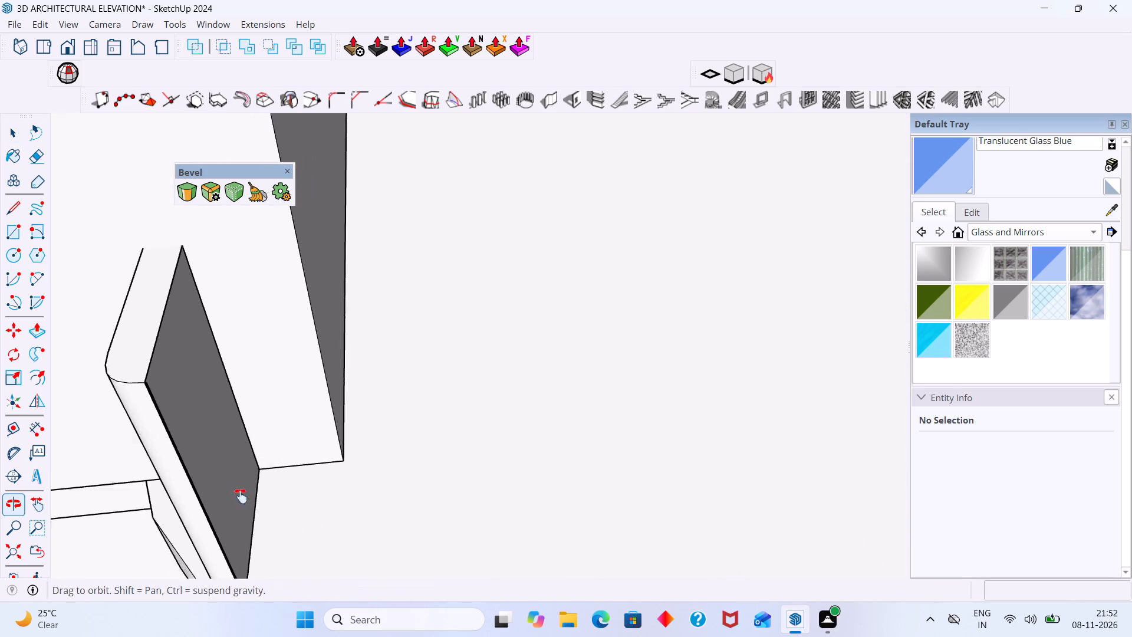
{"action": "middle_click_drag", "start_coordinate": [241, 496], "coordinate": [256, 501], "text": "shift"}
{"action": "scroll", "coordinate": [196, 467], "scroll_direction": "up", "scroll_amount": 3}
Inside the parapet block's group, split the thin side strip from the rounded end with a zero-width rectangle about 2' 11" tall, corner to corner.
{"action": "left_click", "coordinate": [200, 465]}
{"action": "middle_click_drag", "start_coordinate": [229, 457], "coordinate": [311, 472]}
{"action": "scroll", "coordinate": [302, 453], "scroll_direction": "up", "scroll_amount": 5}
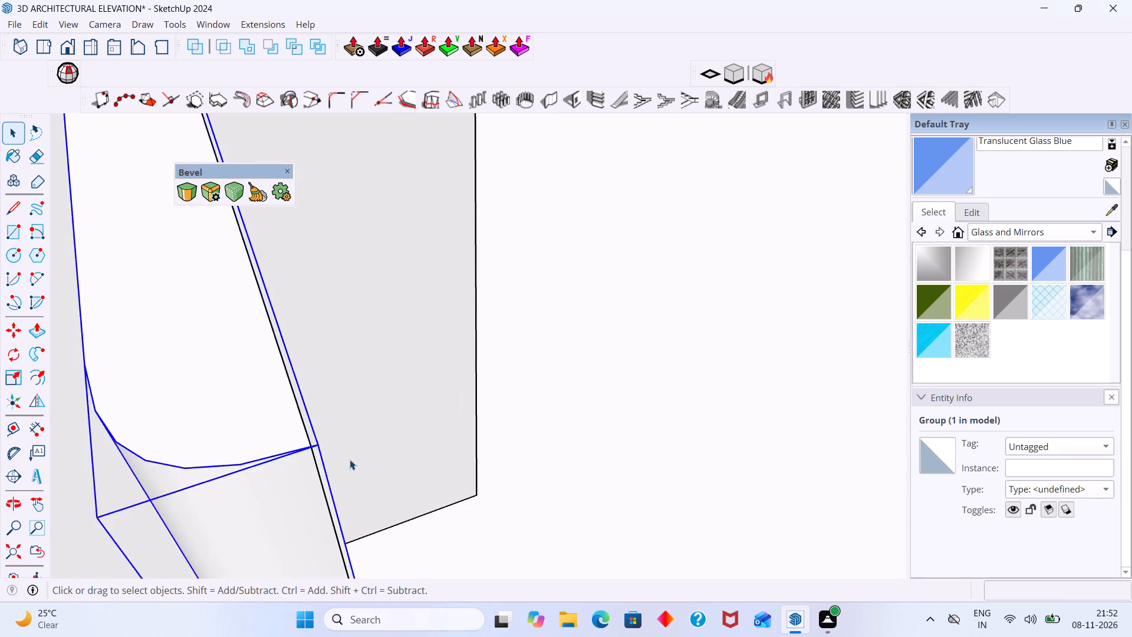
{"action": "scroll", "coordinate": [350, 459], "scroll_direction": "up", "scroll_amount": 3}
{"action": "double_click", "coordinate": [296, 471]}
{"action": "scroll", "coordinate": [320, 468], "scroll_direction": "up", "scroll_amount": 2}
{"action": "left_click", "coordinate": [320, 462]}
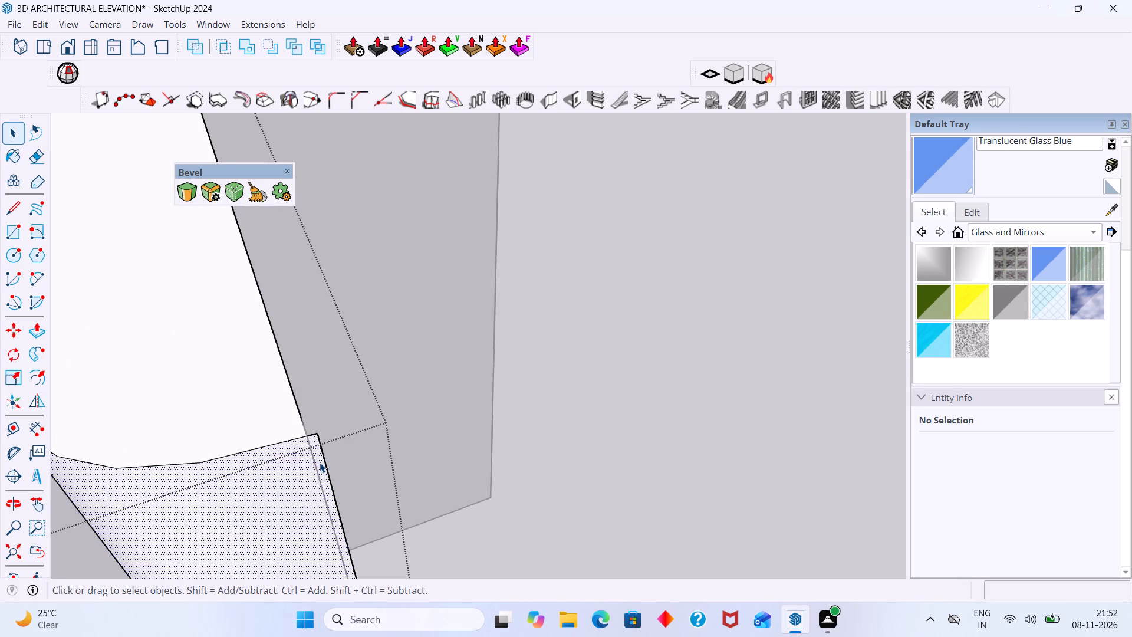
{"action": "scroll", "coordinate": [320, 462], "scroll_direction": "down", "scroll_amount": 1}
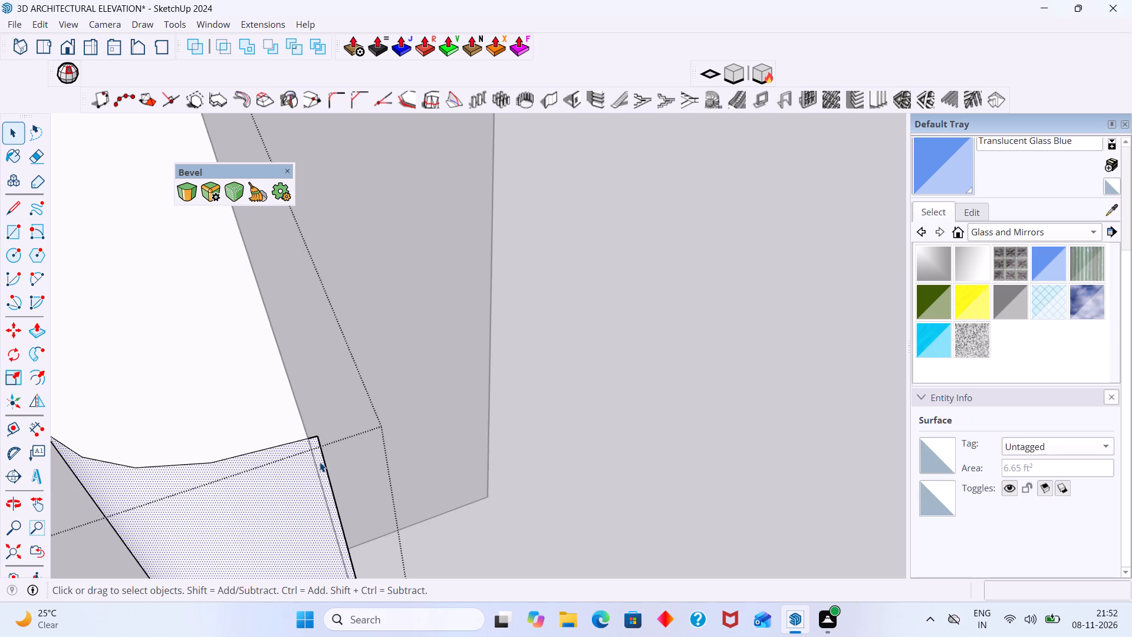
{"action": "key", "text": "r"}
{"action": "left_click", "coordinate": [308, 438]}
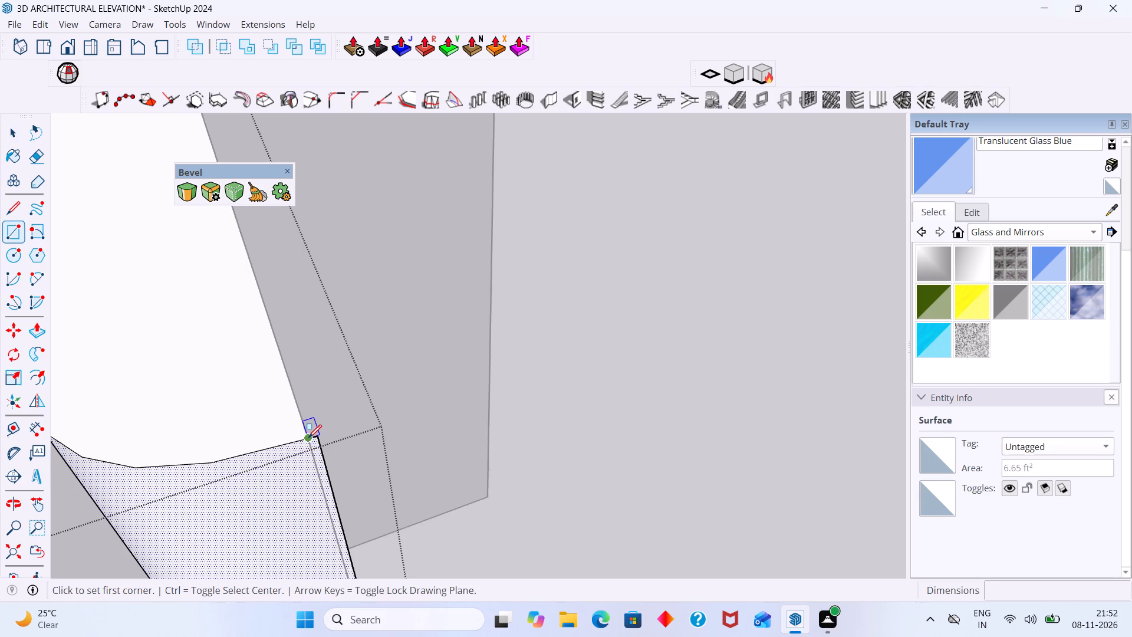
{"action": "scroll", "coordinate": [331, 523], "scroll_direction": "down", "scroll_amount": 2}
{"action": "middle_click_drag", "start_coordinate": [338, 534], "coordinate": [341, 356], "text": "shift"}
{"action": "middle_click_drag", "start_coordinate": [398, 522], "coordinate": [381, 429], "text": "shift"}
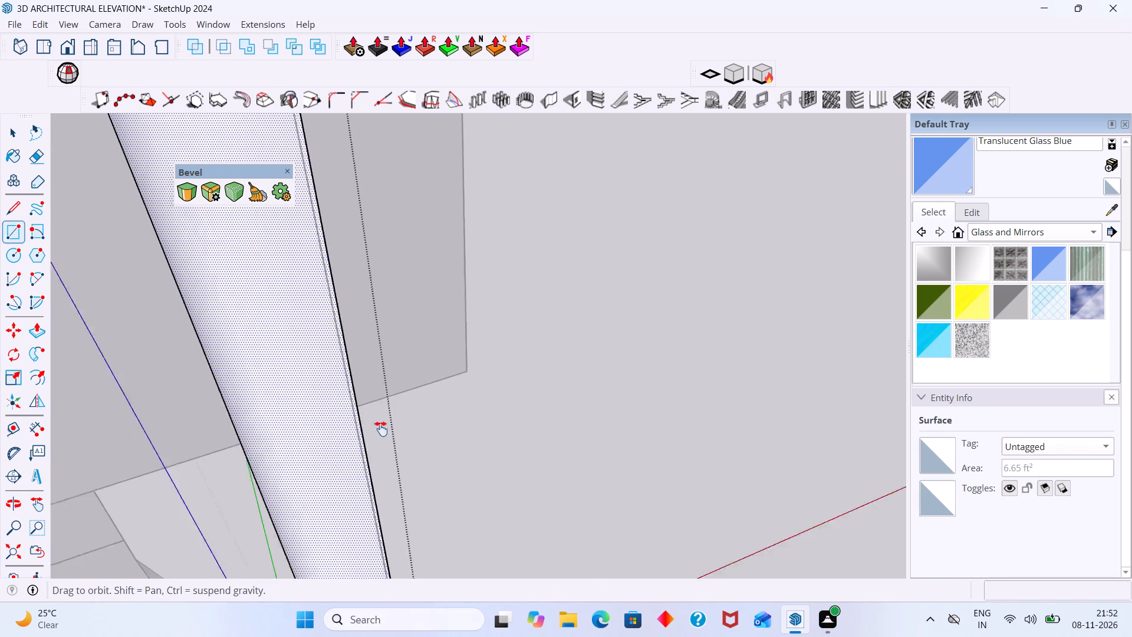
{"action": "middle_click_drag", "start_coordinate": [381, 429], "coordinate": [376, 391], "text": "shift"}
{"action": "middle_click_drag", "start_coordinate": [389, 540], "coordinate": [389, 424], "text": "shift"}
{"action": "scroll", "coordinate": [397, 500], "scroll_direction": "up", "scroll_amount": 5}
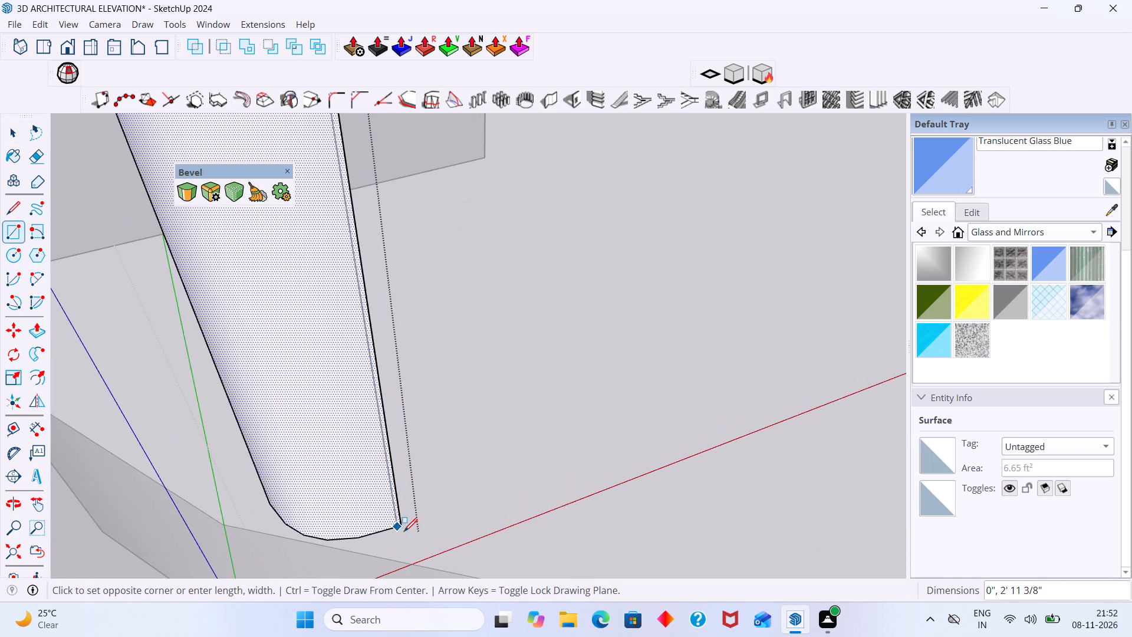
{"action": "scroll", "coordinate": [394, 526], "scroll_direction": "up", "scroll_amount": 5}
{"action": "left_click", "coordinate": [398, 531]}
{"action": "left_click", "coordinate": [398, 530]}
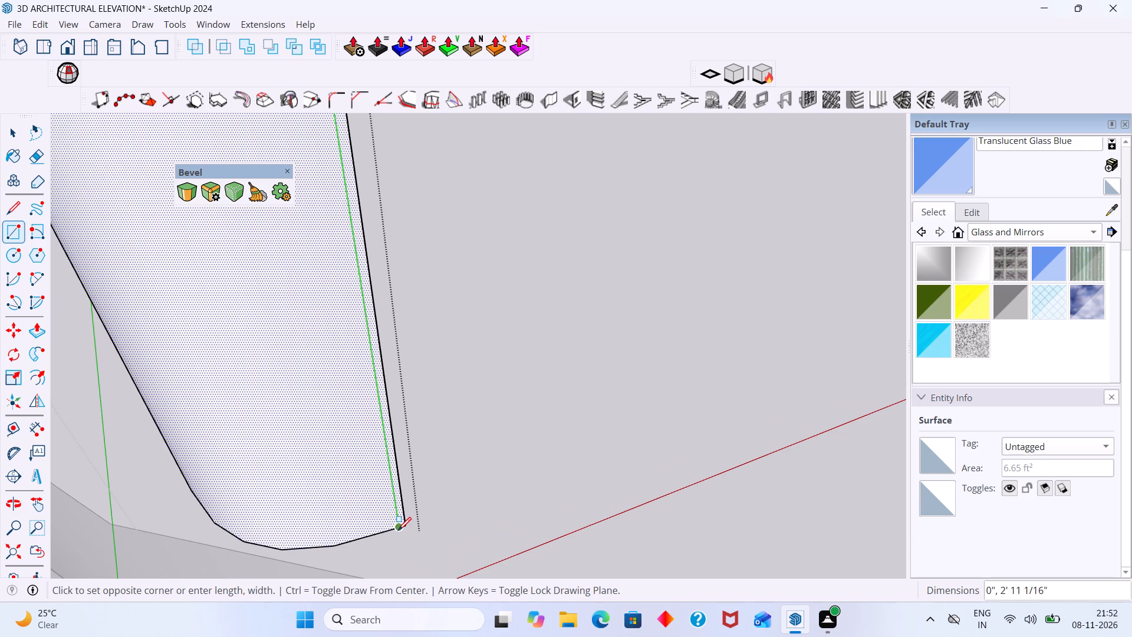
{"action": "left_click", "coordinate": [407, 527]}
{"action": "key", "text": "space"}
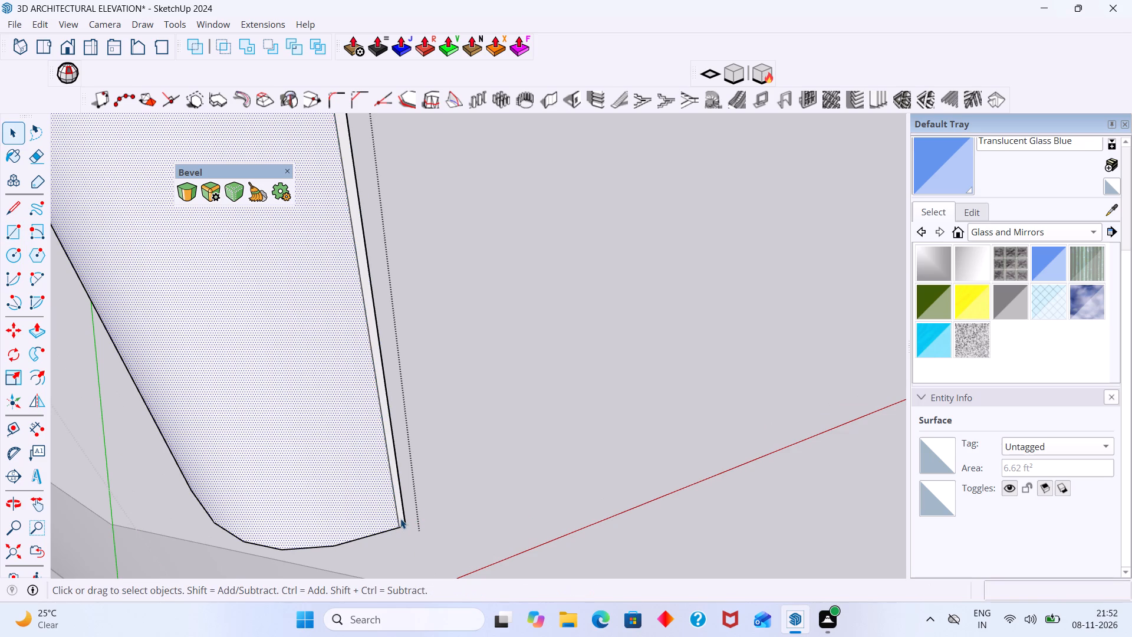
Delete the thin side strip's face, its outer vertical edge and the short leftover edge at the bottom, and leave the group.
{"action": "left_click", "coordinate": [400, 518]}
{"action": "left_click", "coordinate": [400, 517]}
{"action": "scroll", "coordinate": [401, 517], "scroll_direction": "up", "scroll_amount": 2}
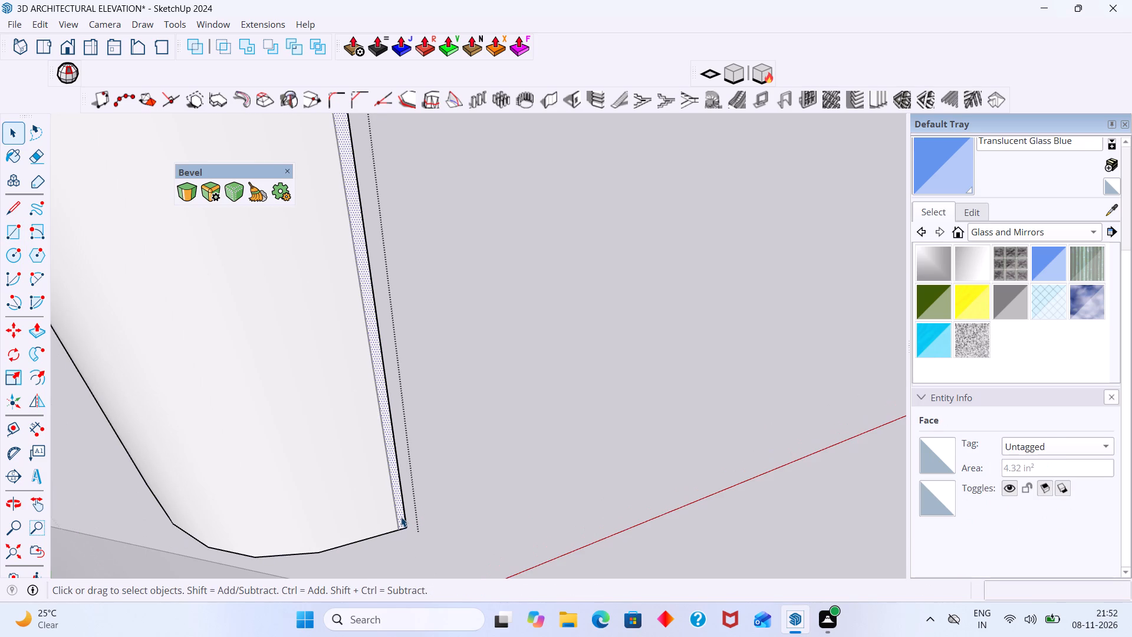
{"action": "key", "text": "Delete"}
{"action": "left_click", "coordinate": [406, 515]}
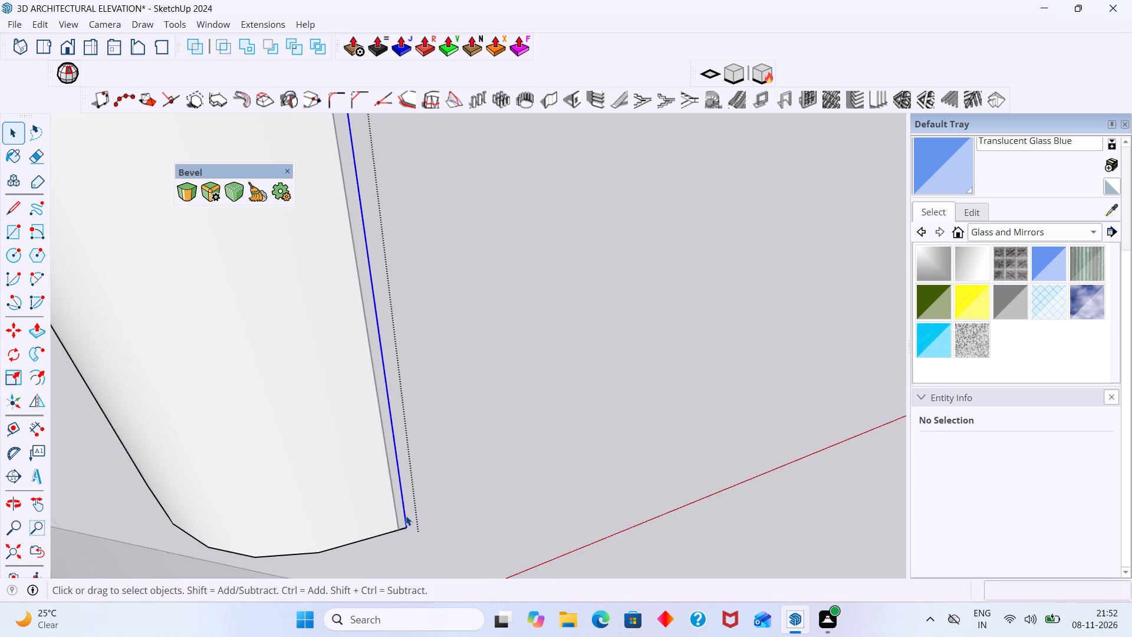
{"action": "key", "text": "Delete"}
{"action": "left_click", "coordinate": [403, 524]}
{"action": "left_click", "coordinate": [404, 525]}
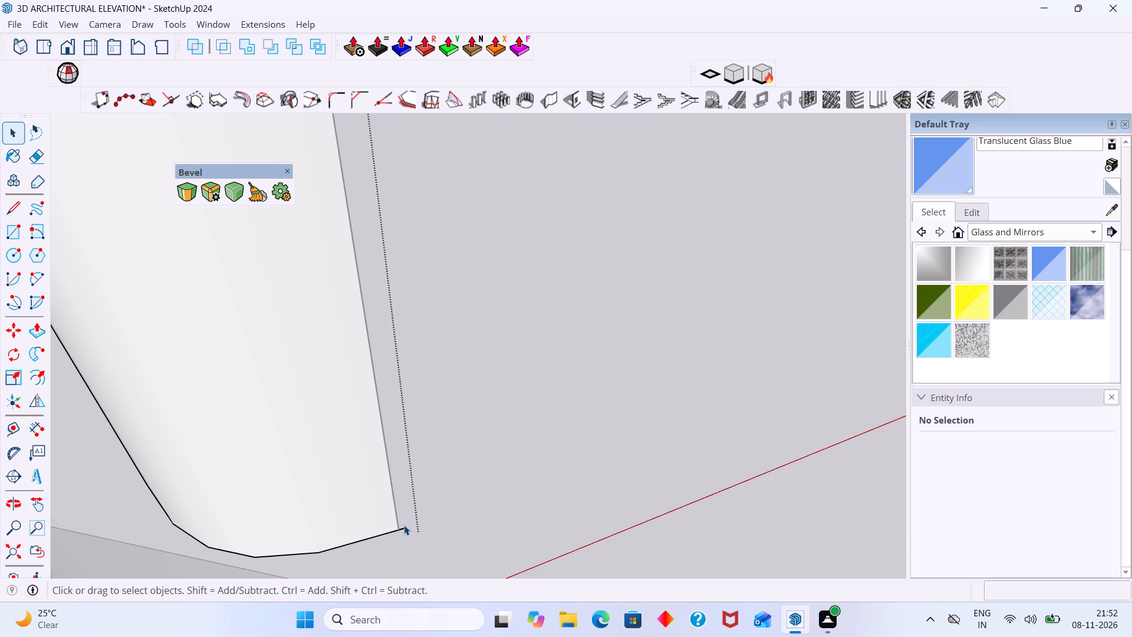
{"action": "left_click", "coordinate": [404, 527]}
{"action": "key", "text": "Delete"}
{"action": "scroll", "coordinate": [405, 518], "scroll_direction": "down", "scroll_amount": 6}
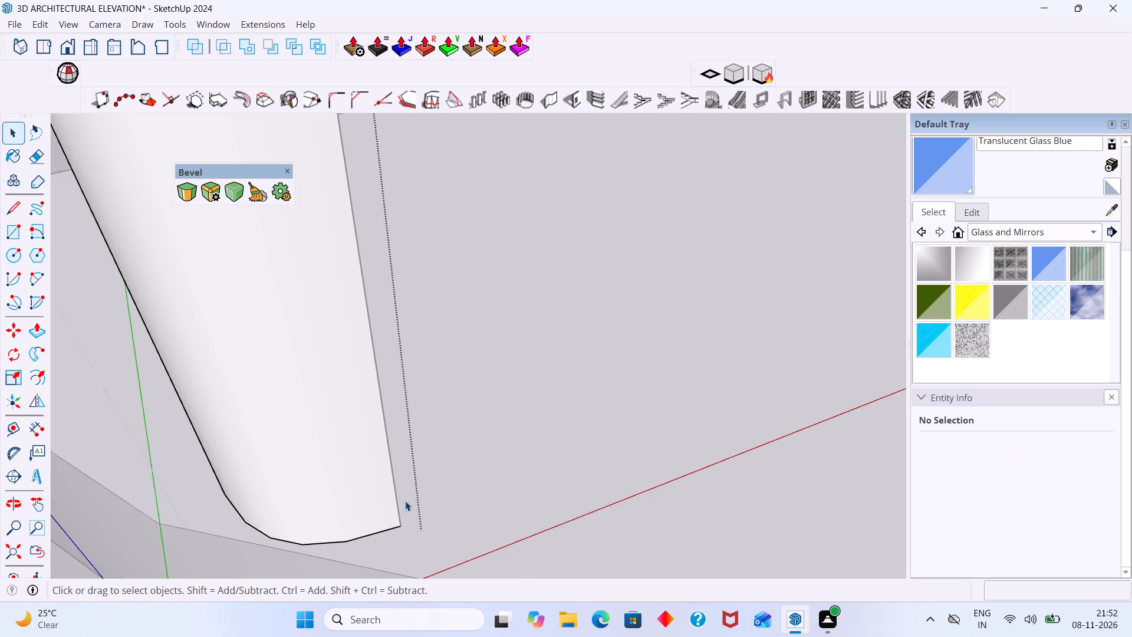
{"action": "scroll", "coordinate": [405, 501], "scroll_direction": "down", "scroll_amount": 20}
{"action": "scroll", "coordinate": [405, 501], "scroll_direction": "down", "scroll_amount": 5}
{"action": "left_click", "coordinate": [483, 404]}
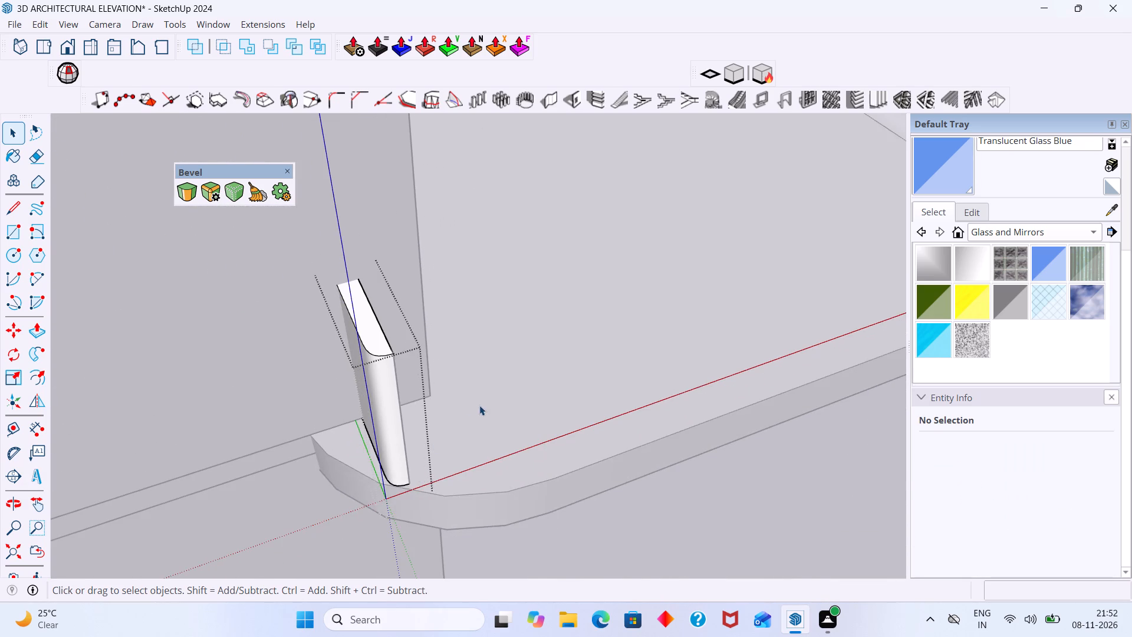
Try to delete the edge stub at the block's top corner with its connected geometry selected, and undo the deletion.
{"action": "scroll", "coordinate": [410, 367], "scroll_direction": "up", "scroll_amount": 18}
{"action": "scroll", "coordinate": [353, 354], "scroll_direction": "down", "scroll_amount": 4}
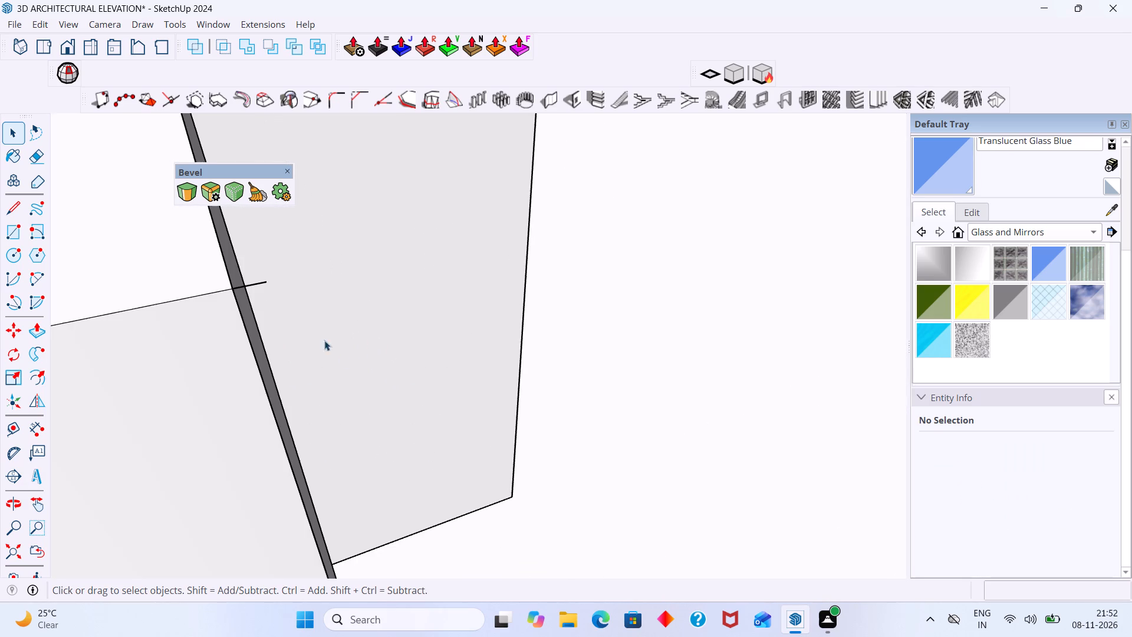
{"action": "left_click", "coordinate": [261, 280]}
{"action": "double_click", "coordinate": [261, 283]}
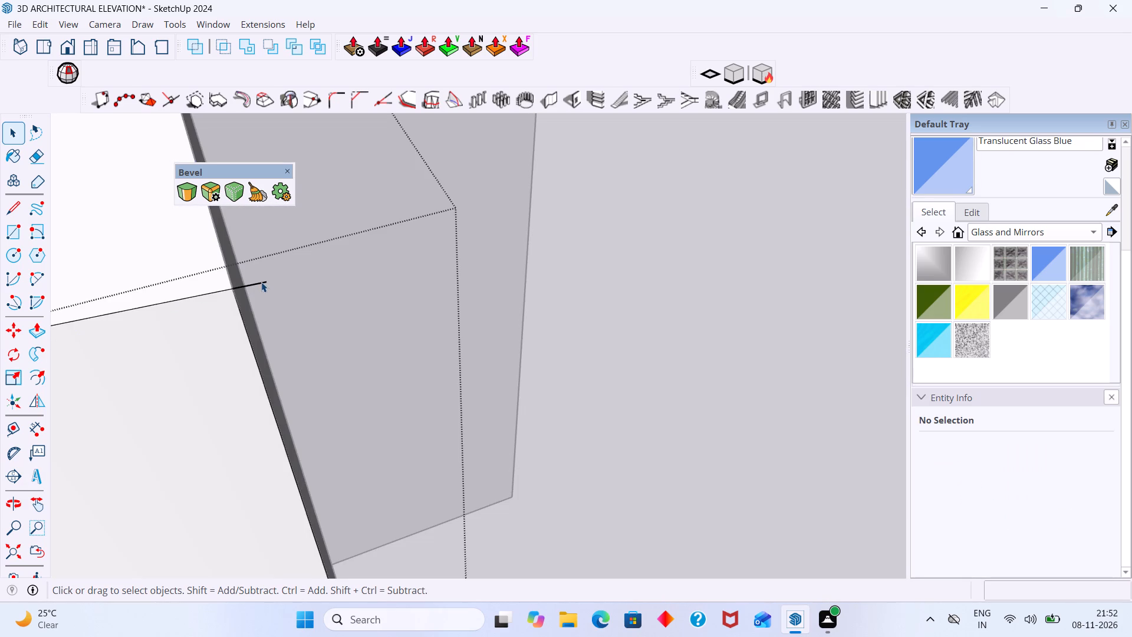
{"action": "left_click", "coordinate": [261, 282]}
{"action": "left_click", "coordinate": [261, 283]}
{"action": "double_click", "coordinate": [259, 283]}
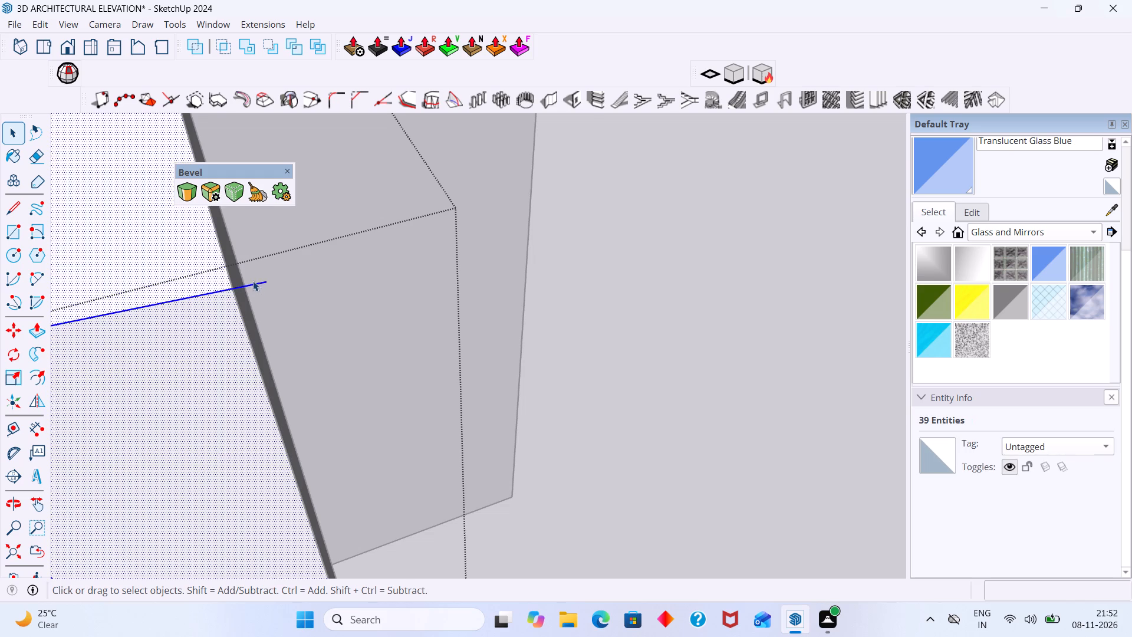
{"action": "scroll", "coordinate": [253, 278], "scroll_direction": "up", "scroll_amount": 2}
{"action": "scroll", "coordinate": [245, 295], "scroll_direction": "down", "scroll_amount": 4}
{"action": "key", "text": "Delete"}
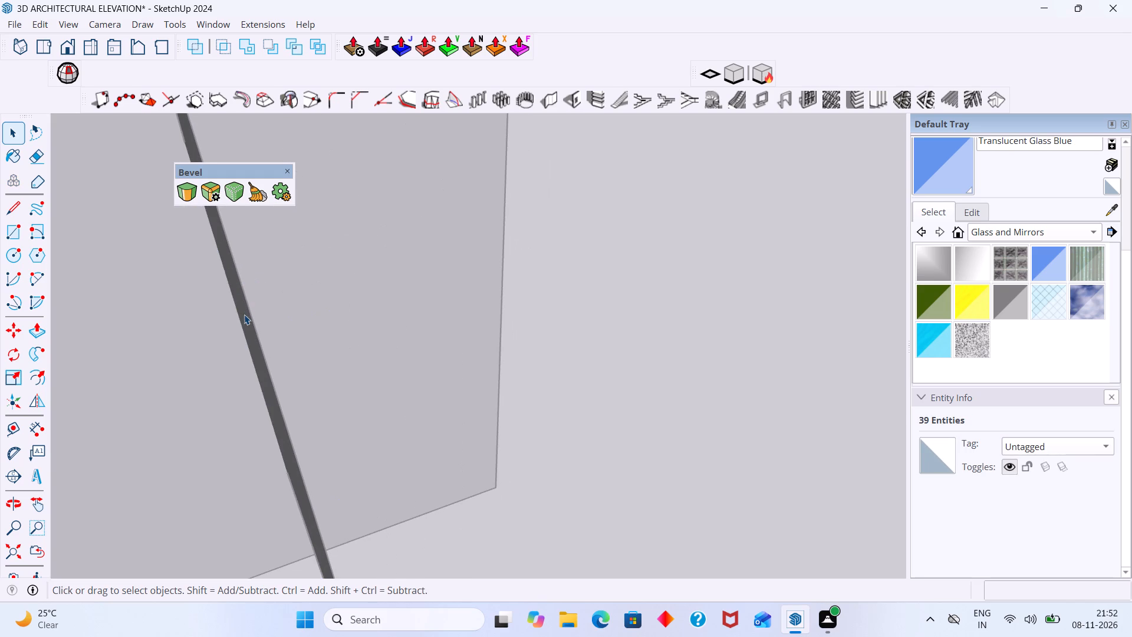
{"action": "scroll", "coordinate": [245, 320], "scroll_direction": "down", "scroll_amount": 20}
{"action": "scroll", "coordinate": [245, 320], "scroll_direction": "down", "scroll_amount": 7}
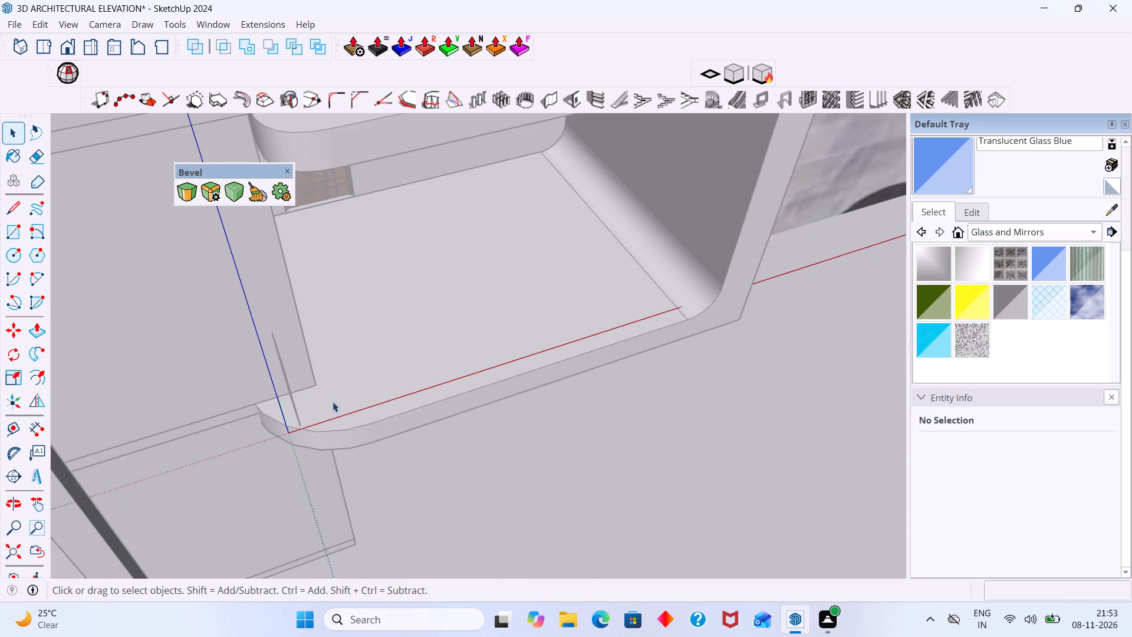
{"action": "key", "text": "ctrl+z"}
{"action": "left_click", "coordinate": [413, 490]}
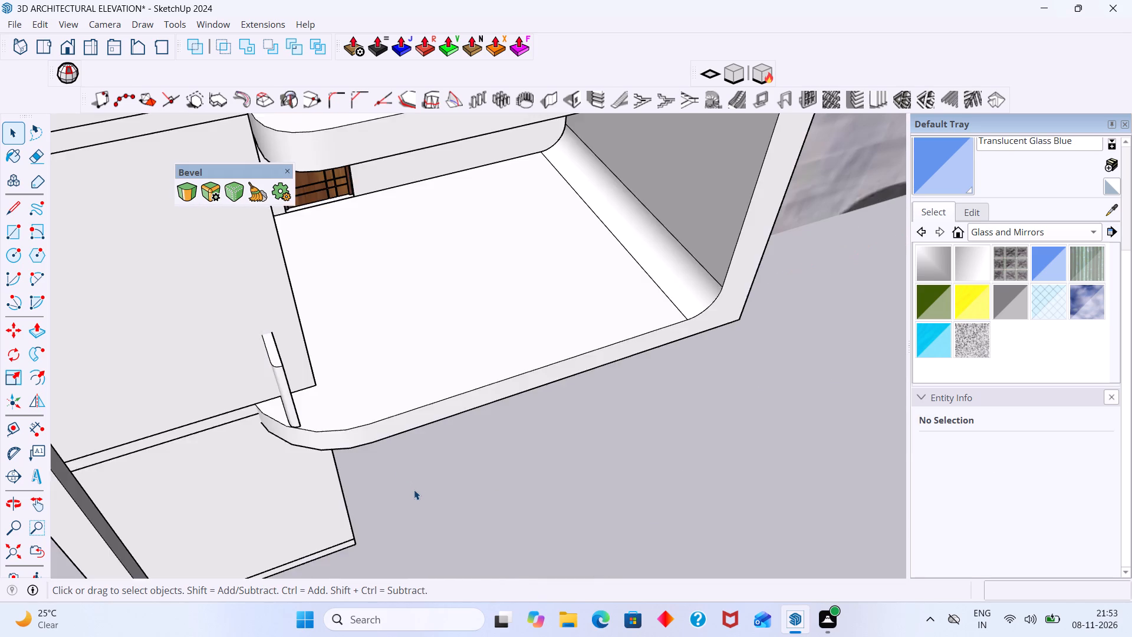
Delete only the short edge stub protruding past the block's top corner inside the group, and leave the group.
{"action": "scroll", "coordinate": [265, 316], "scroll_direction": "up", "scroll_amount": 19}
{"action": "scroll", "coordinate": [308, 391], "scroll_direction": "down", "scroll_amount": 4}
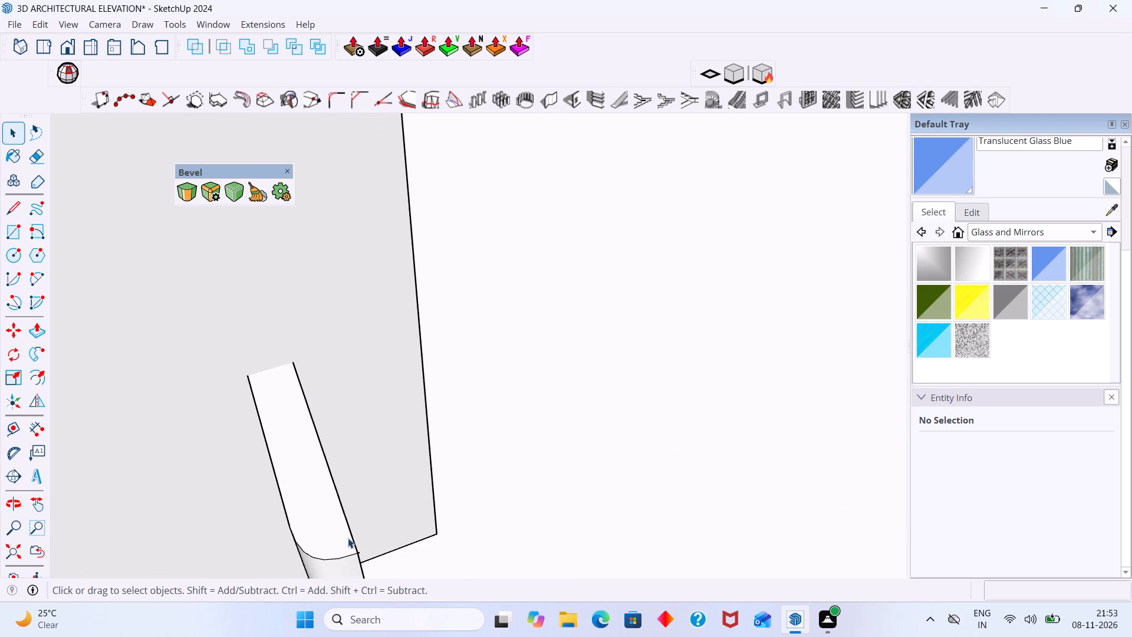
{"action": "scroll", "coordinate": [348, 538], "scroll_direction": "up", "scroll_amount": 2}
{"action": "middle_click_drag", "start_coordinate": [343, 534], "coordinate": [343, 363]}
{"action": "scroll", "coordinate": [335, 457], "scroll_direction": "up", "scroll_amount": 5}
{"action": "left_click", "coordinate": [356, 318]}
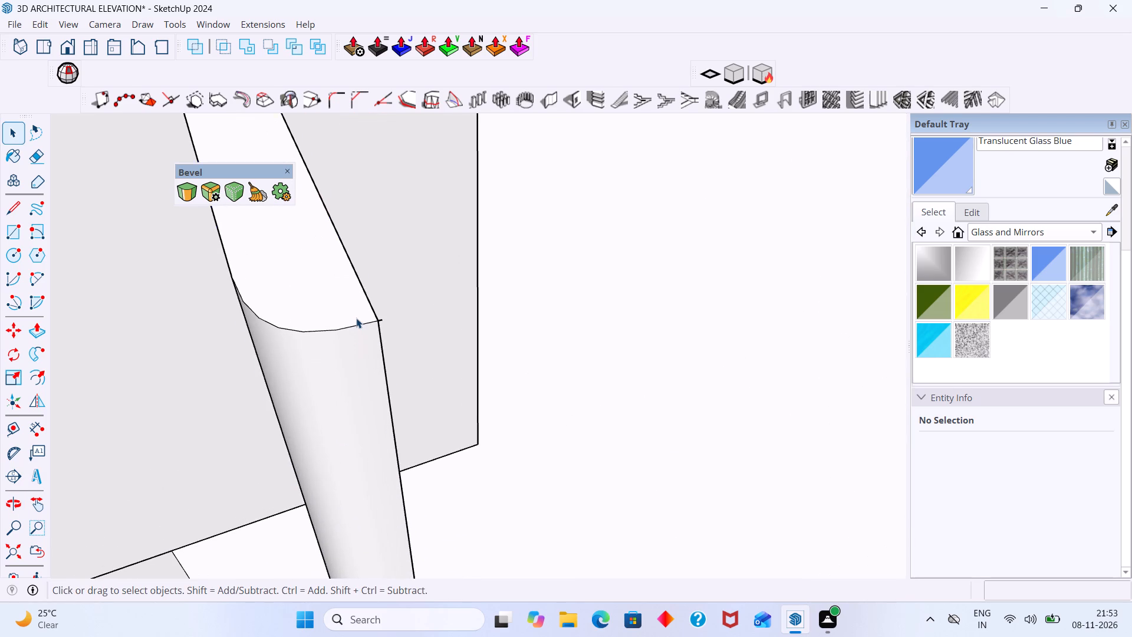
{"action": "scroll", "coordinate": [356, 318], "scroll_direction": "up", "scroll_amount": 3}
{"action": "double_click", "coordinate": [355, 318]}
{"action": "scroll", "coordinate": [379, 321], "scroll_direction": "up", "scroll_amount": 8}
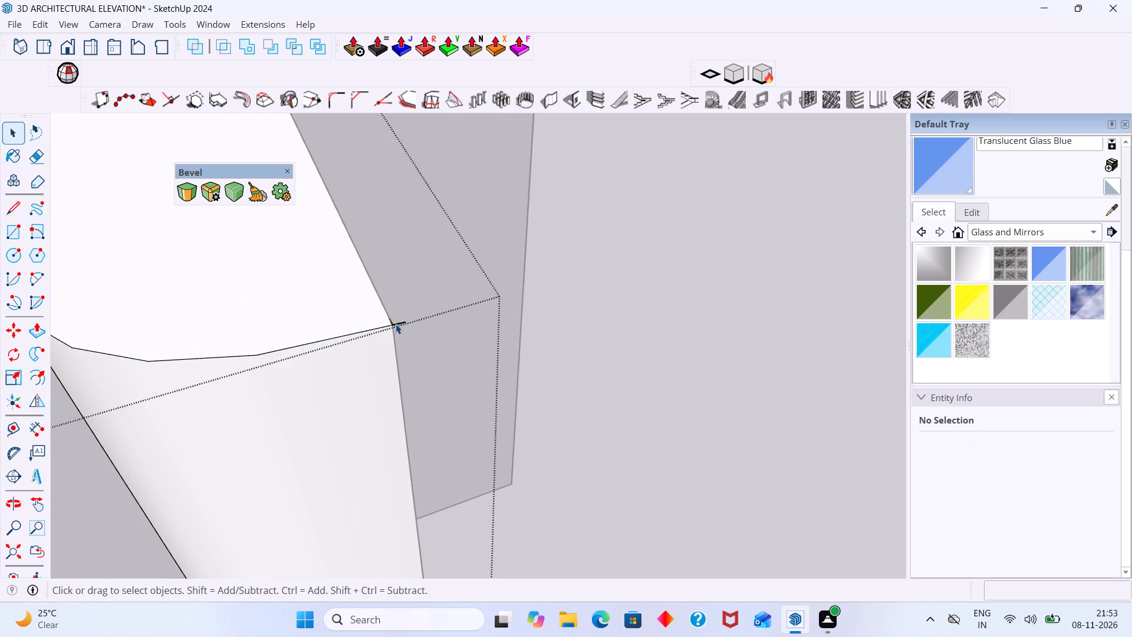
{"action": "left_click", "coordinate": [396, 324]}
{"action": "key", "text": "Delete"}
{"action": "scroll", "coordinate": [394, 320], "scroll_direction": "up", "scroll_amount": 6}
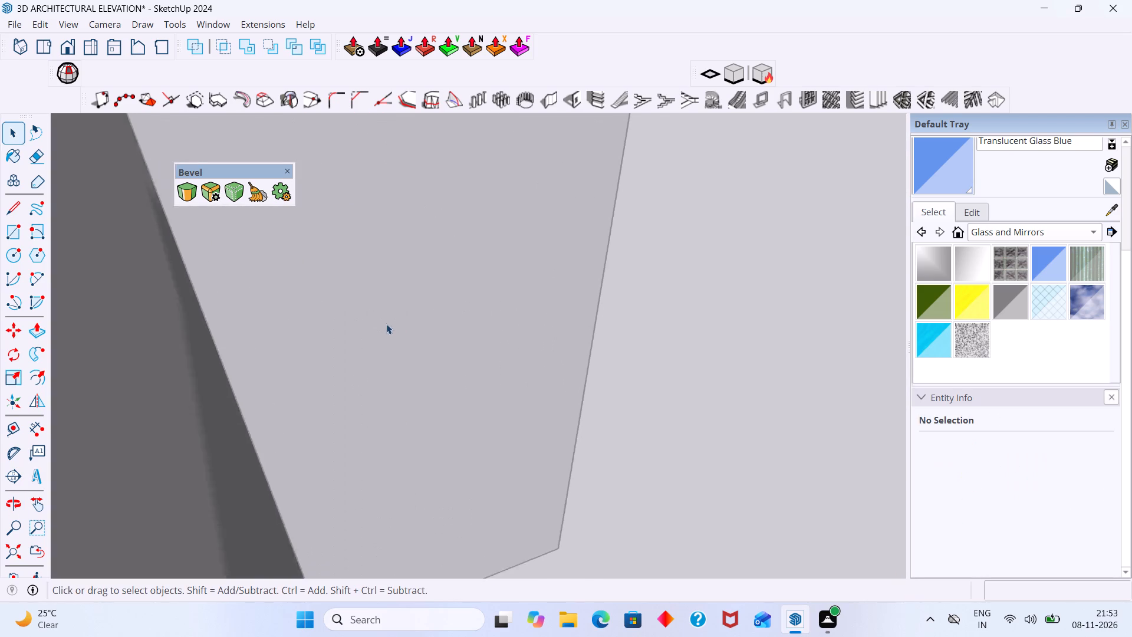
{"action": "scroll", "coordinate": [385, 324], "scroll_direction": "down", "scroll_amount": 20}
{"action": "scroll", "coordinate": [385, 324], "scroll_direction": "down", "scroll_amount": 15}
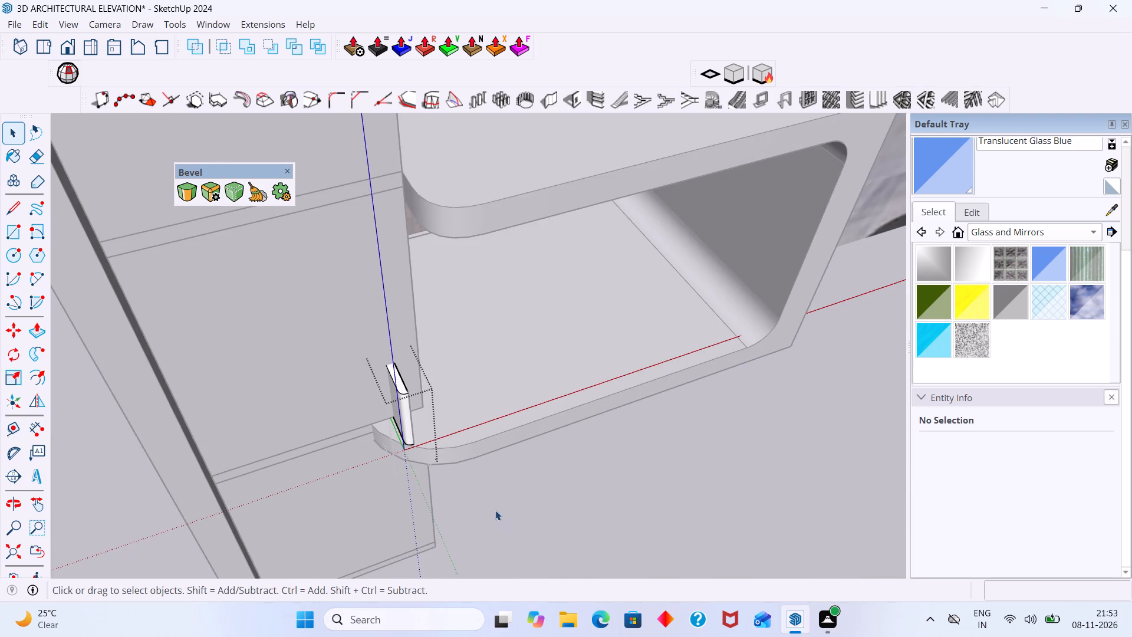
{"action": "left_click", "coordinate": [495, 510]}
Examine the parapet block's inner side and its position on the slab's curved end from the balcony side.
{"action": "scroll", "coordinate": [414, 366], "scroll_direction": "up", "scroll_amount": 1}
{"action": "middle_click_drag", "start_coordinate": [412, 369], "coordinate": [270, 369]}
{"action": "scroll", "coordinate": [361, 366], "scroll_direction": "up", "scroll_amount": 2}
{"action": "middle_click_drag", "start_coordinate": [361, 366], "coordinate": [296, 379]}
{"action": "scroll", "coordinate": [319, 364], "scroll_direction": "up", "scroll_amount": 11}
{"action": "scroll", "coordinate": [304, 385], "scroll_direction": "down", "scroll_amount": 7}
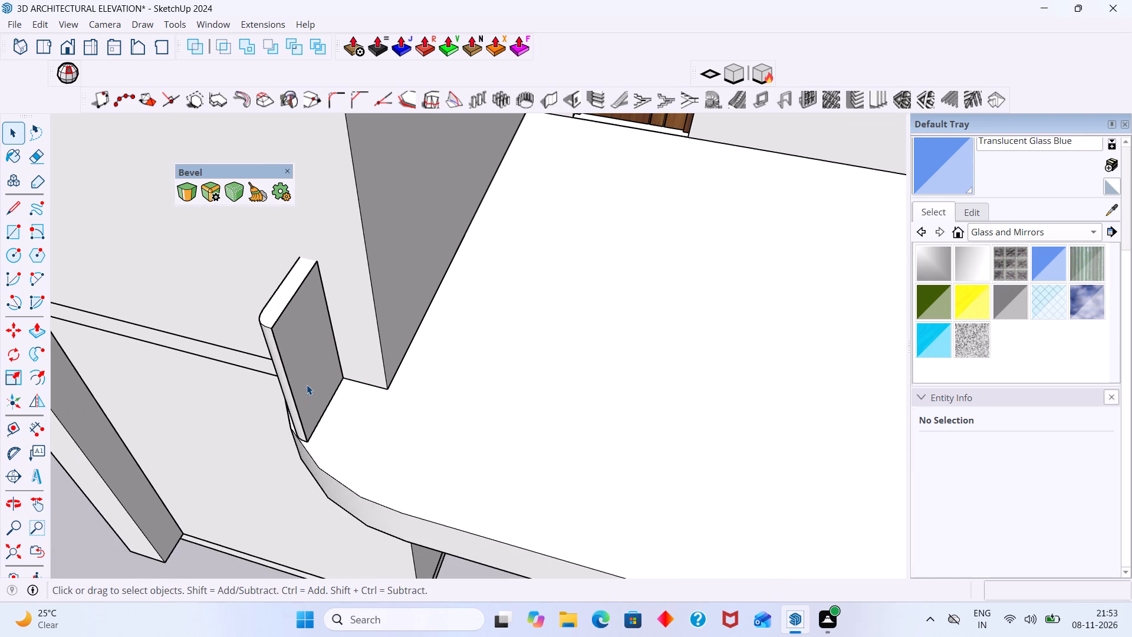
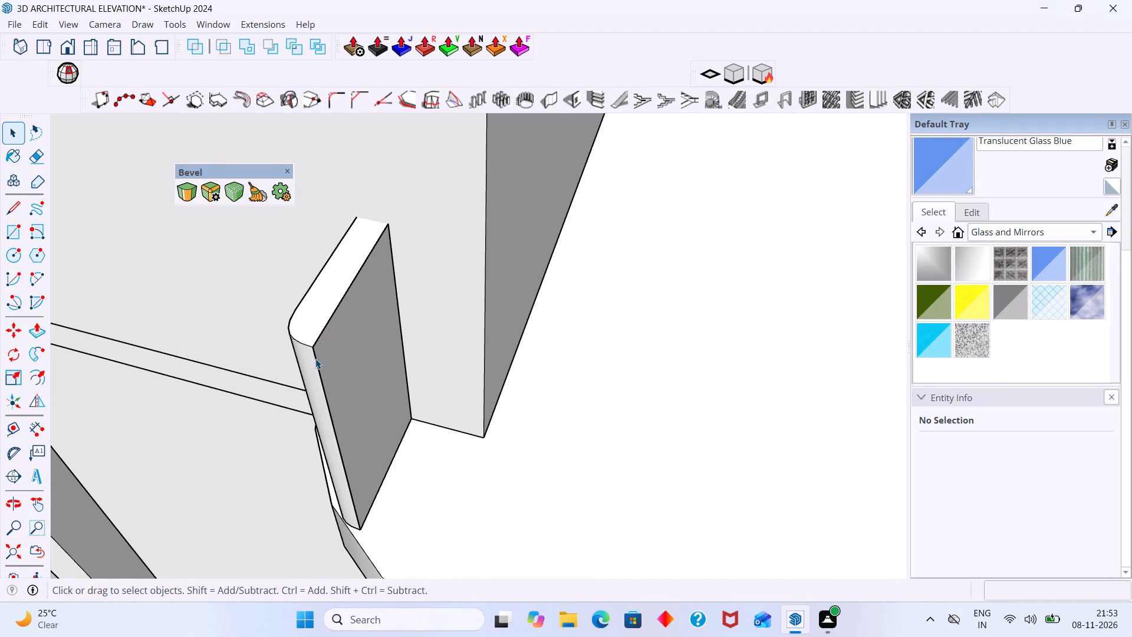
Inspect the short upright panel with the rounded end at the balcony slab's curved corner from several sides.
{"action": "scroll", "coordinate": [324, 359], "scroll_direction": "up", "scroll_amount": 1}
{"action": "scroll", "coordinate": [326, 375], "scroll_direction": "down", "scroll_amount": 6}
{"action": "middle_click_drag", "start_coordinate": [329, 485], "coordinate": [454, 495]}
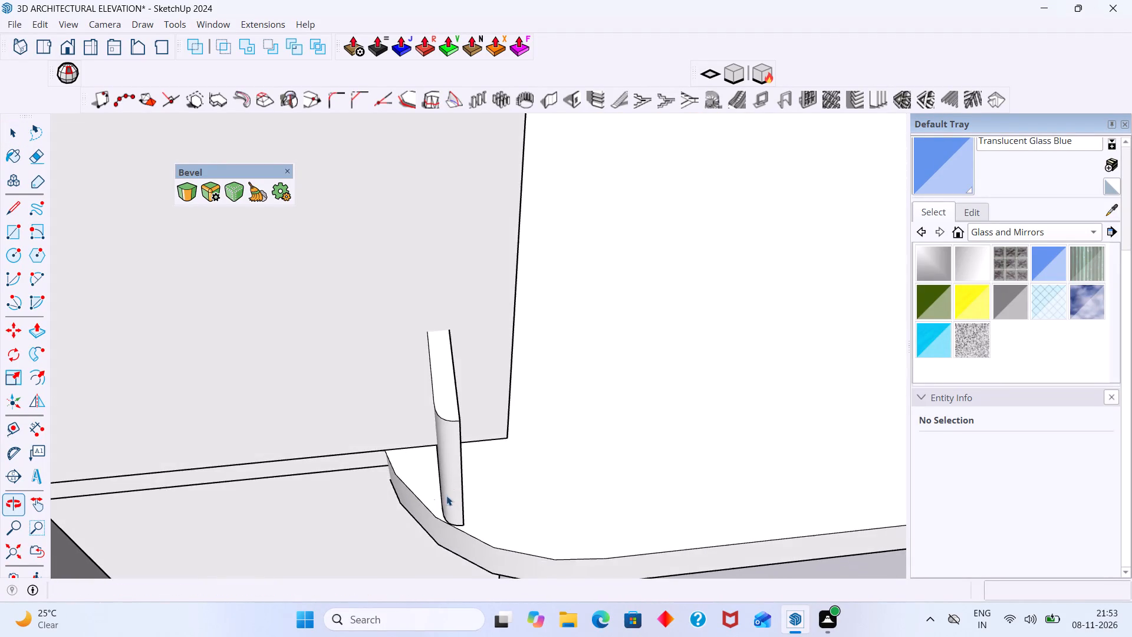
{"action": "scroll", "coordinate": [424, 499], "scroll_direction": "down", "scroll_amount": 14}
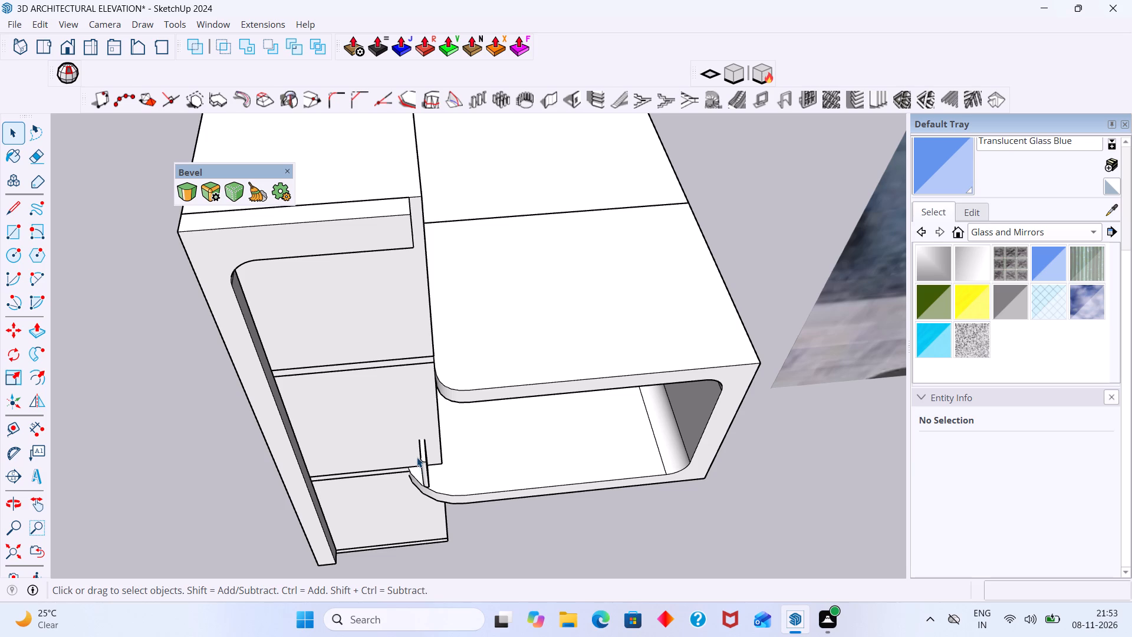
{"action": "middle_click_drag", "start_coordinate": [415, 462], "coordinate": [496, 450]}
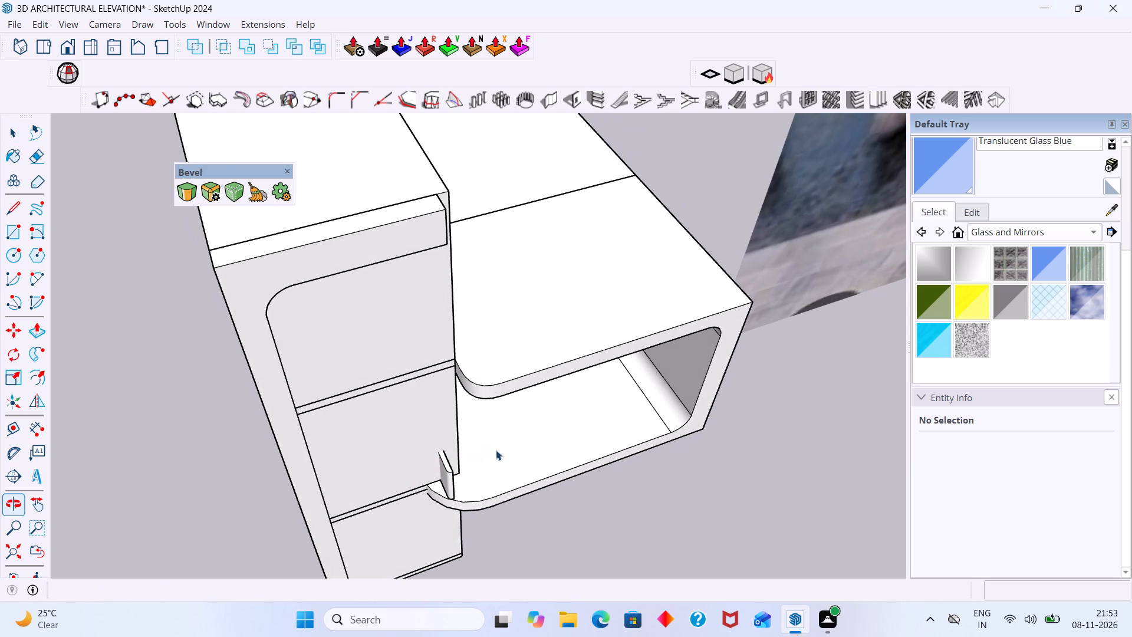
{"action": "scroll", "coordinate": [455, 450], "scroll_direction": "up", "scroll_amount": 6}
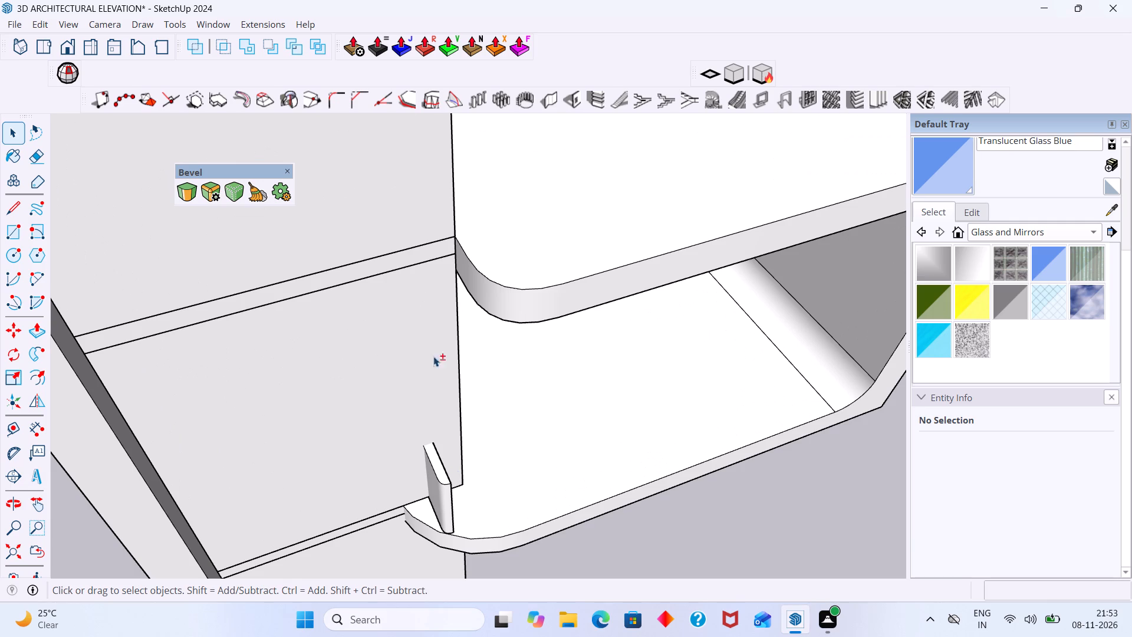
{"action": "middle_click_drag", "start_coordinate": [442, 306], "coordinate": [465, 243], "text": "shift"}
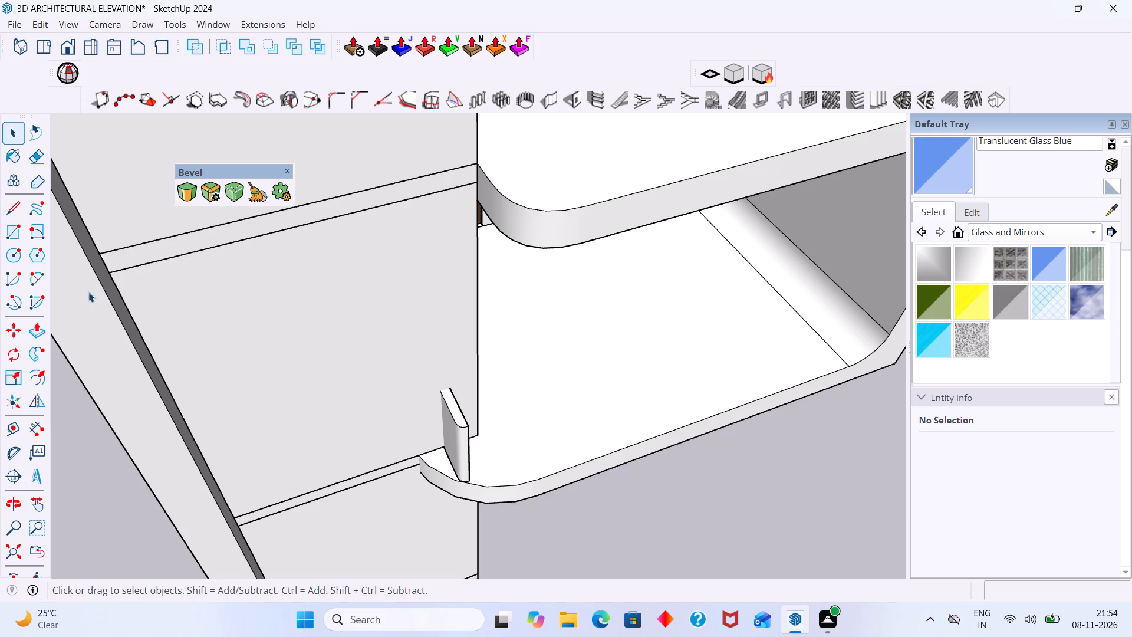
{"action": "scroll", "coordinate": [472, 459], "scroll_direction": "up", "scroll_amount": 5}
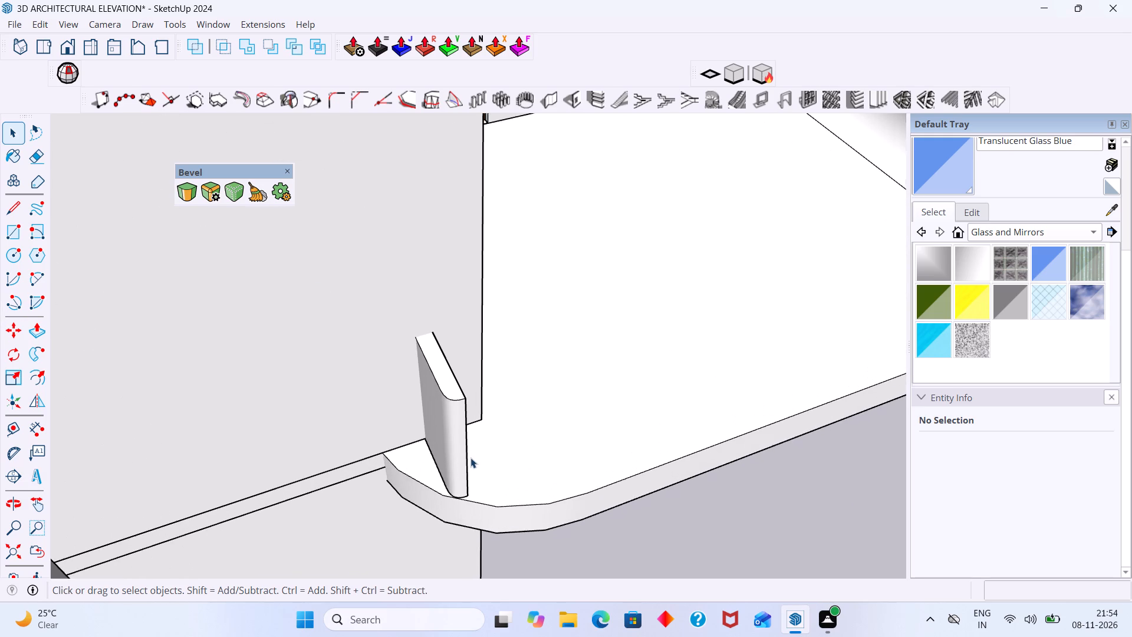
{"action": "scroll", "coordinate": [472, 451], "scroll_direction": "down", "scroll_amount": 3}
{"action": "middle_click_drag", "start_coordinate": [470, 458], "coordinate": [462, 477]}
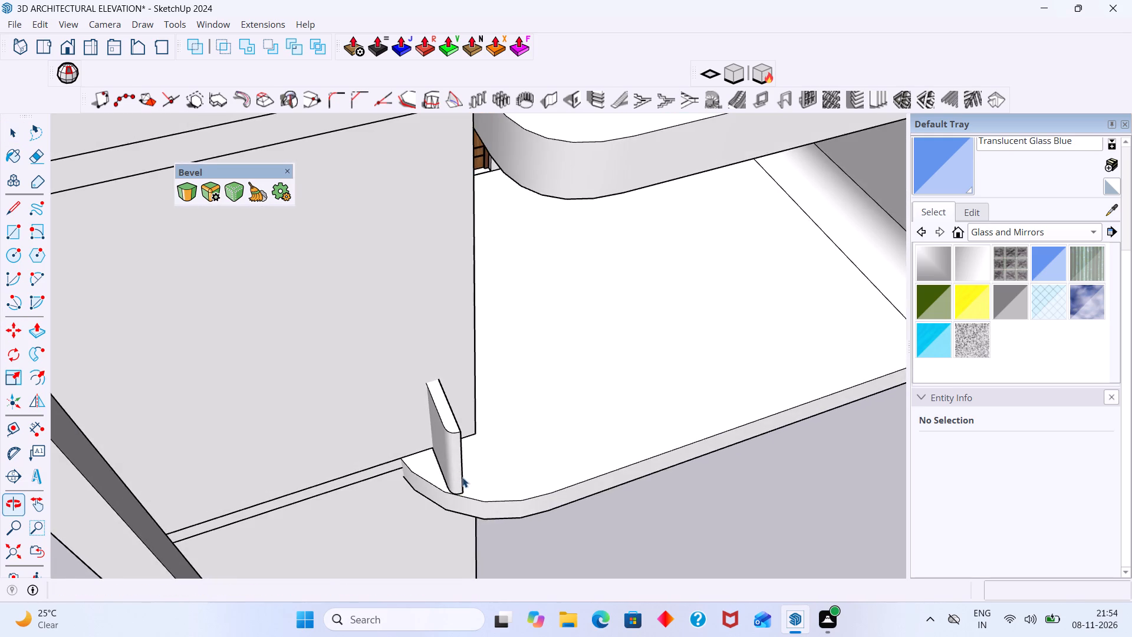
{"action": "middle_click_drag", "start_coordinate": [462, 477], "coordinate": [462, 477]}
{"action": "scroll", "coordinate": [461, 470], "scroll_direction": "up", "scroll_amount": 5}
{"action": "middle_click_drag", "start_coordinate": [404, 458], "coordinate": [223, 437]}
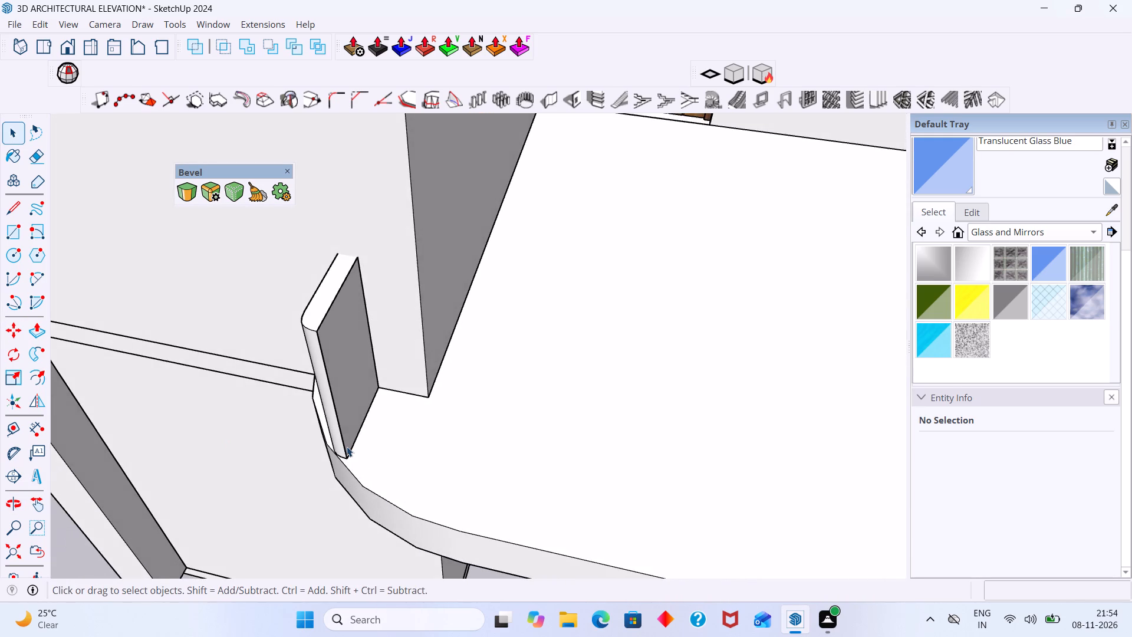
{"action": "scroll", "coordinate": [347, 445], "scroll_direction": "down", "scroll_amount": 13}
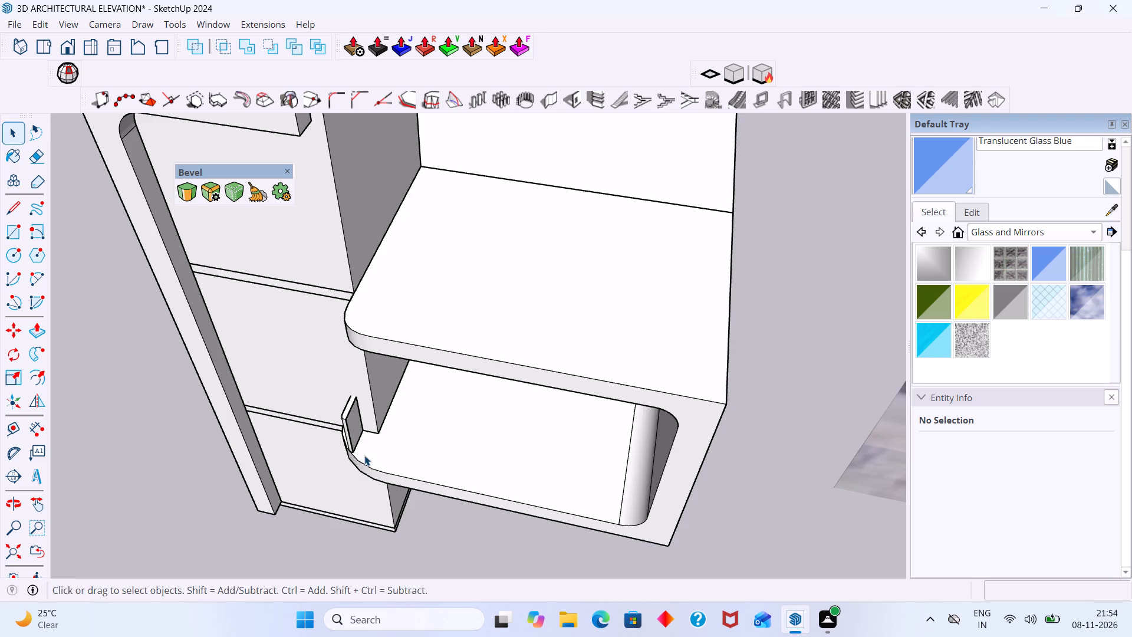
{"action": "middle_click_drag", "start_coordinate": [364, 455], "coordinate": [535, 453]}
{"action": "scroll", "coordinate": [399, 483], "scroll_direction": "up", "scroll_amount": 7}
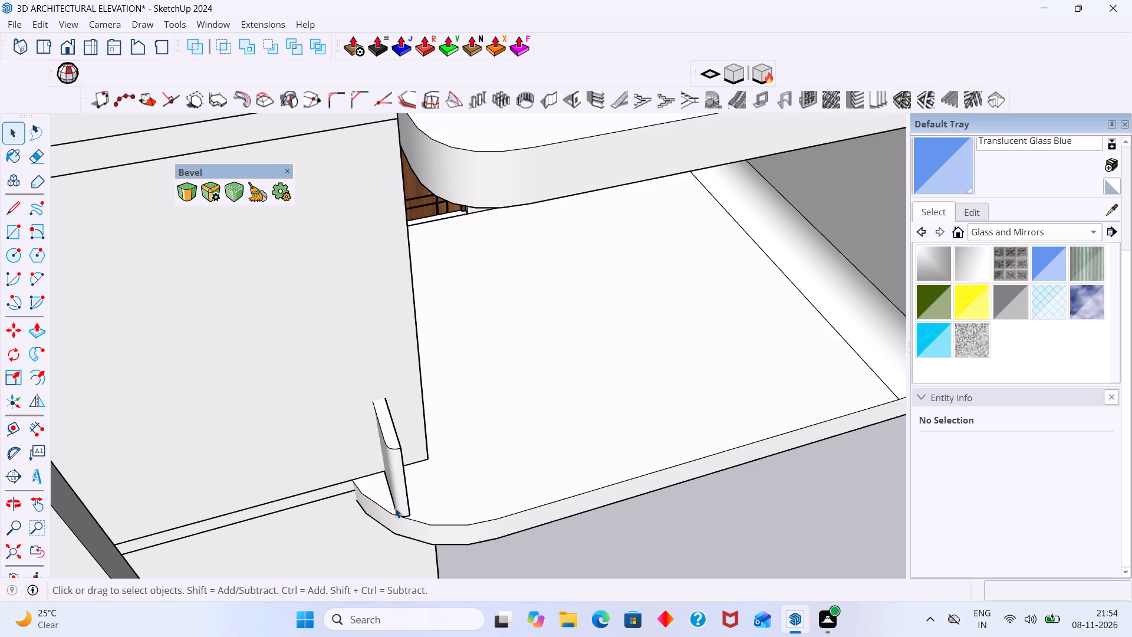
{"action": "scroll", "coordinate": [385, 510], "scroll_direction": "up", "scroll_amount": 3}
{"action": "middle_click_drag", "start_coordinate": [383, 510], "coordinate": [414, 510]}
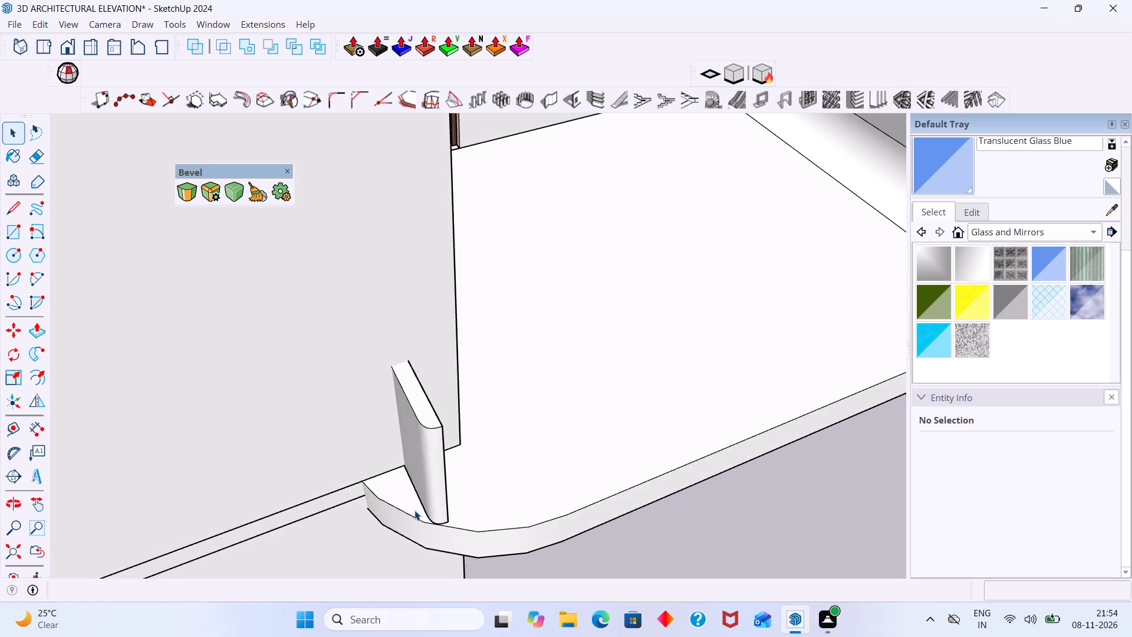
{"action": "scroll", "coordinate": [414, 510], "scroll_direction": "down", "scroll_amount": 7}
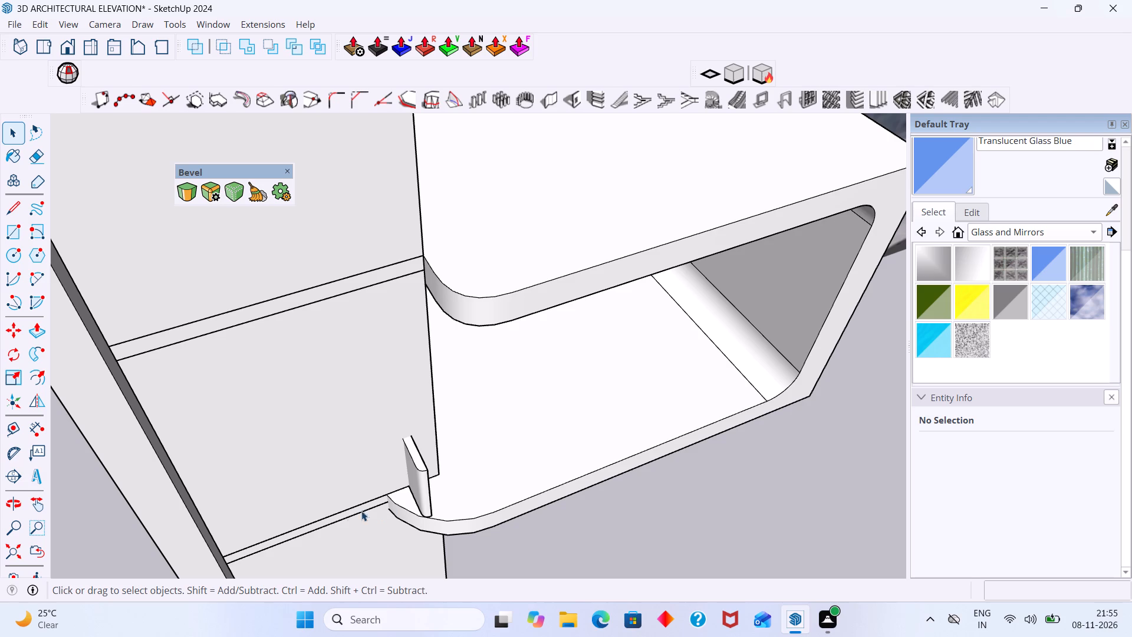
{"action": "scroll", "coordinate": [421, 520], "scroll_direction": "up", "scroll_amount": 10}
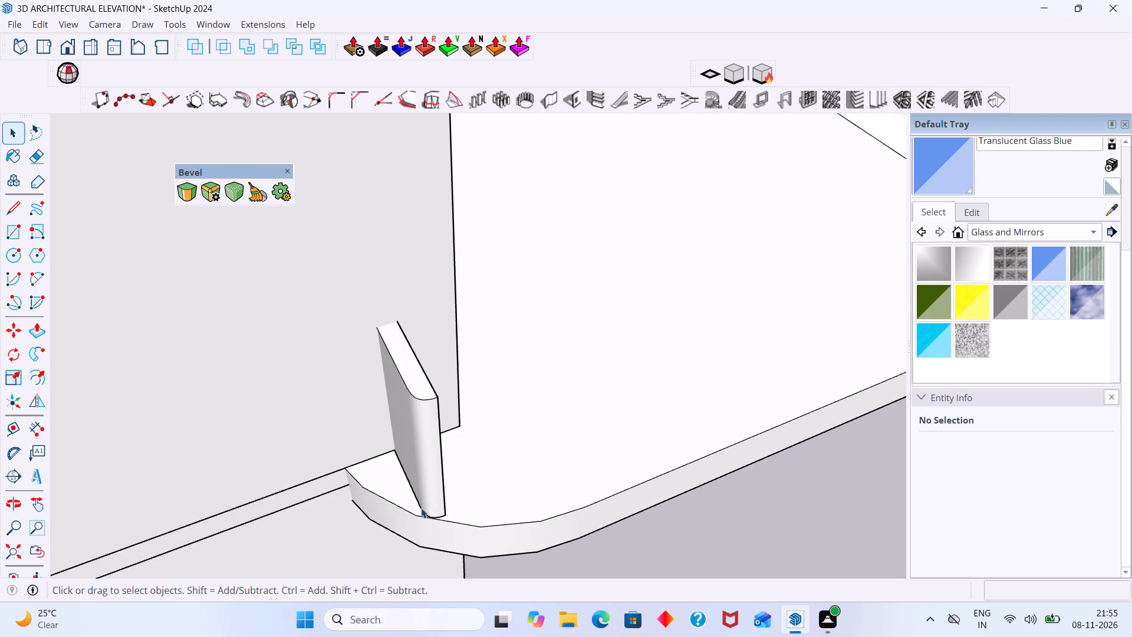
{"action": "scroll", "coordinate": [421, 508], "scroll_direction": "up", "scroll_amount": 19}
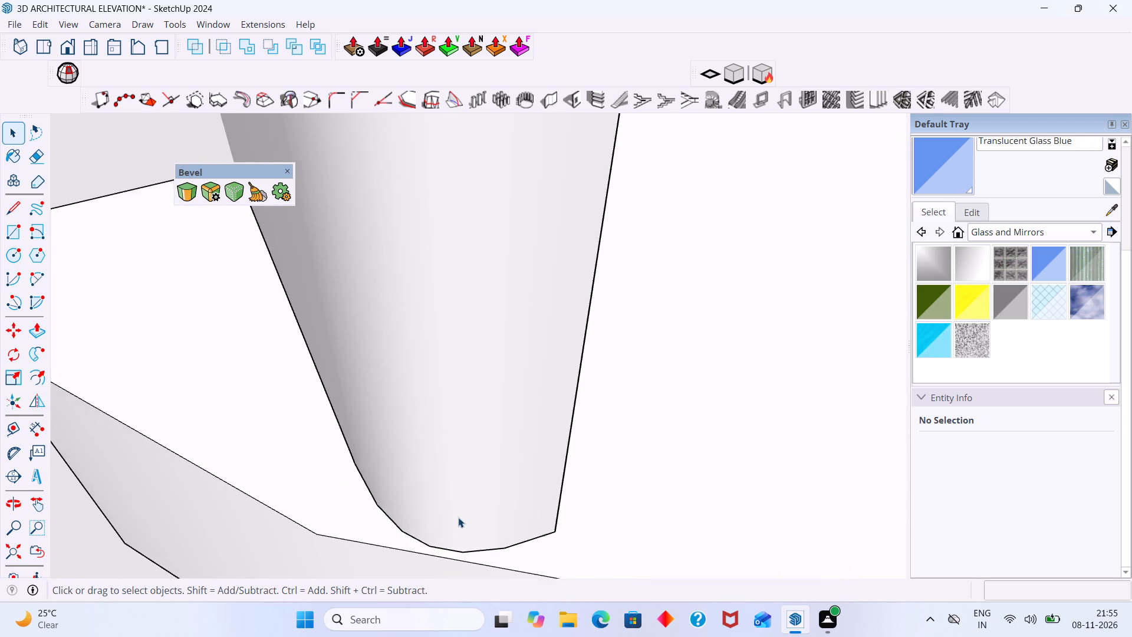
{"action": "scroll", "coordinate": [458, 517], "scroll_direction": "down", "scroll_amount": 20}
{"action": "scroll", "coordinate": [458, 517], "scroll_direction": "down", "scroll_amount": 13}
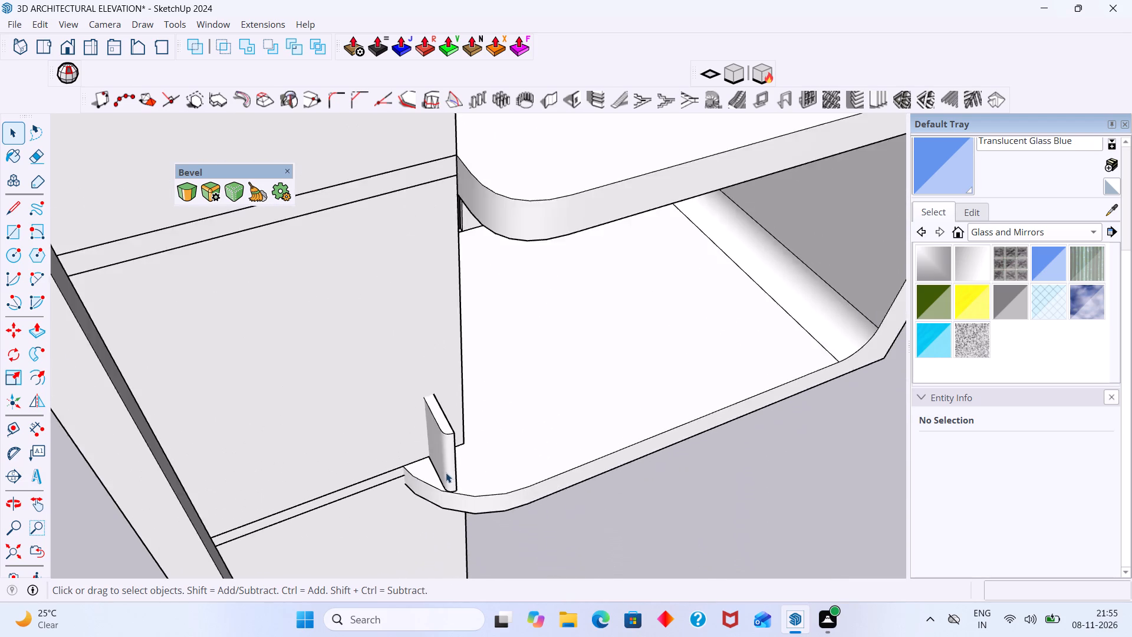
{"action": "scroll", "coordinate": [446, 472], "scroll_direction": "down", "scroll_amount": 10}
{"action": "middle_click_drag", "start_coordinate": [459, 455], "coordinate": [394, 377]}
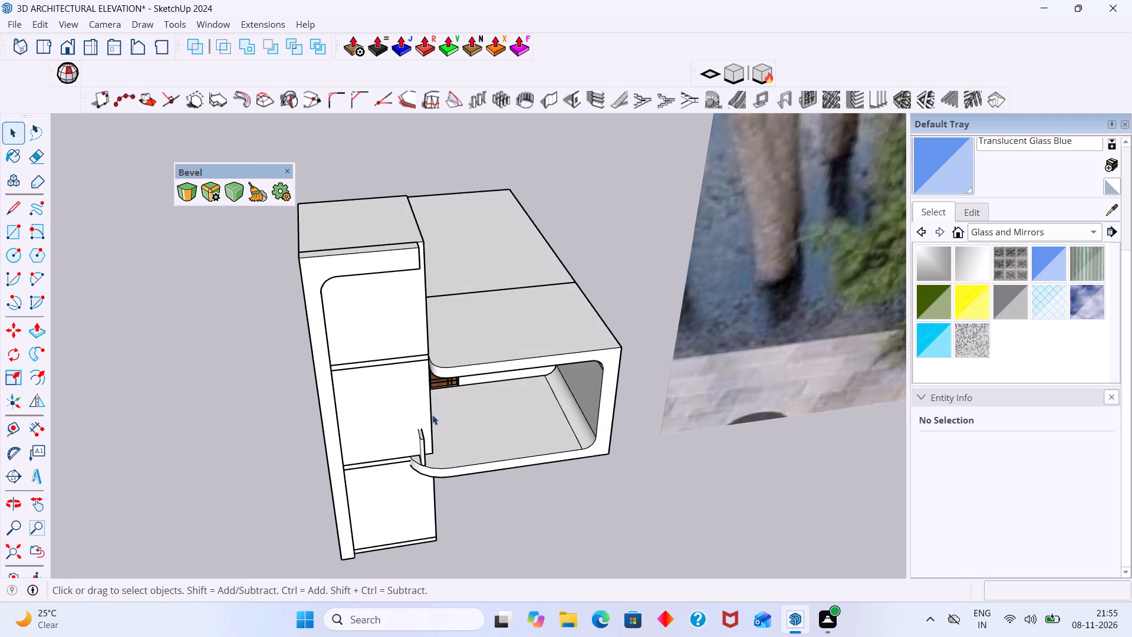
{"action": "middle_click_drag", "start_coordinate": [449, 441], "coordinate": [360, 341], "text": "shift"}
{"action": "scroll", "coordinate": [314, 350], "scroll_direction": "up", "scroll_amount": 6}
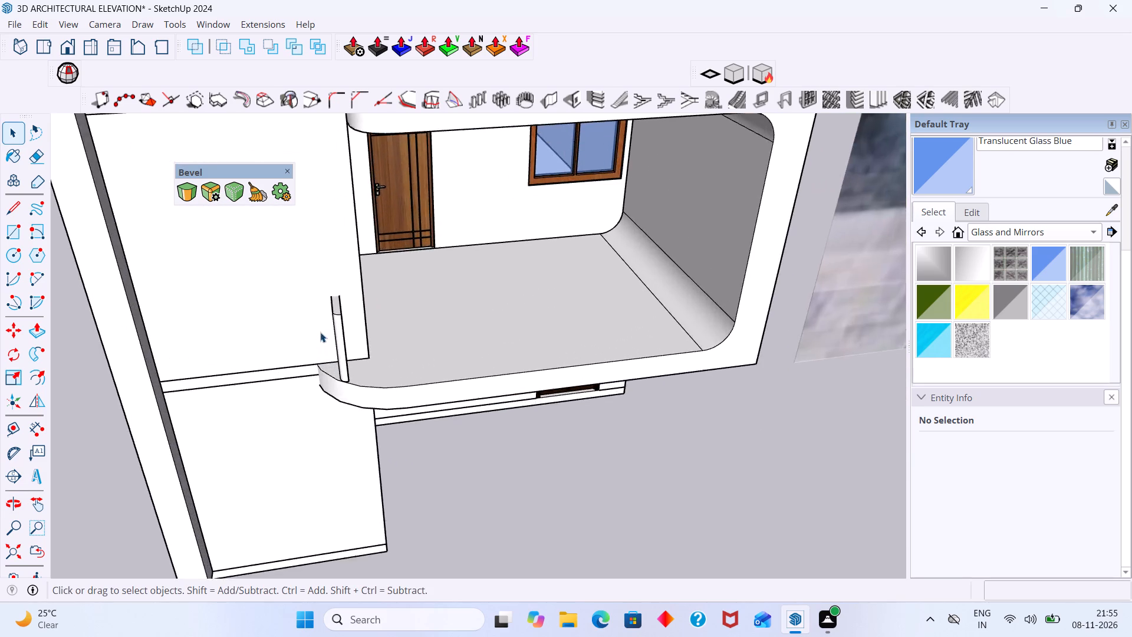
{"action": "scroll", "coordinate": [320, 332], "scroll_direction": "up", "scroll_amount": 4}
{"action": "middle_click_drag", "start_coordinate": [330, 320], "coordinate": [381, 402]}
{"action": "scroll", "coordinate": [387, 400], "scroll_direction": "down", "scroll_amount": 8}
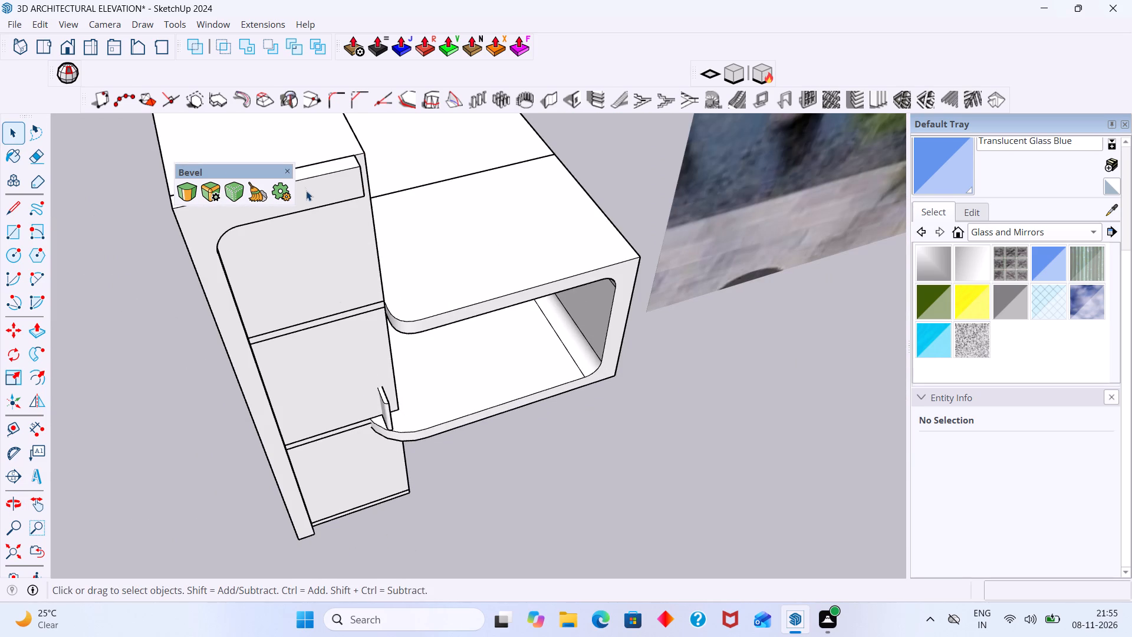
Close the floating Bevel tool palette.
{"action": "left_click", "coordinate": [289, 172]}
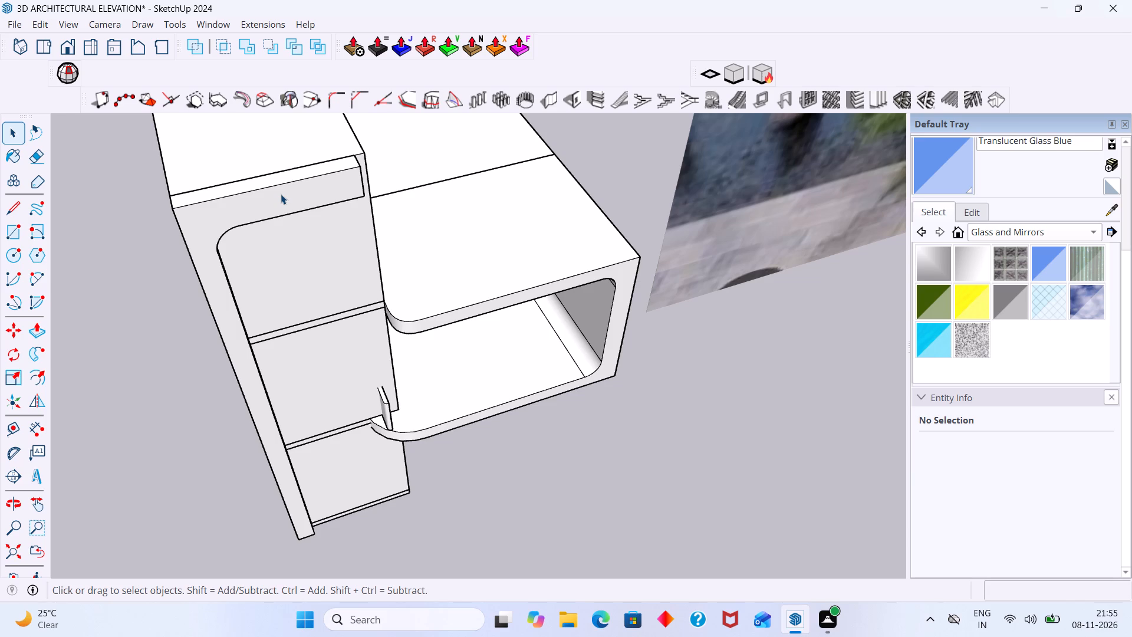
Examine closely how the upright panel's rounded end meets the curved edge of the balcony slab.
{"action": "scroll", "coordinate": [365, 441], "scroll_direction": "up", "scroll_amount": 1}
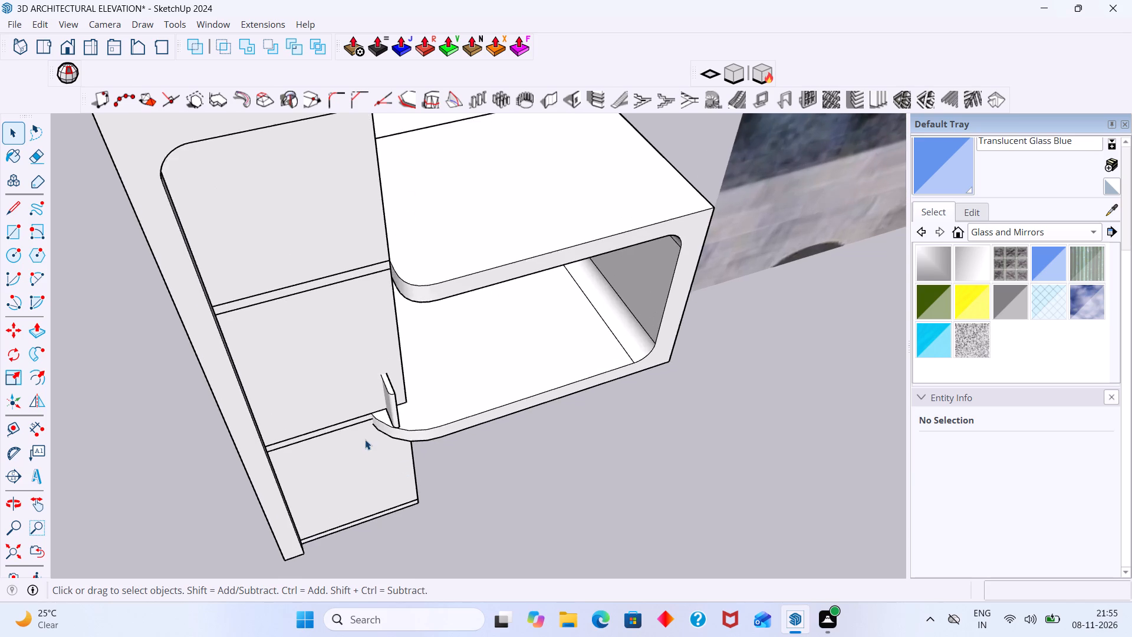
{"action": "scroll", "coordinate": [365, 439], "scroll_direction": "up", "scroll_amount": 6}
{"action": "middle_click_drag", "start_coordinate": [387, 416], "coordinate": [475, 426]}
{"action": "scroll", "coordinate": [412, 458], "scroll_direction": "up", "scroll_amount": 5}
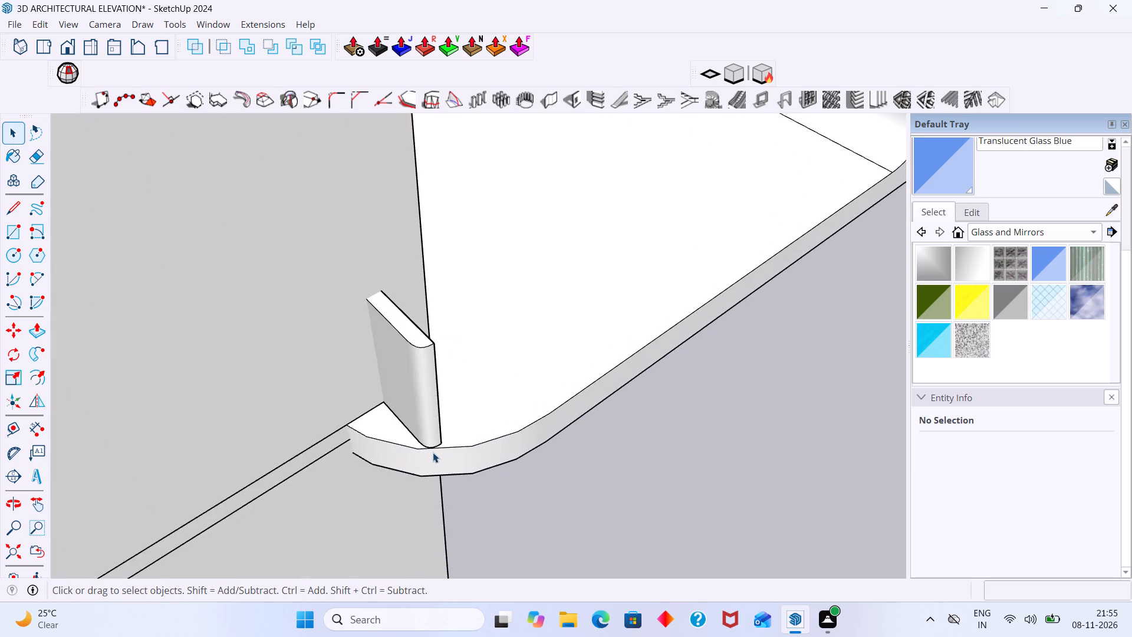
{"action": "scroll", "coordinate": [433, 452], "scroll_direction": "up", "scroll_amount": 11}
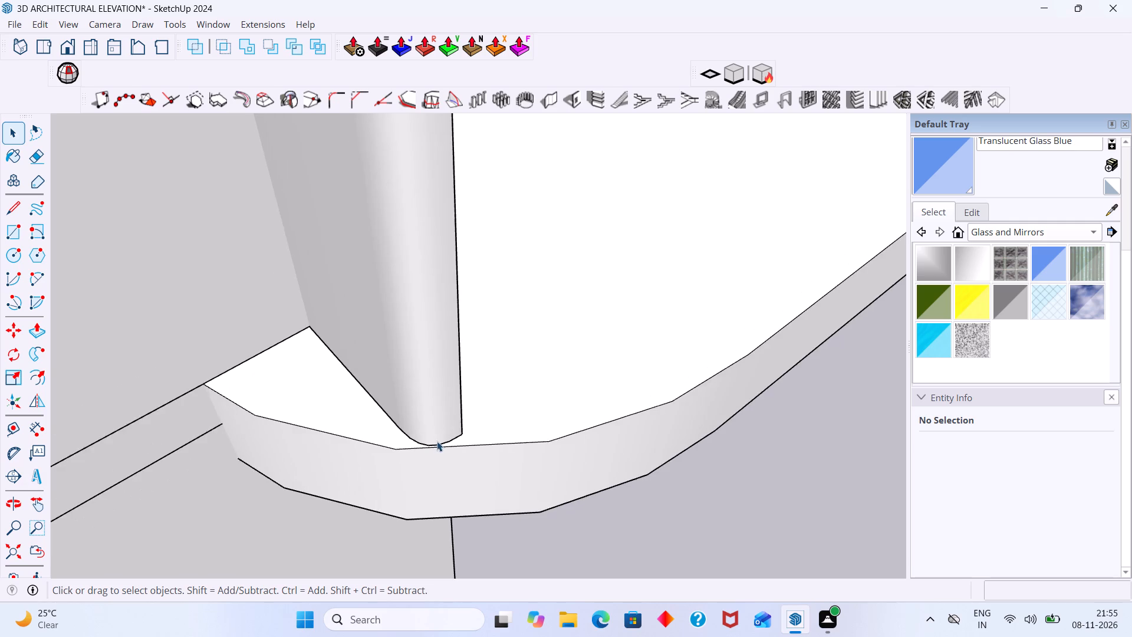
{"action": "scroll", "coordinate": [437, 441], "scroll_direction": "up", "scroll_amount": 11}
{"action": "scroll", "coordinate": [434, 438], "scroll_direction": "down", "scroll_amount": 10}
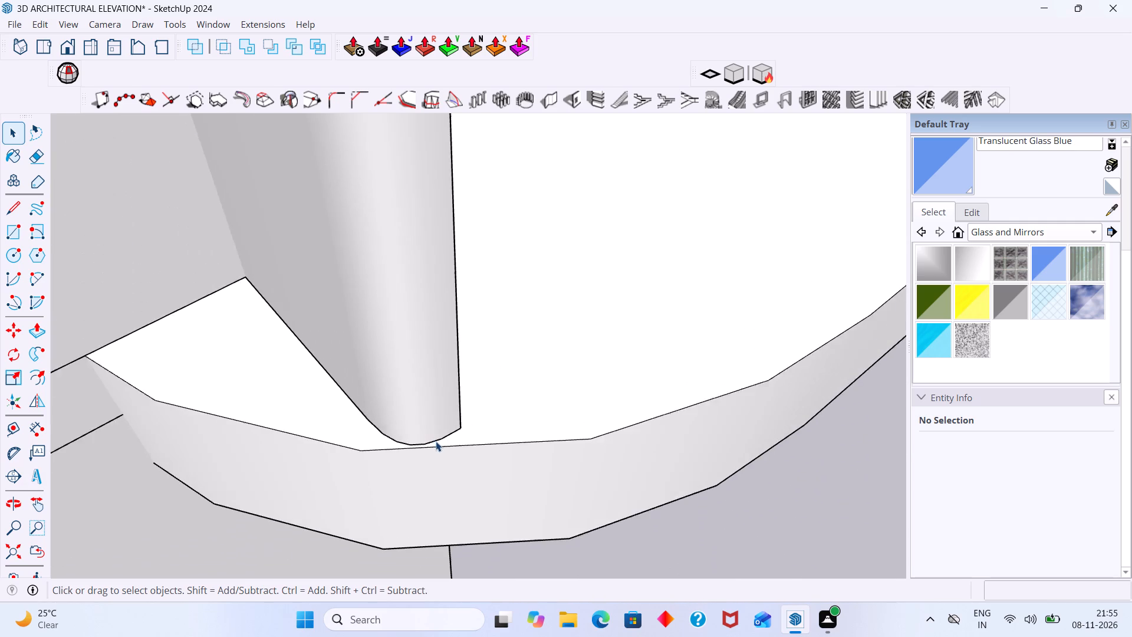
{"action": "scroll", "coordinate": [436, 441], "scroll_direction": "down", "scroll_amount": 3}
{"action": "scroll", "coordinate": [438, 445], "scroll_direction": "up", "scroll_amount": 5}
{"action": "left_click", "coordinate": [442, 445]}
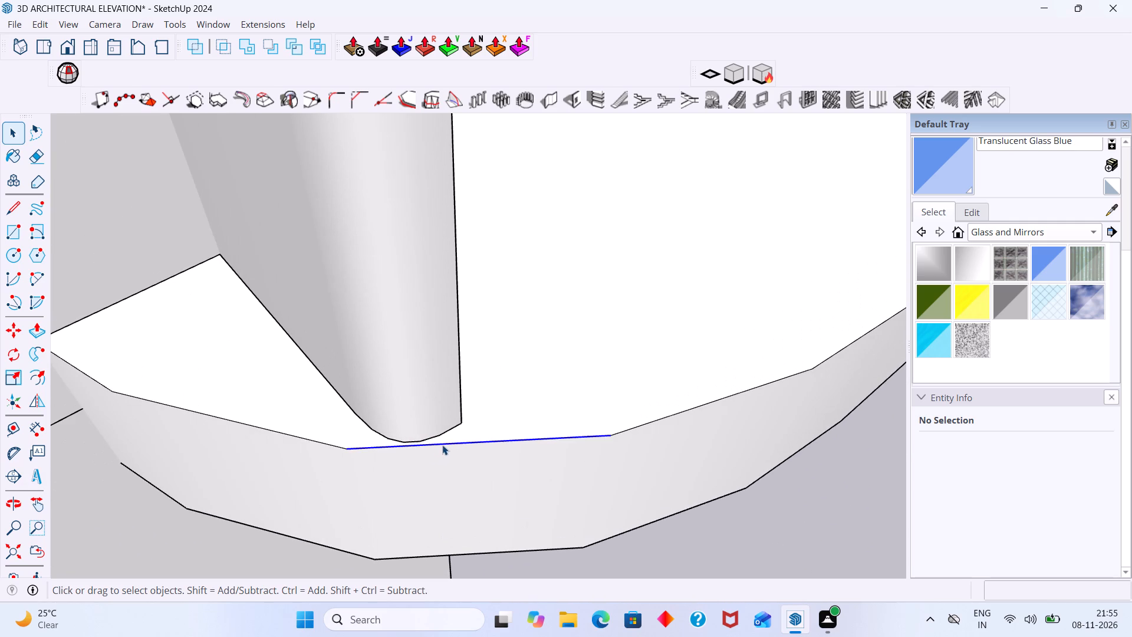
{"action": "scroll", "coordinate": [448, 446], "scroll_direction": "down", "scroll_amount": 9}
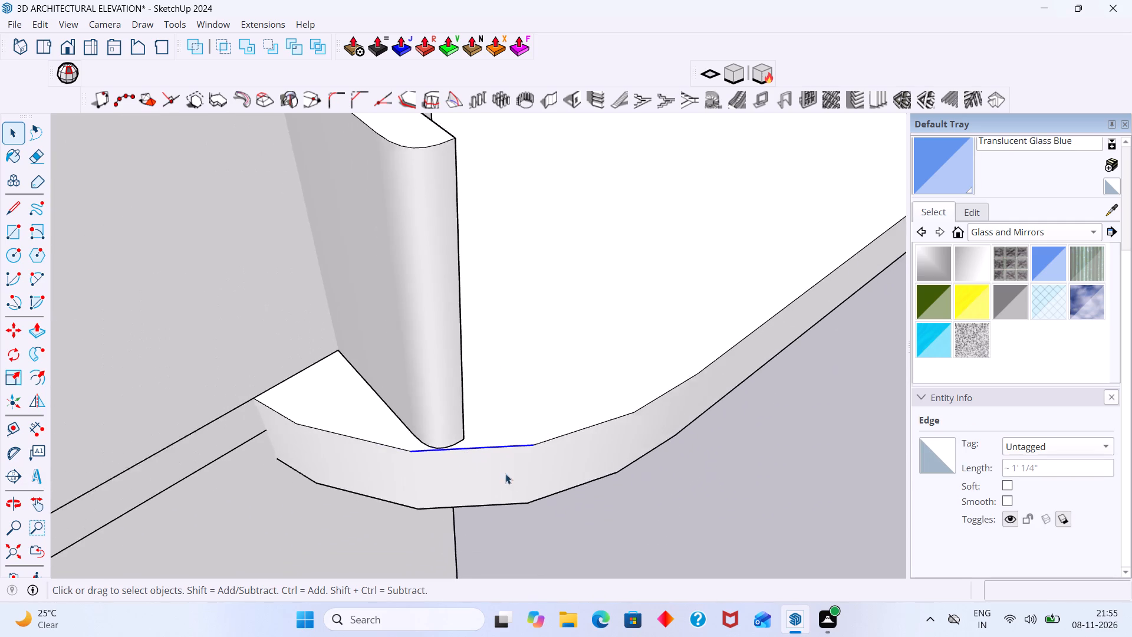
{"action": "scroll", "coordinate": [505, 474], "scroll_direction": "down", "scroll_amount": 1}
{"action": "left_click", "coordinate": [641, 514]}
{"action": "scroll", "coordinate": [564, 477], "scroll_direction": "down", "scroll_amount": 8}
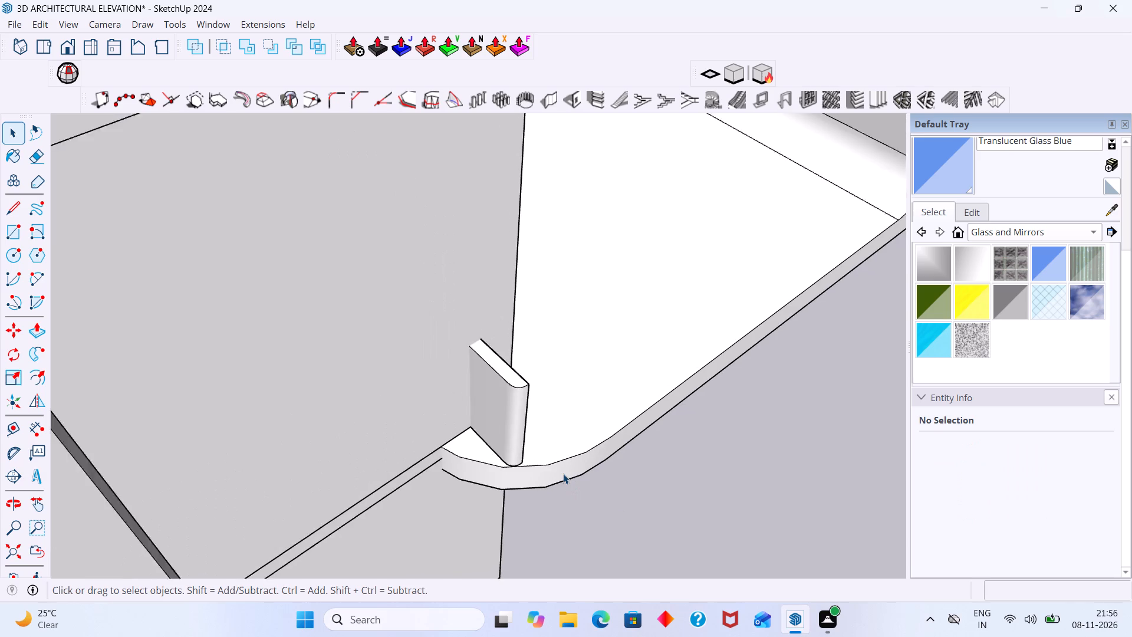
{"action": "scroll", "coordinate": [563, 474], "scroll_direction": "down", "scroll_amount": 1}
{"action": "middle_click_drag", "start_coordinate": [551, 463], "coordinate": [472, 426]}
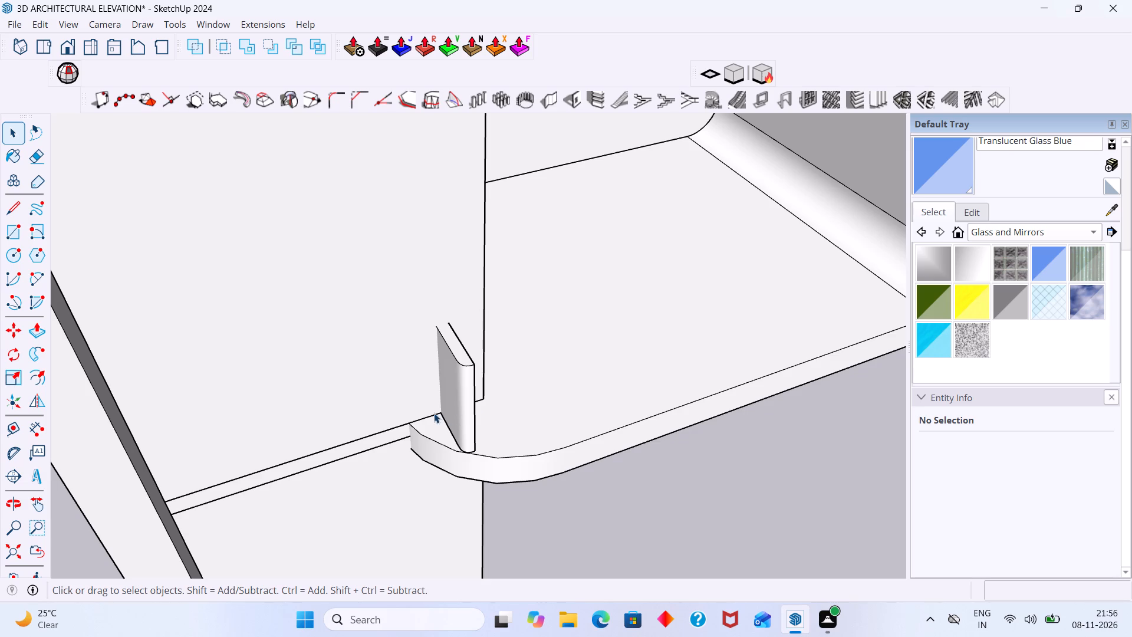
{"action": "scroll", "coordinate": [472, 423], "scroll_direction": "down", "scroll_amount": 7}
{"action": "middle_click_drag", "start_coordinate": [471, 445], "coordinate": [486, 356], "text": "shift"}
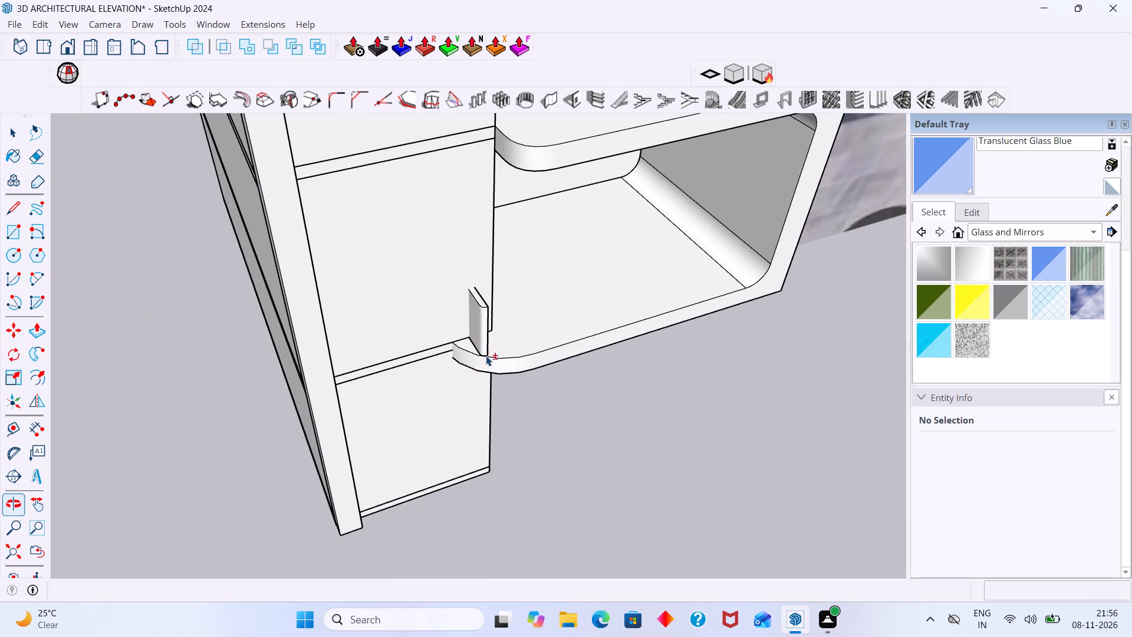
{"action": "scroll", "coordinate": [494, 350], "scroll_direction": "down", "scroll_amount": 11}
{"action": "middle_click_drag", "start_coordinate": [509, 334], "coordinate": [407, 441], "text": "shift"}
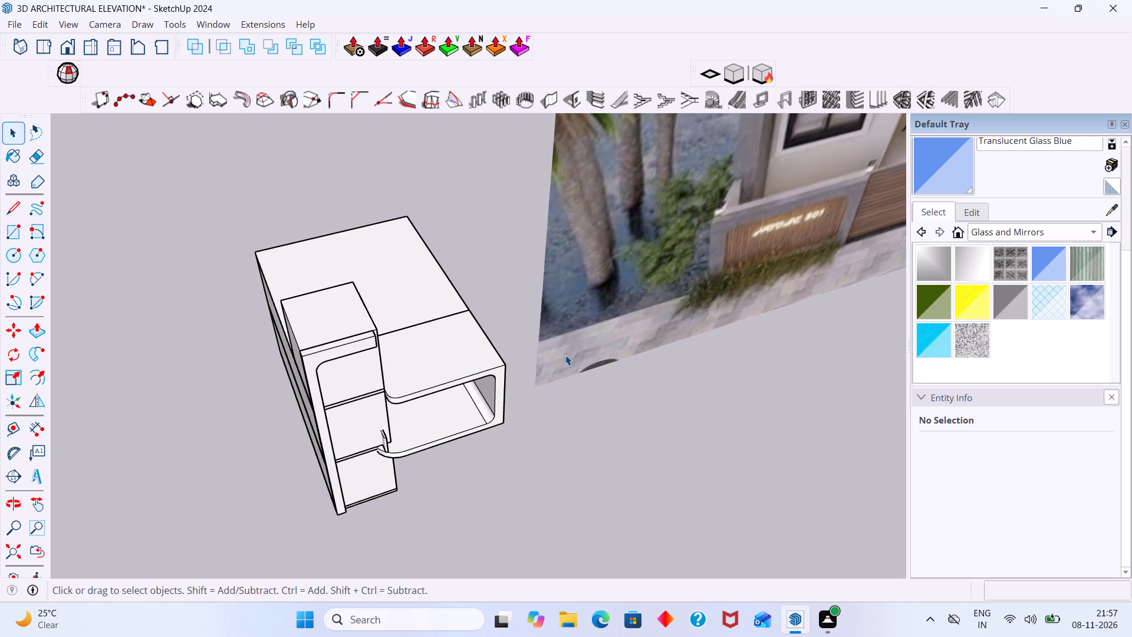
Compare the curved balcony parapet in the reference picture with the modelled balcony's corner panel and slab edge.
{"action": "middle_click_drag", "start_coordinate": [567, 350], "coordinate": [393, 393], "text": "shift"}
{"action": "scroll", "coordinate": [445, 356], "scroll_direction": "down", "scroll_amount": 6}
{"action": "middle_click_drag", "start_coordinate": [557, 326], "coordinate": [521, 411], "text": "shift"}
{"action": "scroll", "coordinate": [533, 315], "scroll_direction": "up", "scroll_amount": 4}
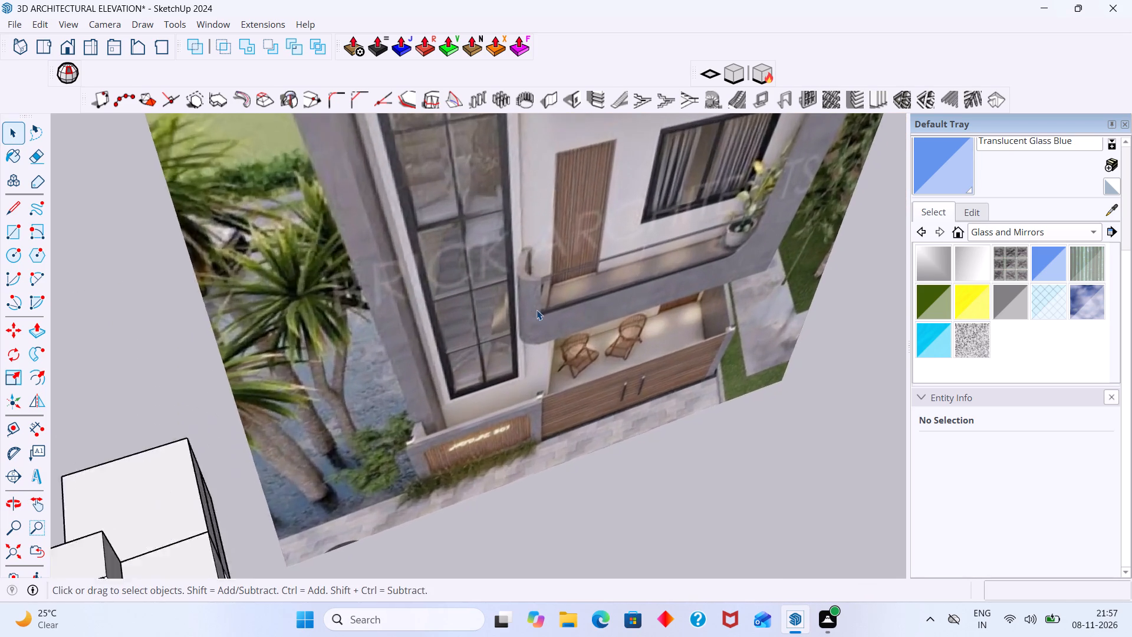
{"action": "scroll", "coordinate": [537, 310], "scroll_direction": "up", "scroll_amount": 2}
{"action": "scroll", "coordinate": [572, 298], "scroll_direction": "down", "scroll_amount": 4}
{"action": "middle_click_drag", "start_coordinate": [582, 275], "coordinate": [560, 350]}
{"action": "middle_click_drag", "start_coordinate": [549, 356], "coordinate": [577, 264]}
{"action": "middle_click_drag", "start_coordinate": [376, 405], "coordinate": [402, 372], "text": "shift"}
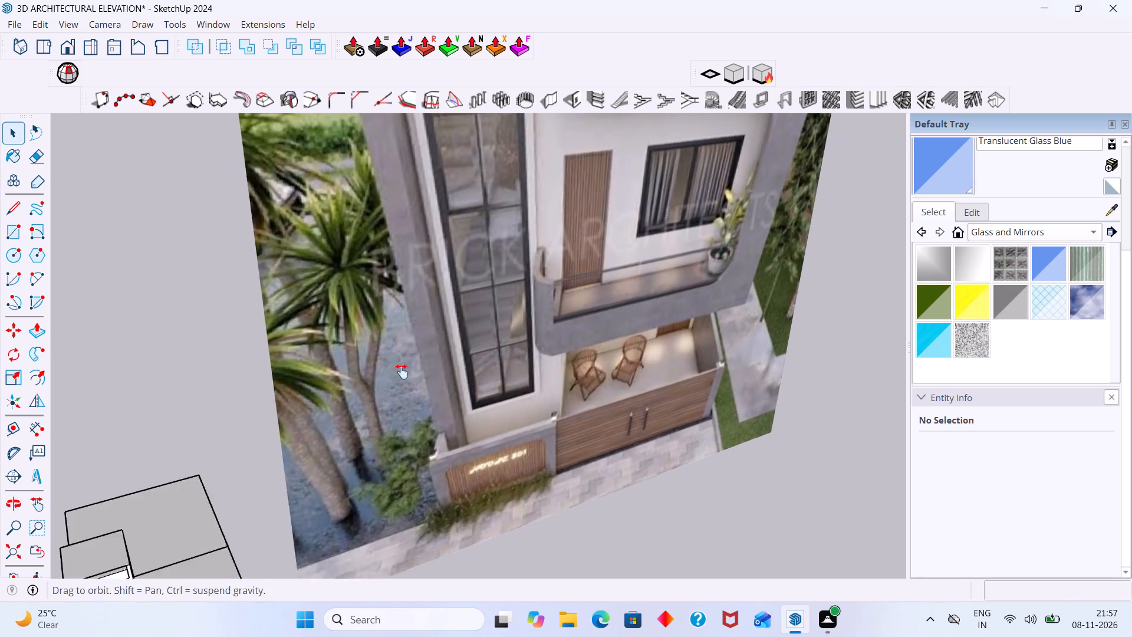
{"action": "middle_click_drag", "start_coordinate": [402, 372], "coordinate": [522, 280], "text": "shift"}
{"action": "middle_click_drag", "start_coordinate": [366, 425], "coordinate": [440, 344]}
{"action": "scroll", "coordinate": [364, 444], "scroll_direction": "up", "scroll_amount": 15}
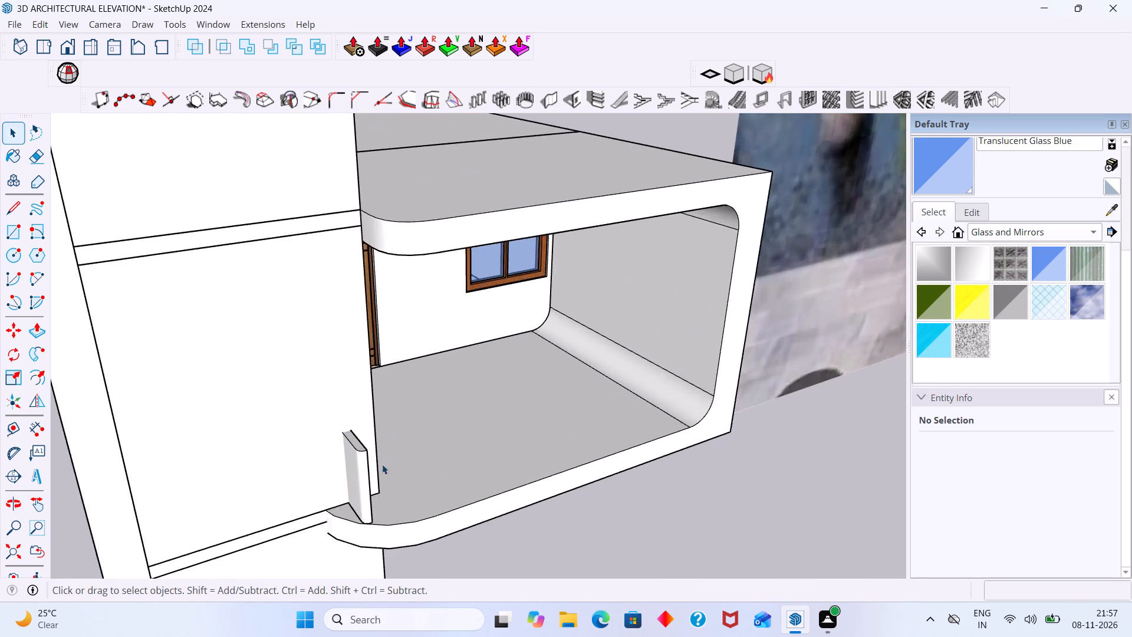
{"action": "scroll", "coordinate": [382, 464], "scroll_direction": "up", "scroll_amount": 3}
{"action": "middle_click_drag", "start_coordinate": [382, 464], "coordinate": [276, 469]}
{"action": "scroll", "coordinate": [265, 466], "scroll_direction": "up", "scroll_amount": 5}
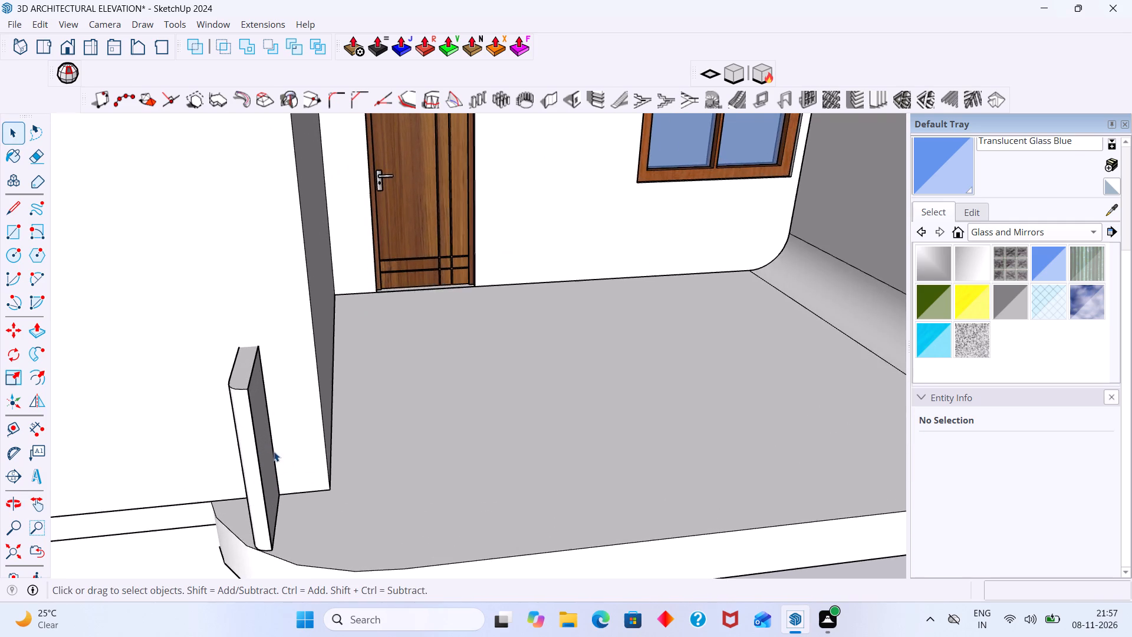
{"action": "scroll", "coordinate": [275, 451], "scroll_direction": "down", "scroll_amount": 6}
{"action": "middle_click_drag", "start_coordinate": [300, 436], "coordinate": [310, 434]}
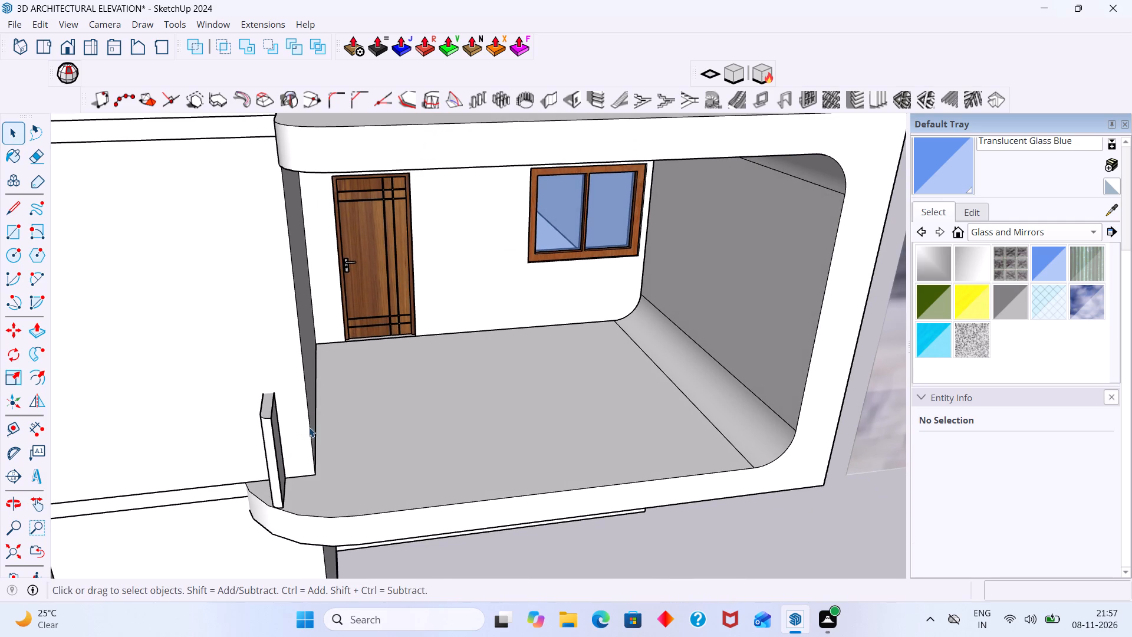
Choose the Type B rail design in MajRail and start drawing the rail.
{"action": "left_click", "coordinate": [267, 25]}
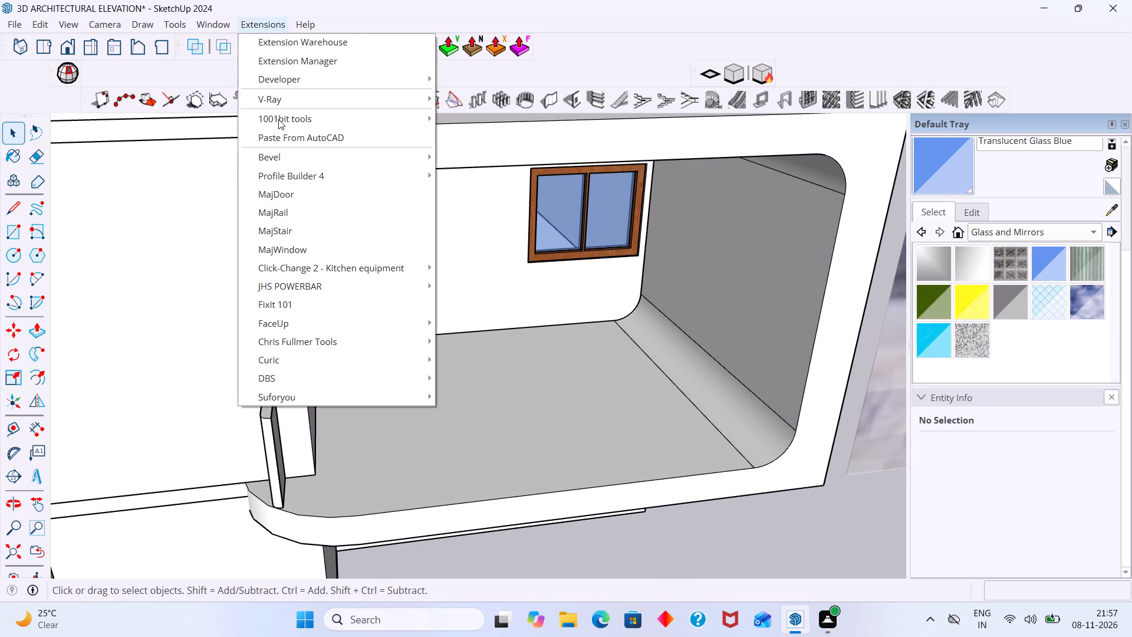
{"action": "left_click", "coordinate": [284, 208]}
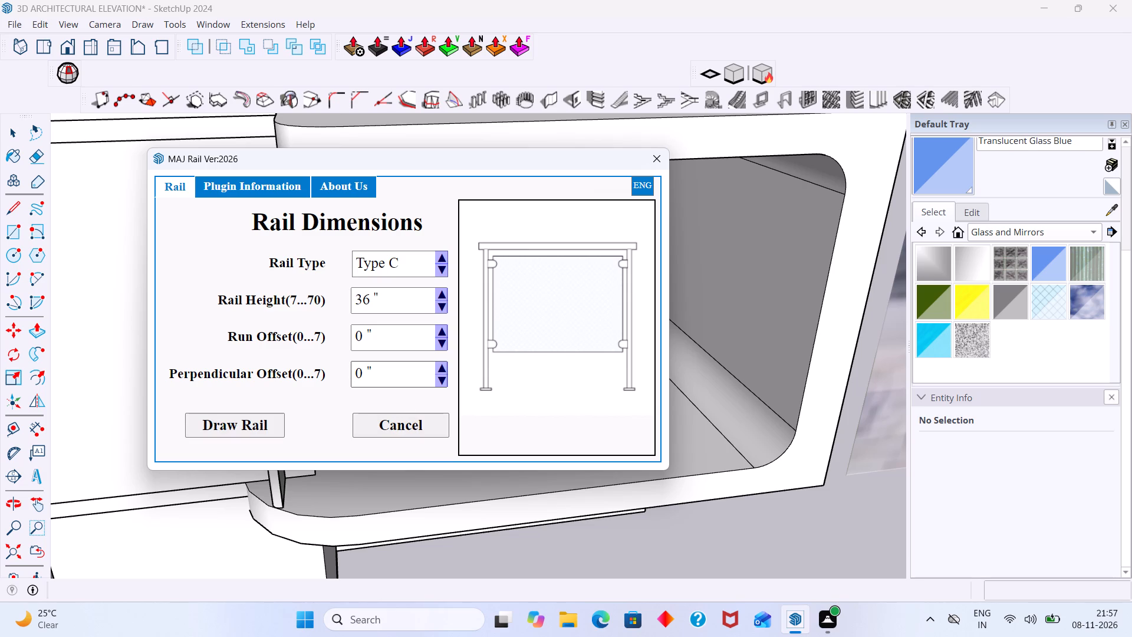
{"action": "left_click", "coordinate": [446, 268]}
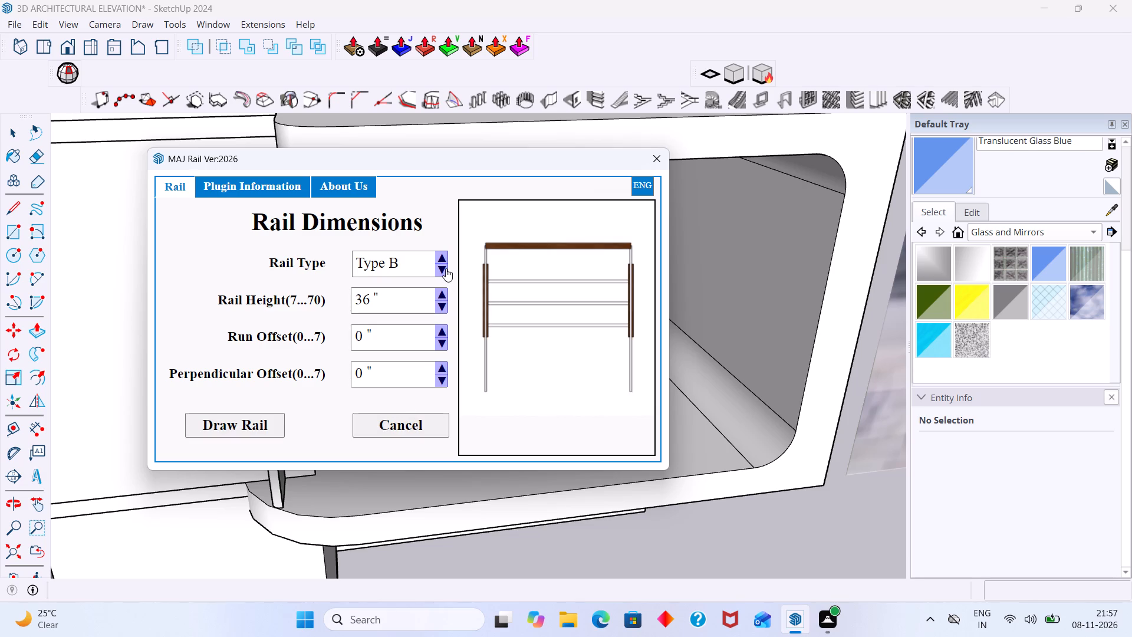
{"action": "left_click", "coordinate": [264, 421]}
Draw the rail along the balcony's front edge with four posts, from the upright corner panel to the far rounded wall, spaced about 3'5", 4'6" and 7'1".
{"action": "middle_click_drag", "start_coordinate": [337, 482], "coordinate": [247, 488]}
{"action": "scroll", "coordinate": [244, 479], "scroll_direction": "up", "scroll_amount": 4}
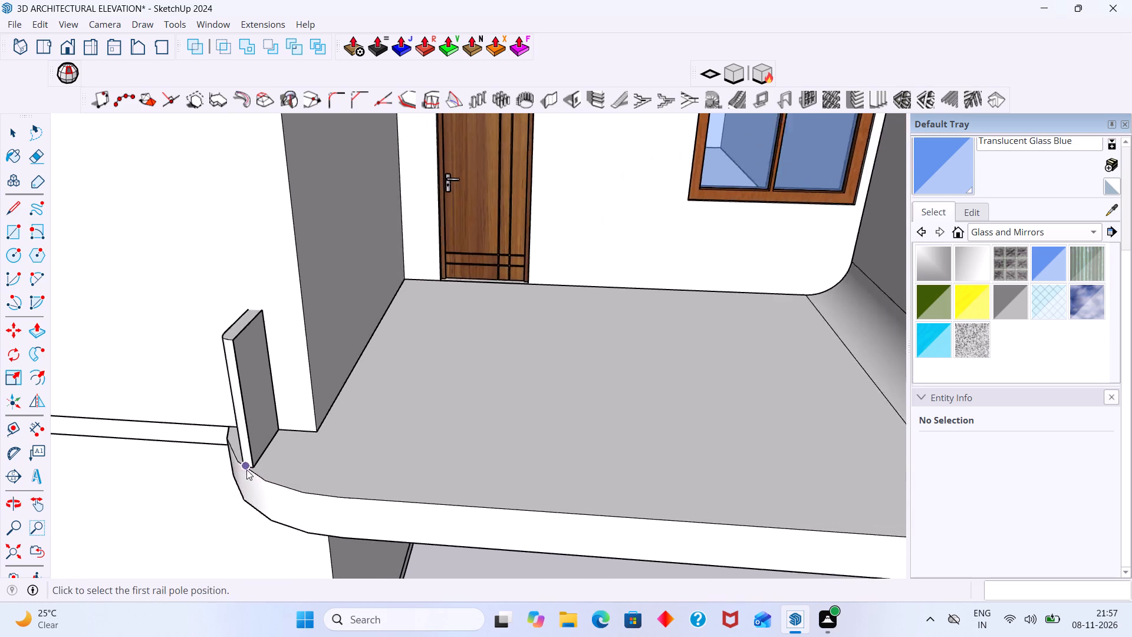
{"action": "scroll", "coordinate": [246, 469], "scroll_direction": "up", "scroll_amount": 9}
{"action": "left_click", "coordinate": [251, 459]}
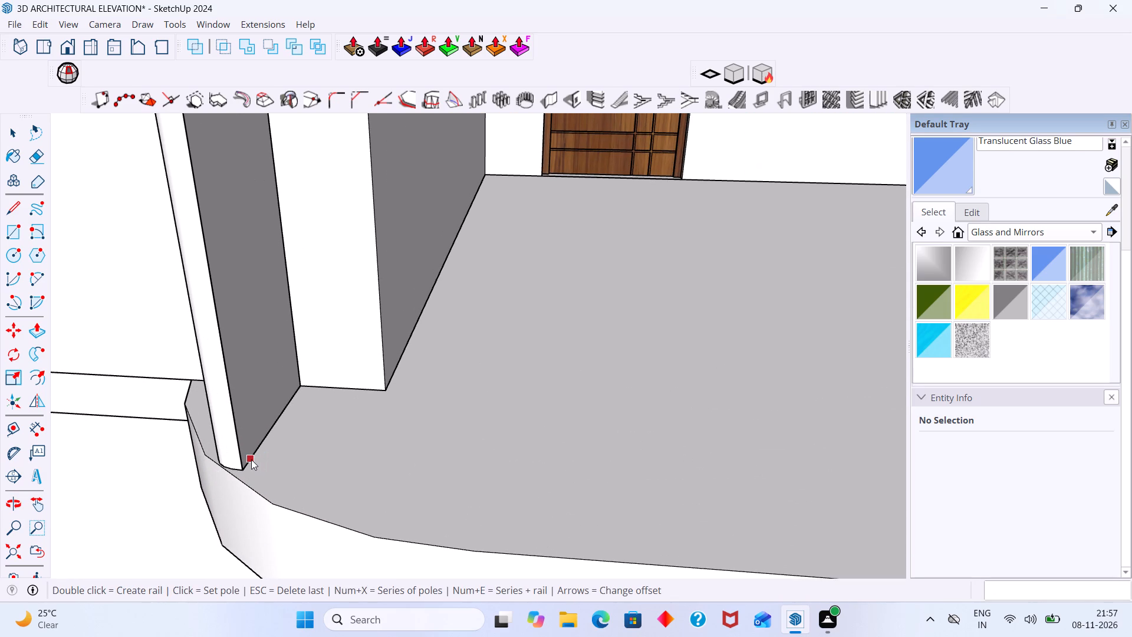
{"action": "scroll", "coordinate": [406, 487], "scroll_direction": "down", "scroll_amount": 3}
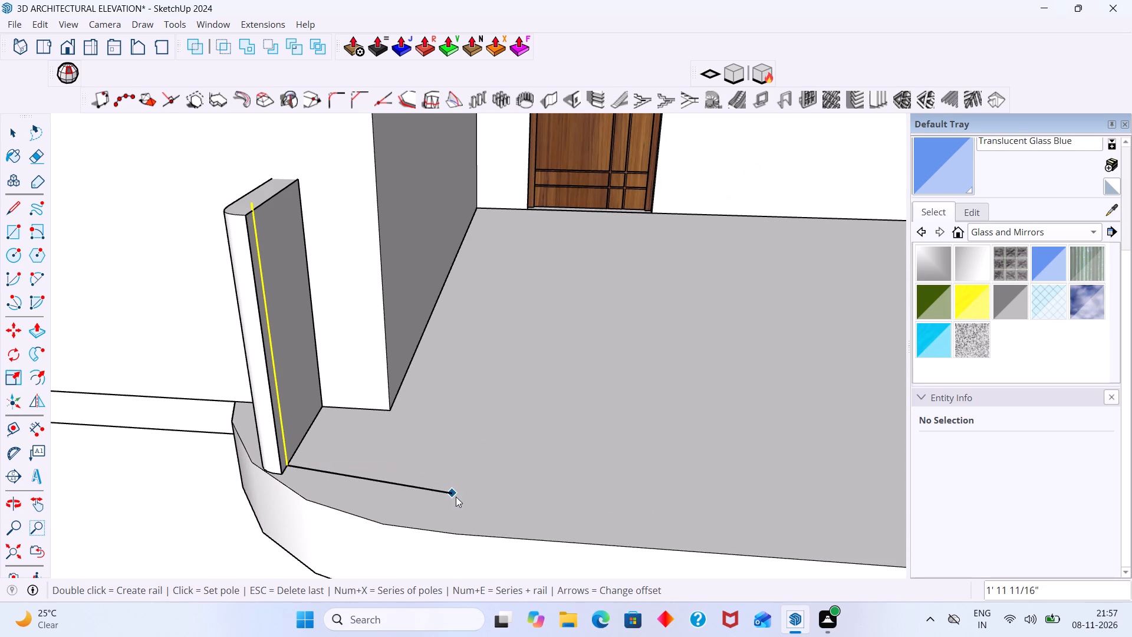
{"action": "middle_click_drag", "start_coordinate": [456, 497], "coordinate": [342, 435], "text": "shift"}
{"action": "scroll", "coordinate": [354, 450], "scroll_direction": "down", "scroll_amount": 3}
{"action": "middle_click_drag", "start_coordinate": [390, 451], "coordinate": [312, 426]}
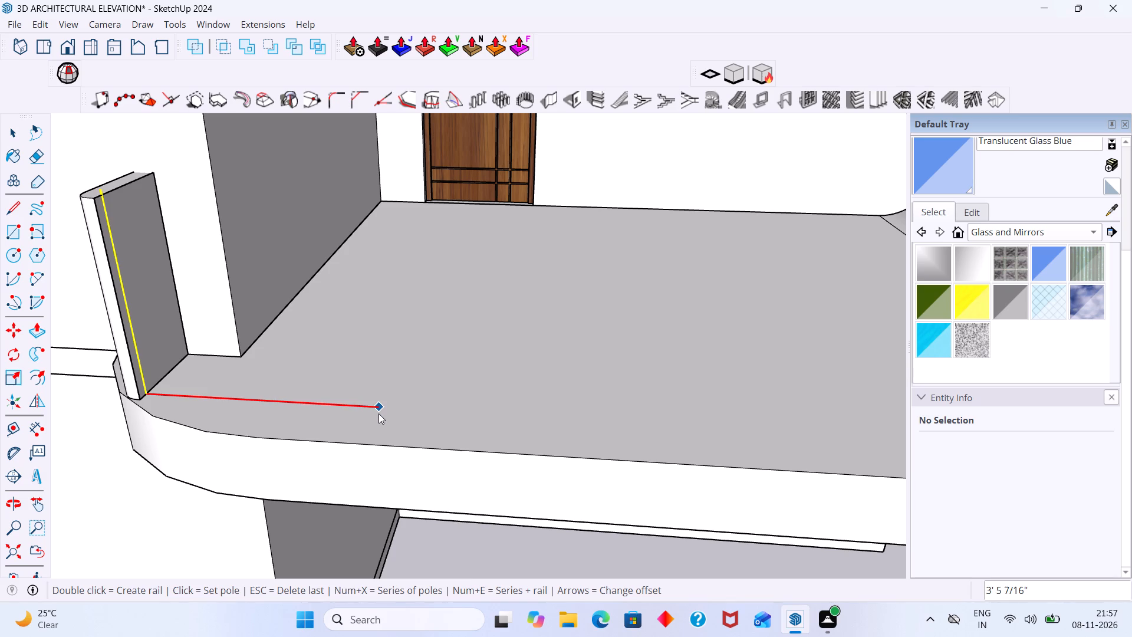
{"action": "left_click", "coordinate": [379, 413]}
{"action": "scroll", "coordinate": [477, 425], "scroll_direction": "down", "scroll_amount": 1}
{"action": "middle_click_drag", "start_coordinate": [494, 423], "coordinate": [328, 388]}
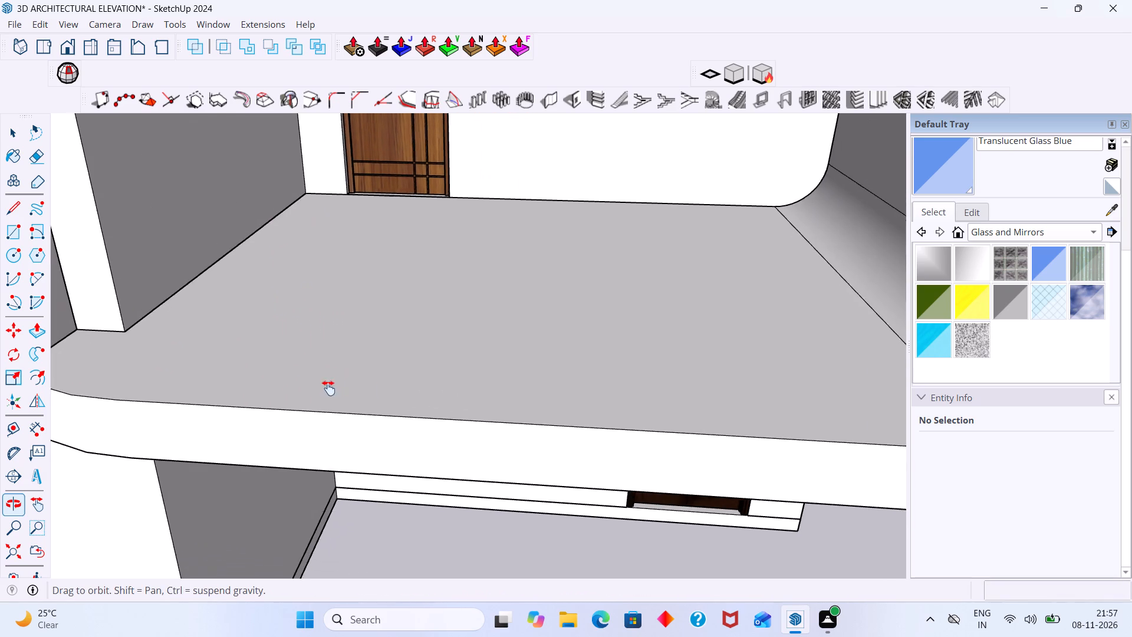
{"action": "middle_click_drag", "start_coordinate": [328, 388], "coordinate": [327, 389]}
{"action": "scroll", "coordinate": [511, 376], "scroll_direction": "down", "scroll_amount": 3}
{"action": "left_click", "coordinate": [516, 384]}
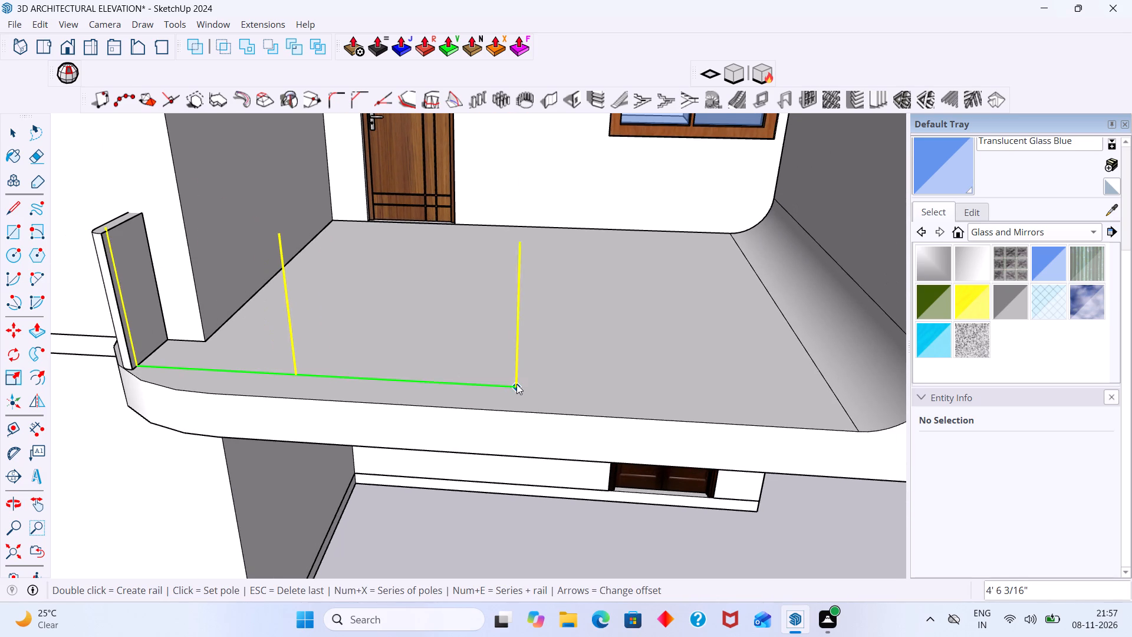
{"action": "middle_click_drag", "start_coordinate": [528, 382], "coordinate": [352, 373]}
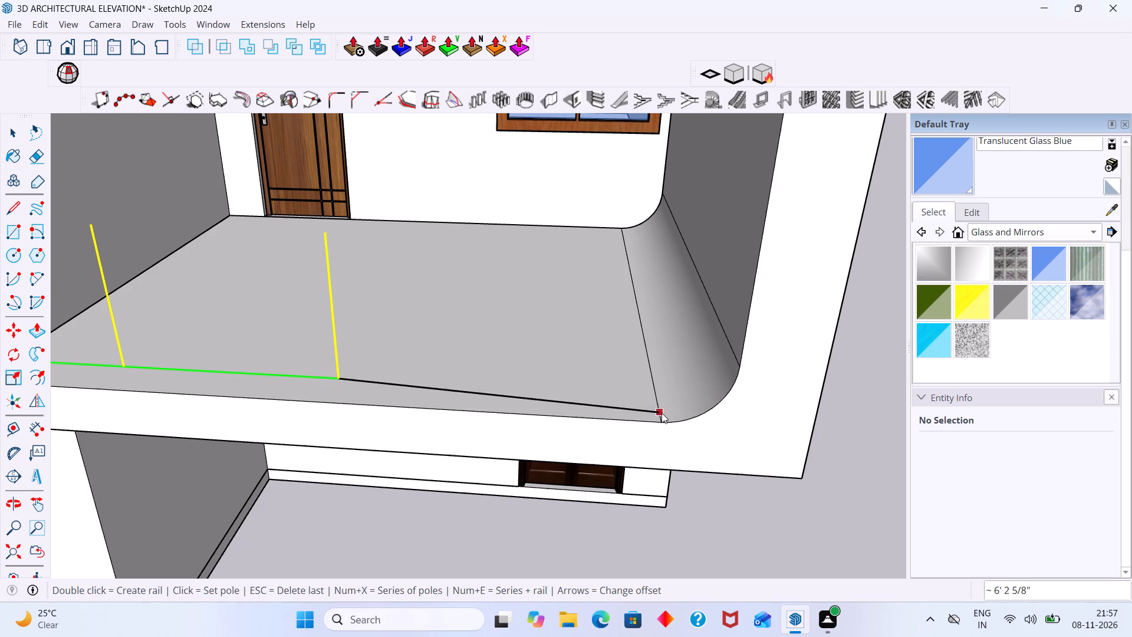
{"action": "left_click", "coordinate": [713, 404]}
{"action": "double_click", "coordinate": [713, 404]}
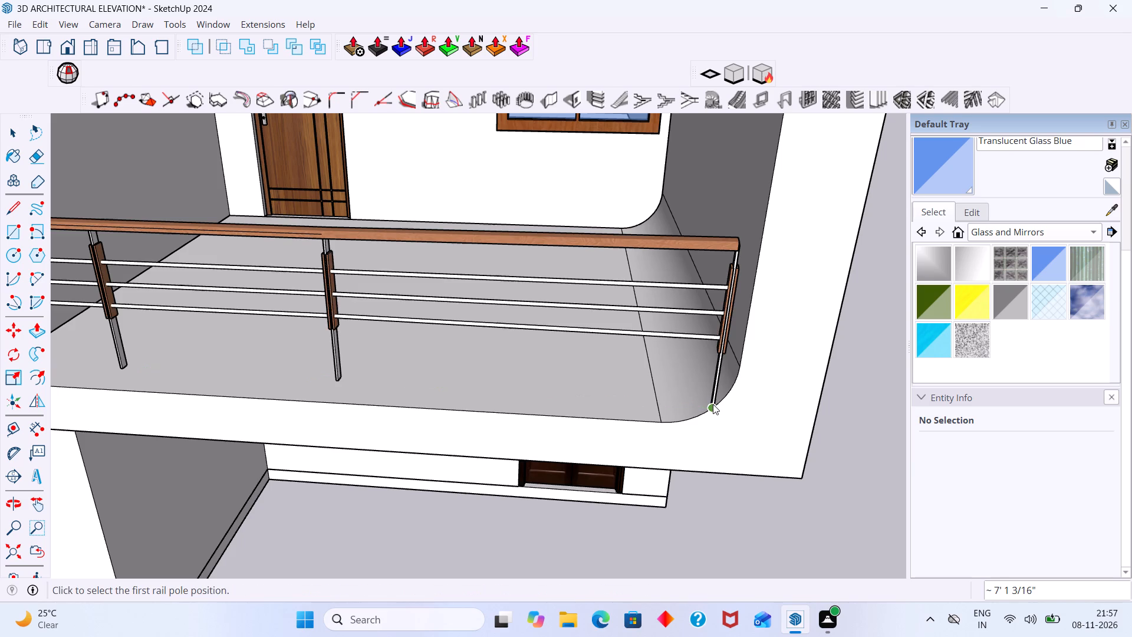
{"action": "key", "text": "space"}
Inspect the balcony railing from several sides and compare it with the house in the reference picture.
{"action": "scroll", "coordinate": [560, 370], "scroll_direction": "down", "scroll_amount": 8}
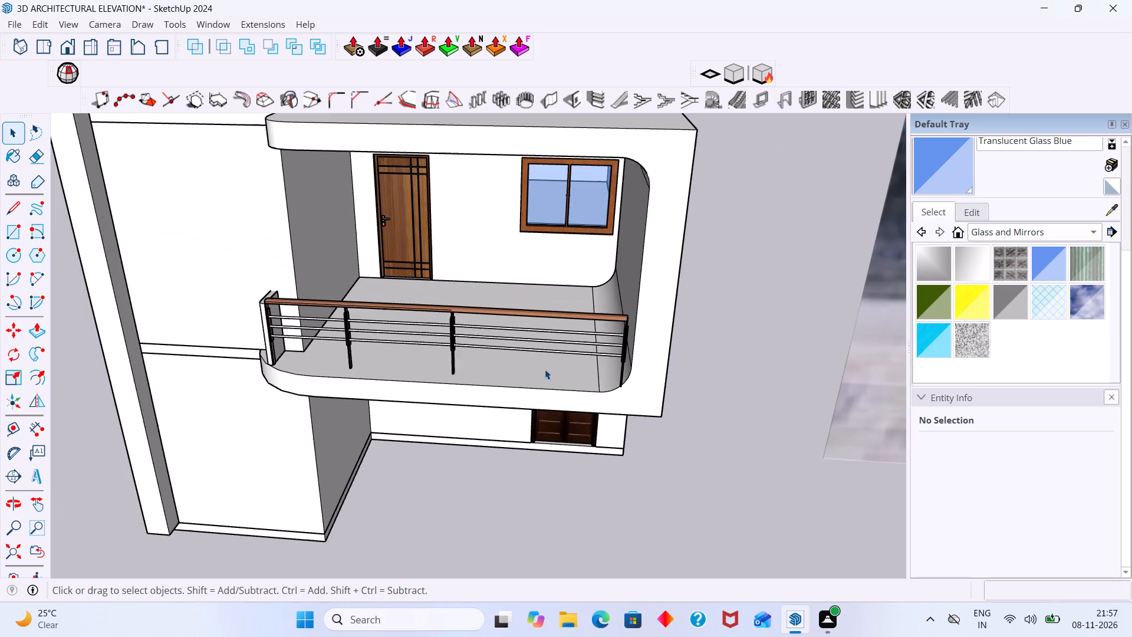
{"action": "middle_click_drag", "start_coordinate": [544, 369], "coordinate": [664, 369]}
{"action": "scroll", "coordinate": [514, 324], "scroll_direction": "up", "scroll_amount": 6}
{"action": "middle_click_drag", "start_coordinate": [489, 314], "coordinate": [656, 319]}
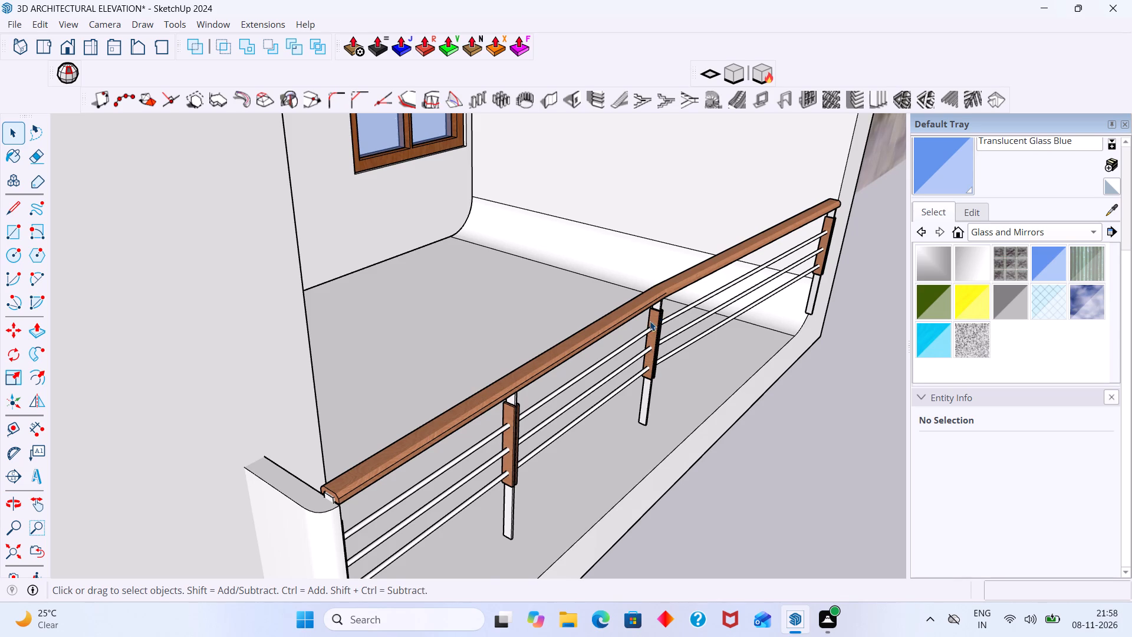
{"action": "scroll", "coordinate": [623, 330], "scroll_direction": "down", "scroll_amount": 10}
{"action": "middle_click_drag", "start_coordinate": [648, 380], "coordinate": [523, 363]}
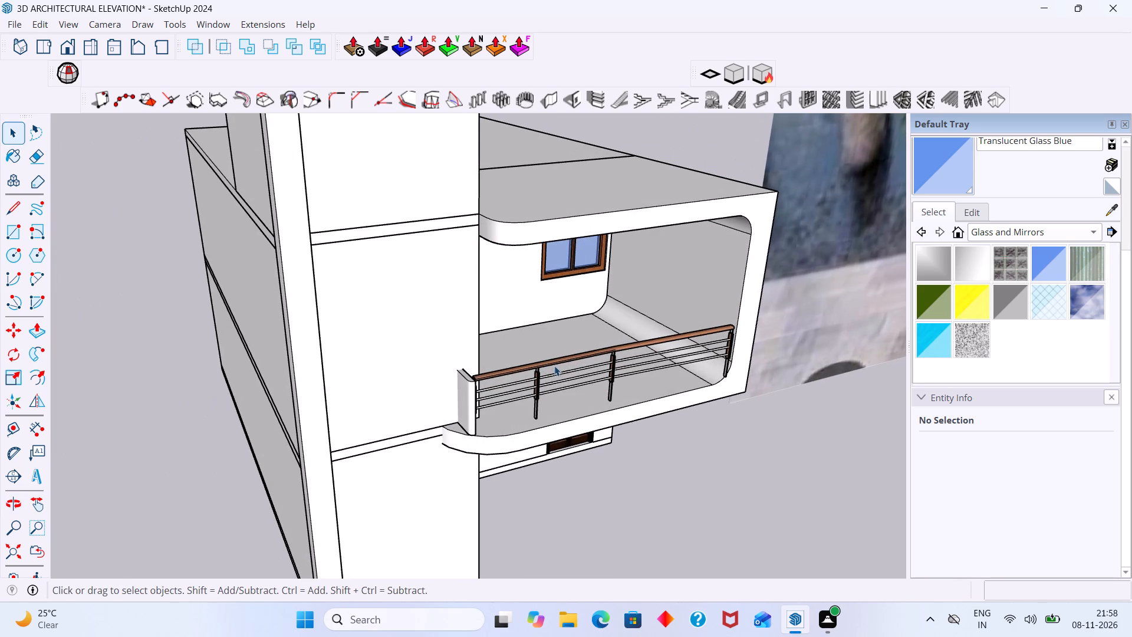
{"action": "middle_click_drag", "start_coordinate": [565, 359], "coordinate": [476, 296]}
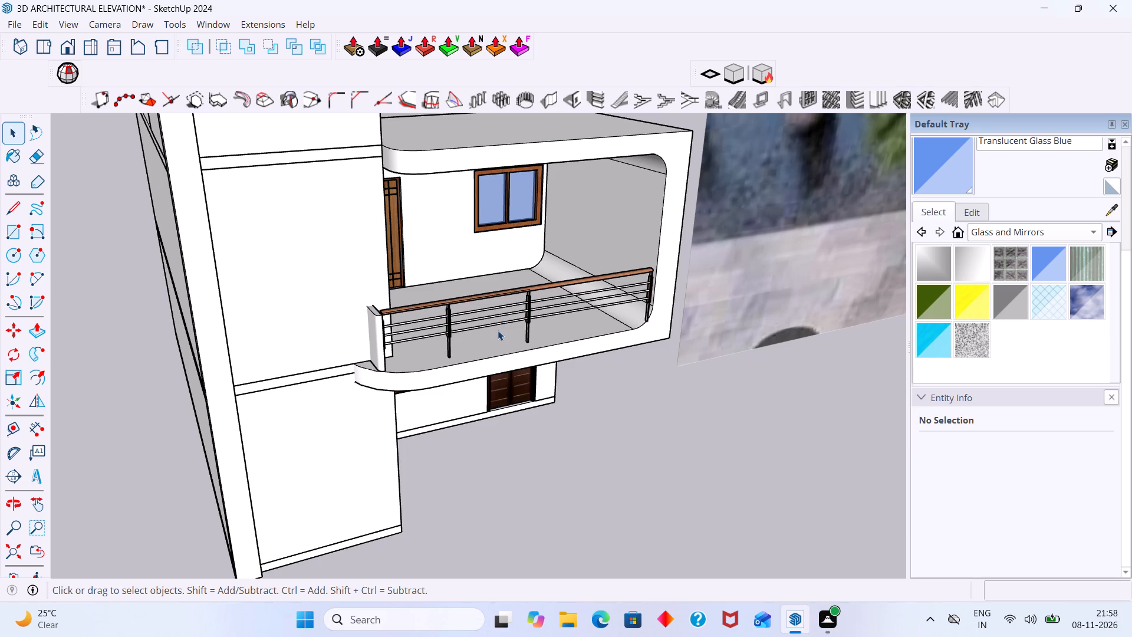
{"action": "middle_click_drag", "start_coordinate": [486, 358], "coordinate": [498, 471]}
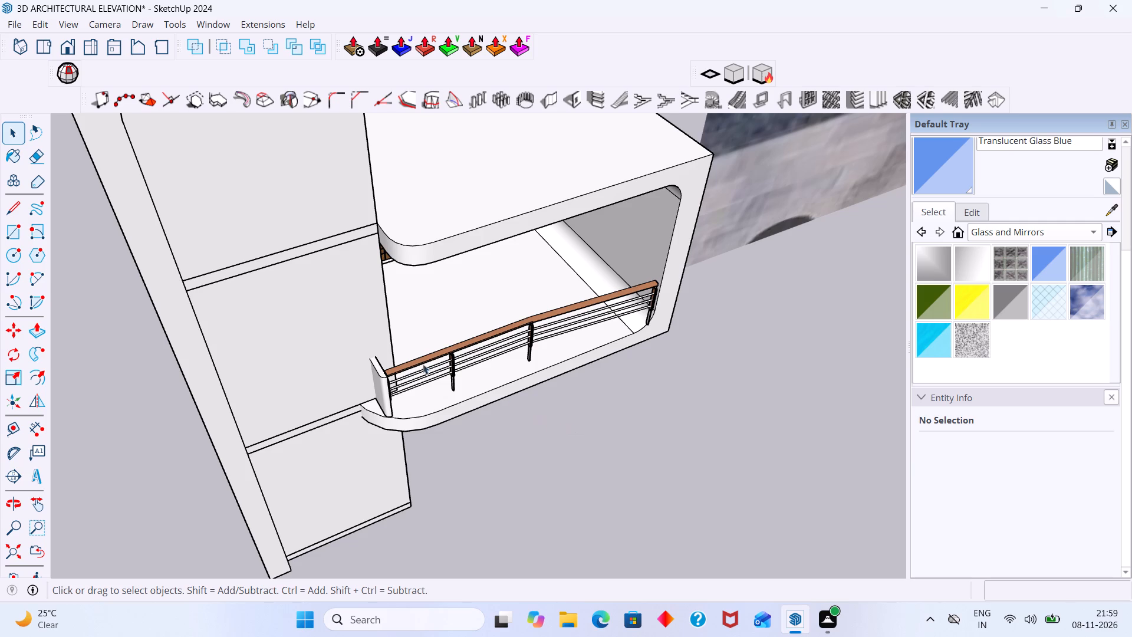
{"action": "scroll", "coordinate": [390, 360], "scroll_direction": "up", "scroll_amount": 6}
{"action": "middle_click_drag", "start_coordinate": [501, 352], "coordinate": [584, 288]}
{"action": "scroll", "coordinate": [585, 285], "scroll_direction": "down", "scroll_amount": 4}
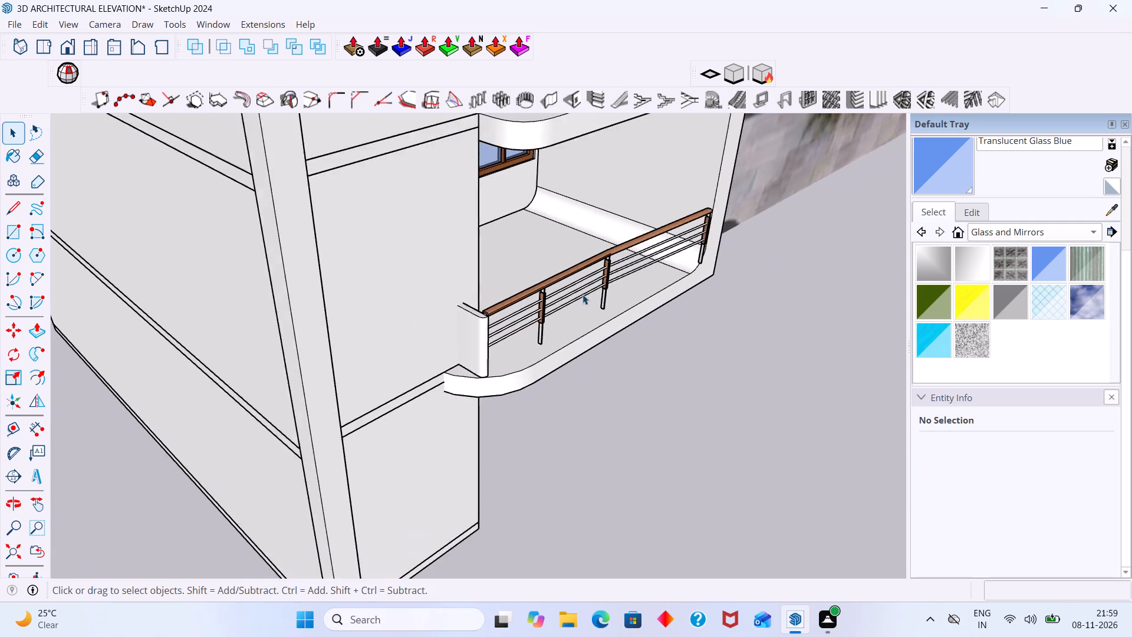
{"action": "scroll", "coordinate": [583, 294], "scroll_direction": "down", "scroll_amount": 5}
{"action": "scroll", "coordinate": [528, 331], "scroll_direction": "down", "scroll_amount": 2}
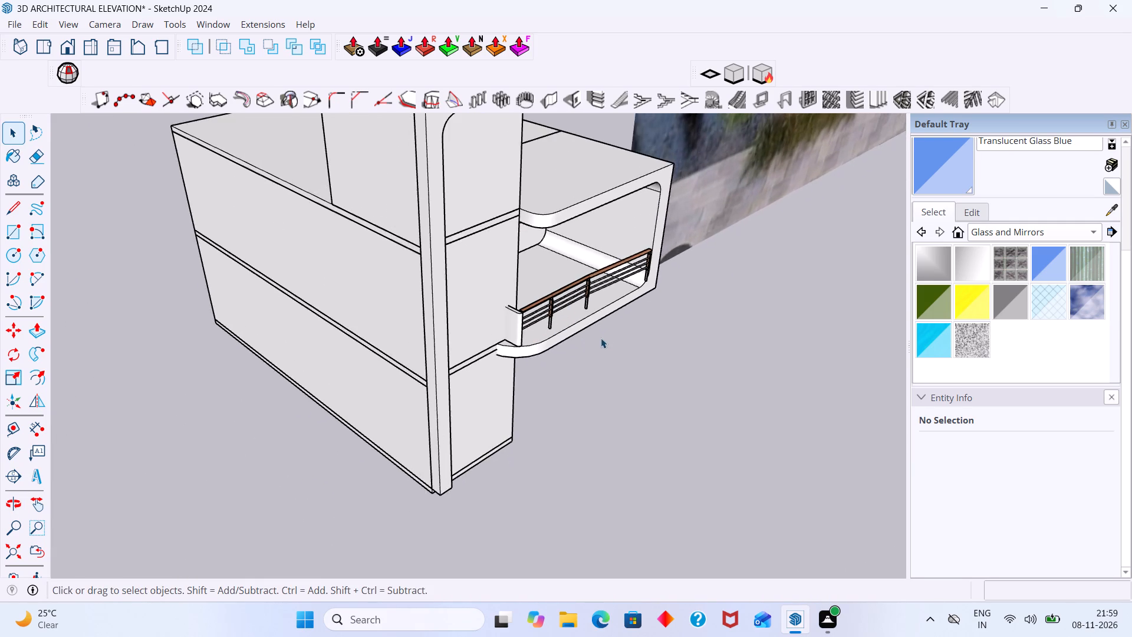
{"action": "middle_click_drag", "start_coordinate": [599, 336], "coordinate": [397, 370], "text": "shift"}
{"action": "middle_click_drag", "start_coordinate": [454, 324], "coordinate": [325, 351]}
{"action": "scroll", "coordinate": [367, 344], "scroll_direction": "down", "scroll_amount": 7}
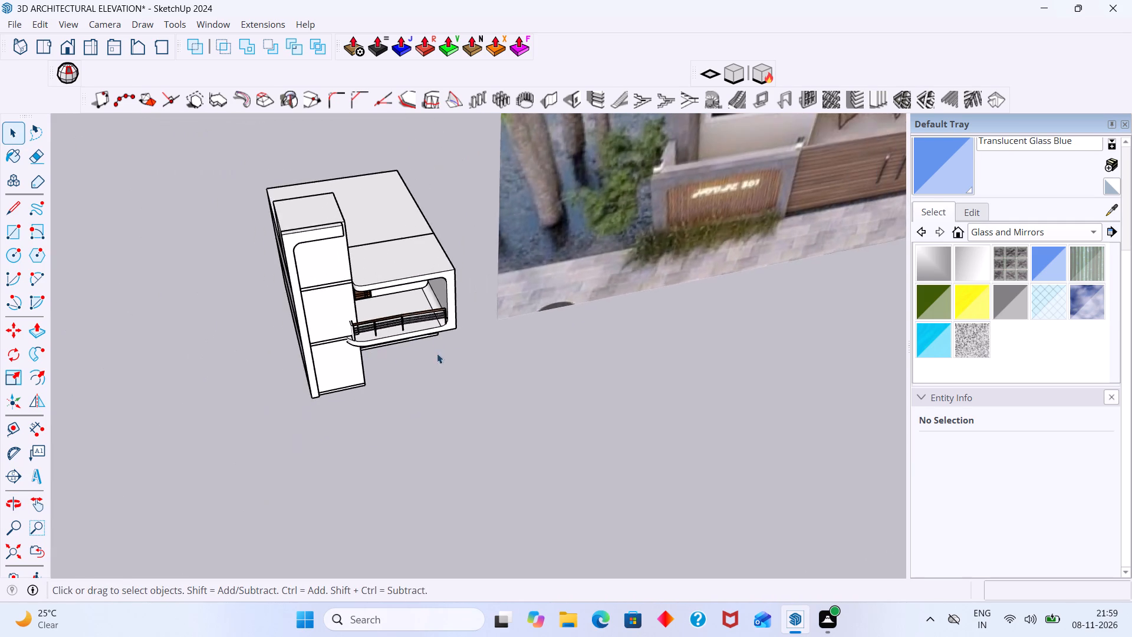
{"action": "middle_click_drag", "start_coordinate": [529, 372], "coordinate": [296, 438]}
{"action": "scroll", "coordinate": [335, 423], "scroll_direction": "down", "scroll_amount": 7}
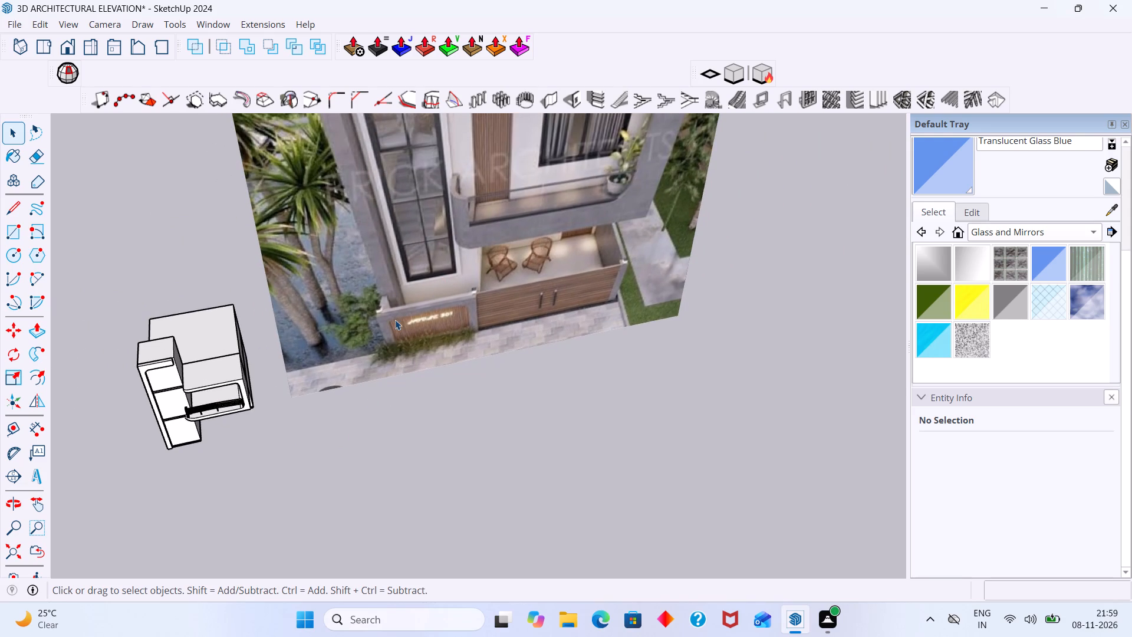
{"action": "middle_click_drag", "start_coordinate": [395, 320], "coordinate": [404, 290]}
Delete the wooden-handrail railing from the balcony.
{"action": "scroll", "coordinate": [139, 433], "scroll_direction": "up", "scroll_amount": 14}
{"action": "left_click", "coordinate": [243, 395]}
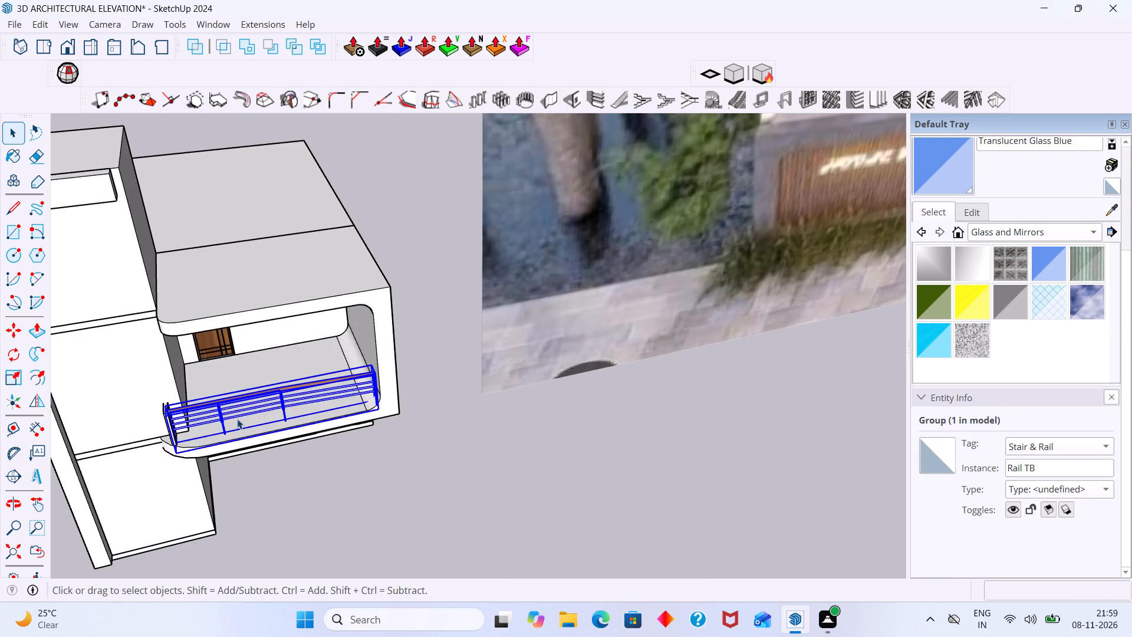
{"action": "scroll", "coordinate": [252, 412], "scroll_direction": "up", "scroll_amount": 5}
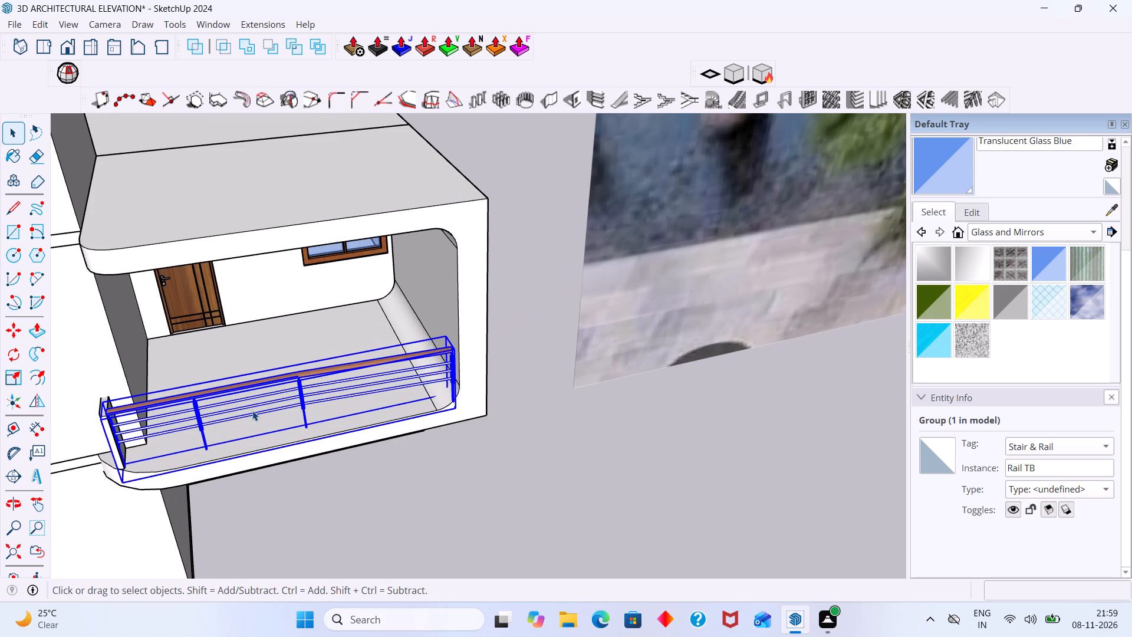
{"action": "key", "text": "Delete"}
Choose the Type C glass-panel rail design in MajRail and start drawing the rail.
{"action": "scroll", "coordinate": [167, 428], "scroll_direction": "up", "scroll_amount": 2}
{"action": "middle_click_drag", "start_coordinate": [162, 431], "coordinate": [110, 455]}
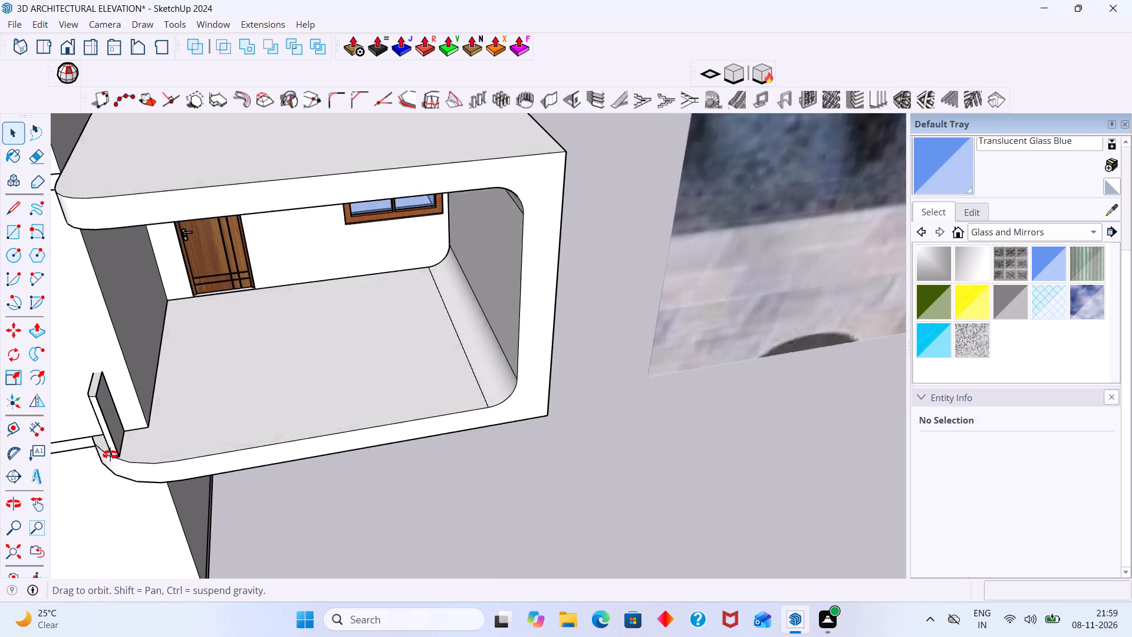
{"action": "middle_click_drag", "start_coordinate": [110, 455], "coordinate": [104, 458]}
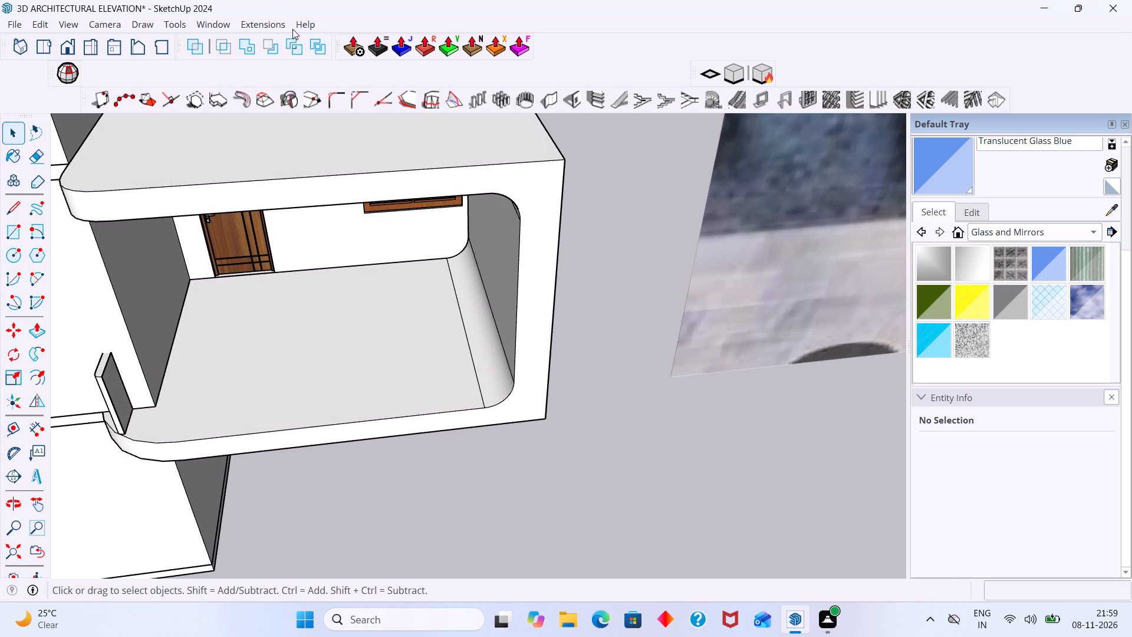
{"action": "left_click", "coordinate": [279, 28]}
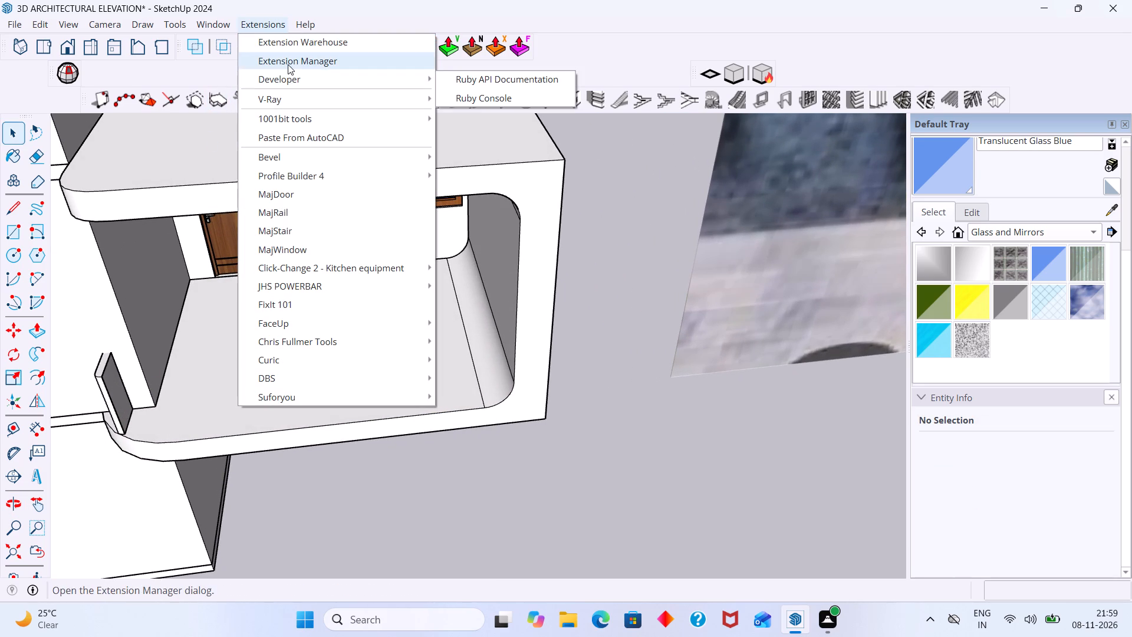
{"action": "left_click", "coordinate": [285, 210]}
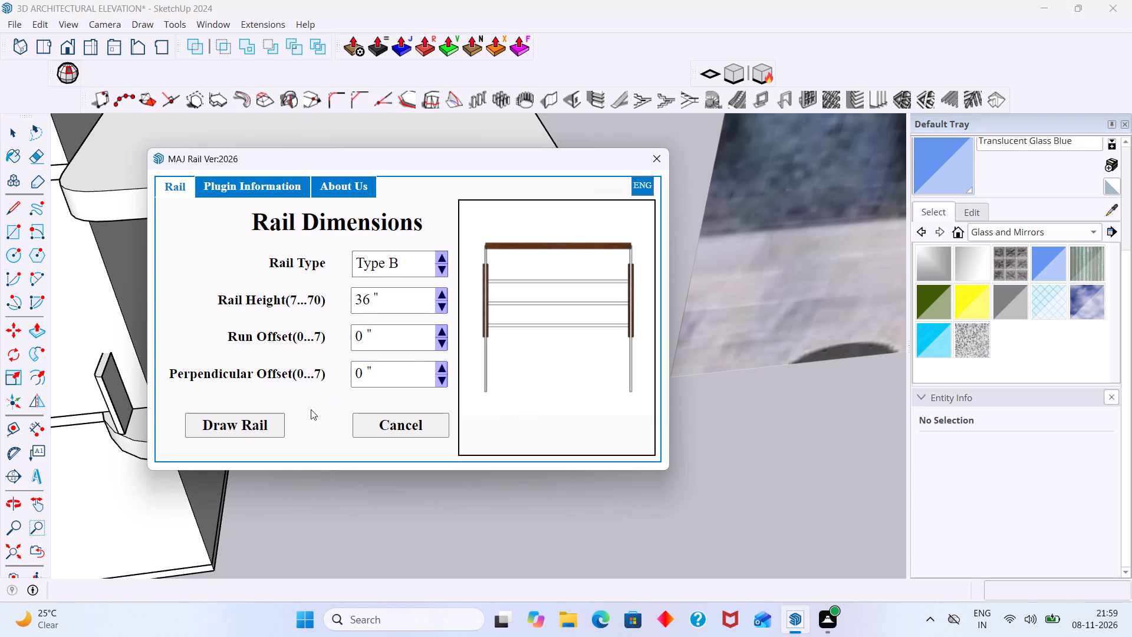
{"action": "left_click", "coordinate": [442, 258]}
{"action": "left_click", "coordinate": [259, 428]}
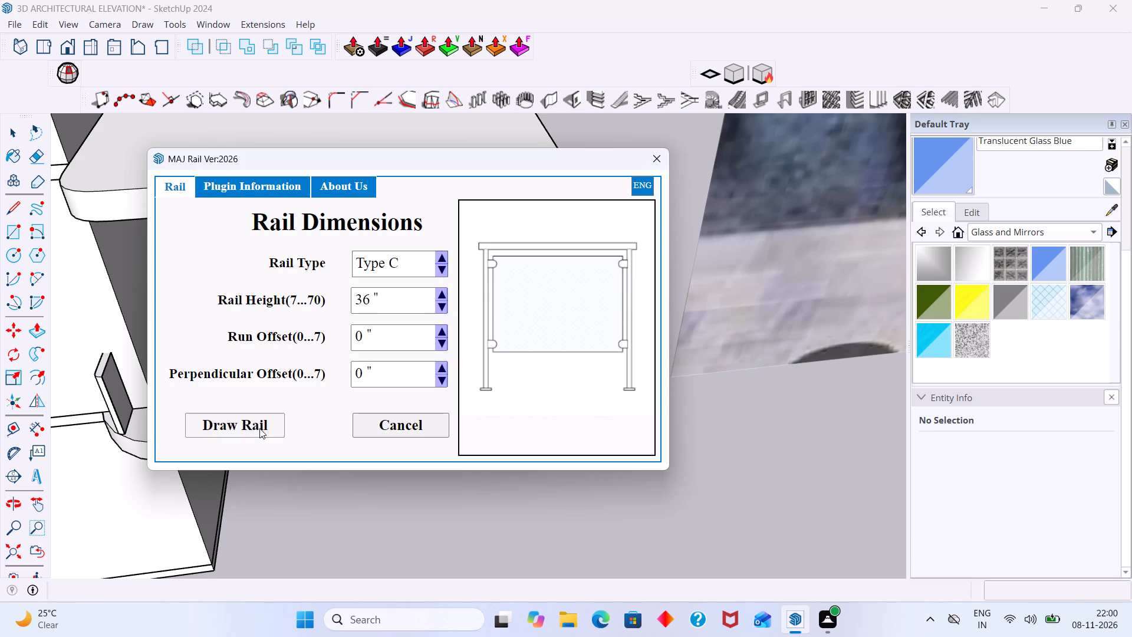
Draw the rail along the balcony's front edge with five posts from the corner panel to the far rounded wall, the first two bays about 3'2" and 4'.
{"action": "scroll", "coordinate": [141, 411], "scroll_direction": "up", "scroll_amount": 10}
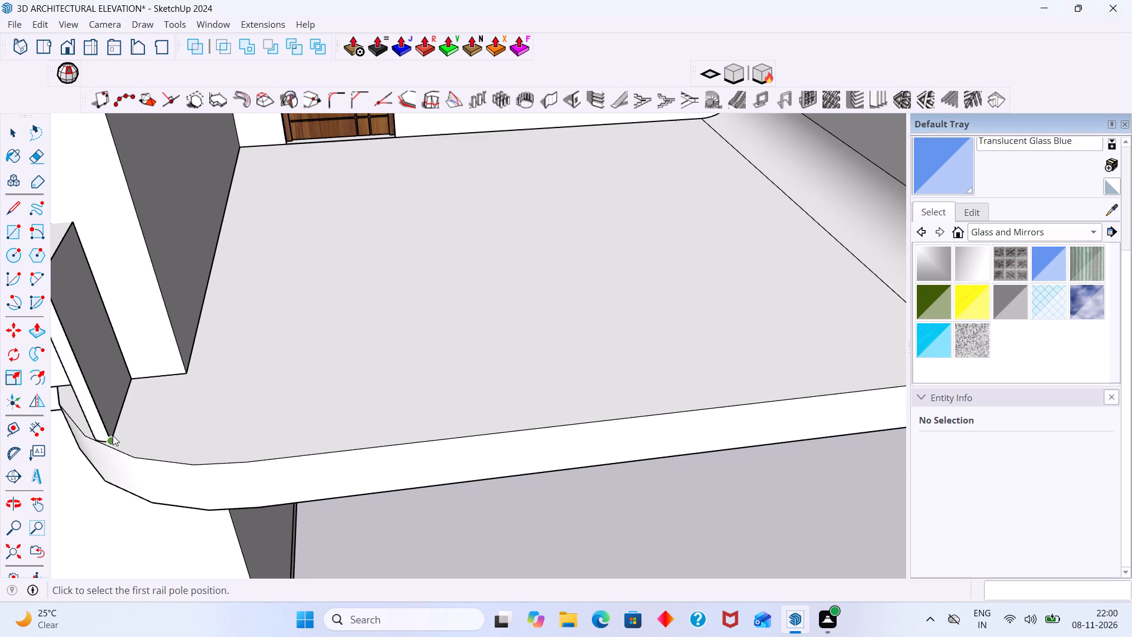
{"action": "scroll", "coordinate": [113, 435], "scroll_direction": "up", "scroll_amount": 5}
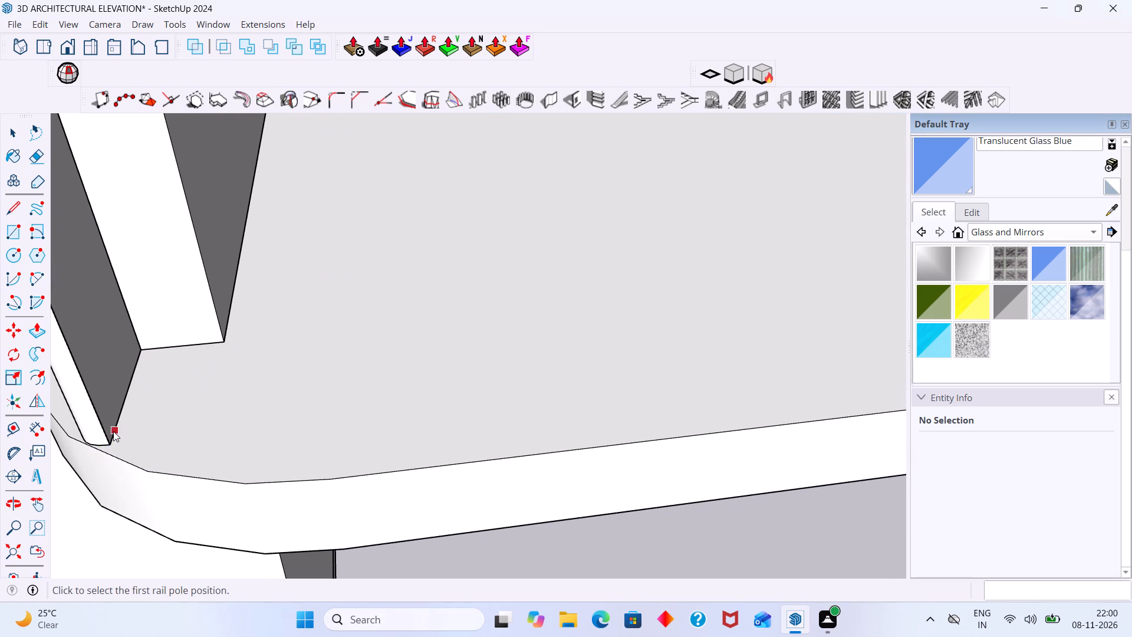
{"action": "left_click", "coordinate": [113, 435]}
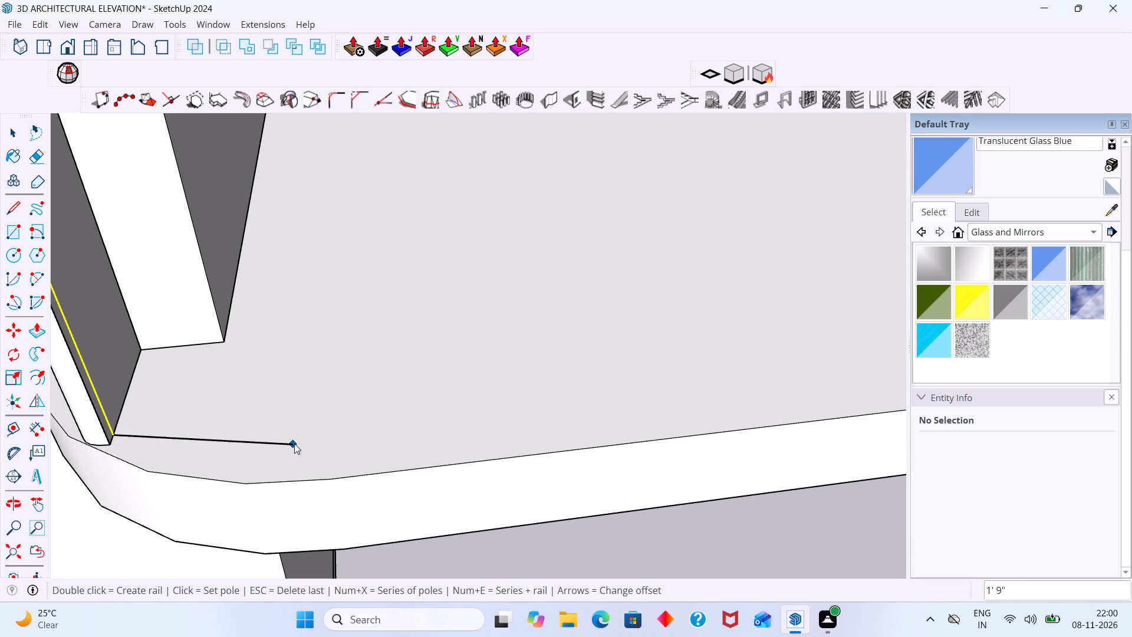
{"action": "scroll", "coordinate": [324, 435], "scroll_direction": "down", "scroll_amount": 5}
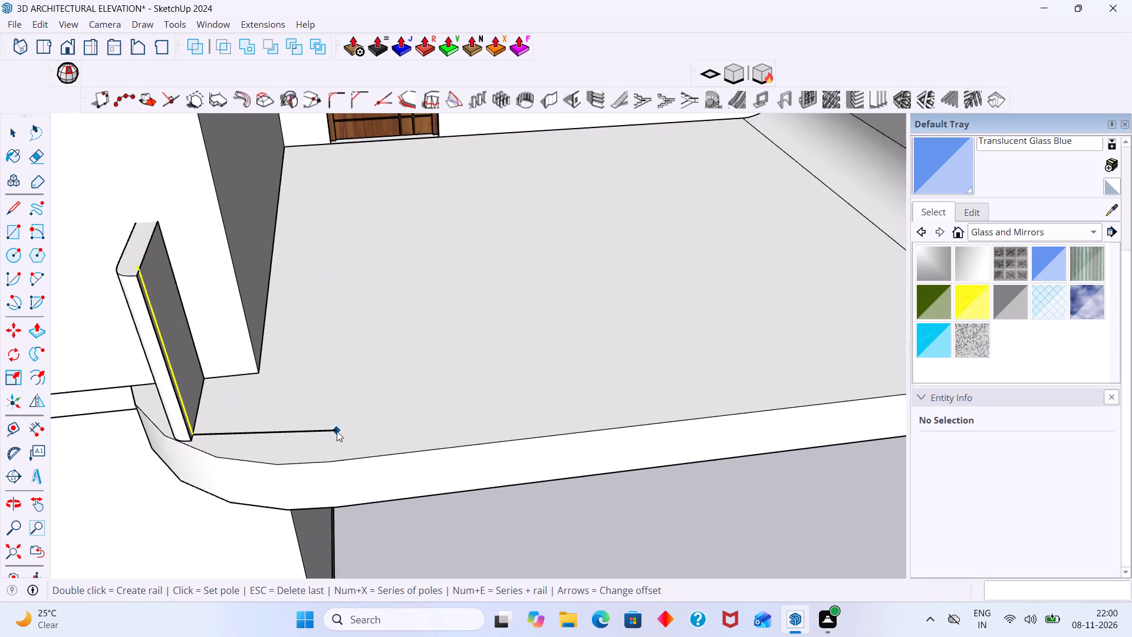
{"action": "scroll", "coordinate": [337, 431], "scroll_direction": "down", "scroll_amount": 5}
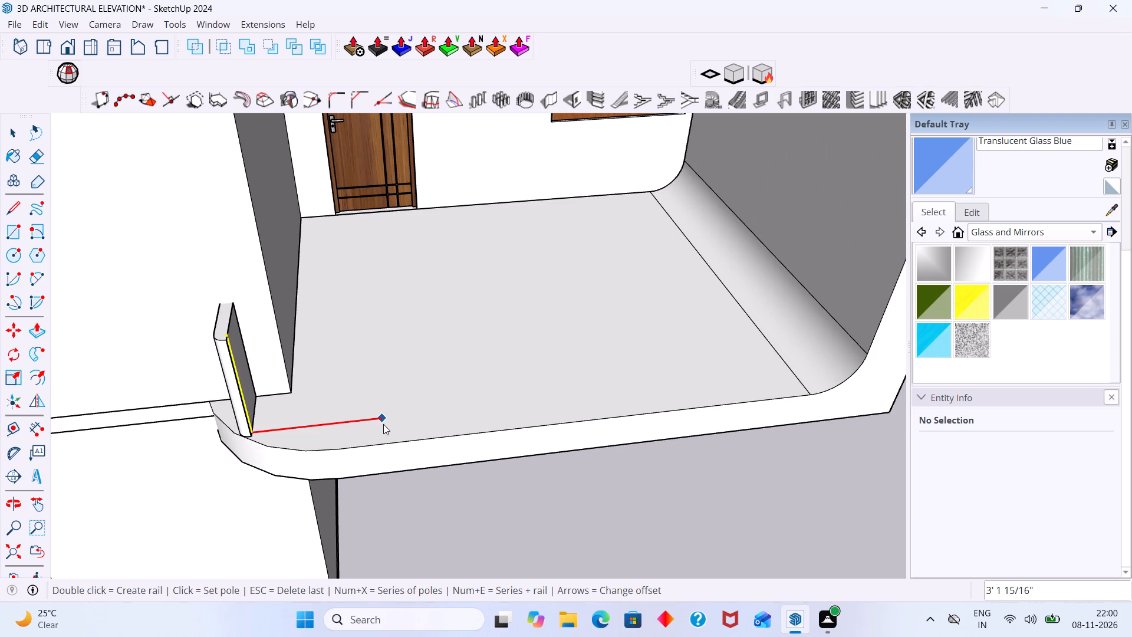
{"action": "left_click", "coordinate": [383, 424]}
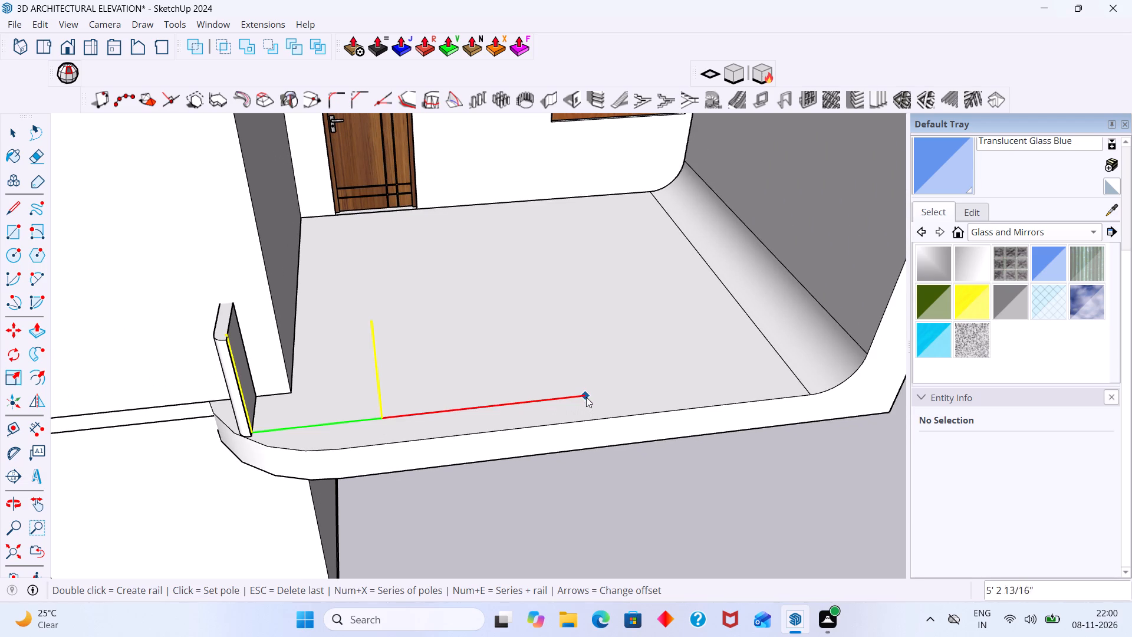
{"action": "left_click", "coordinate": [535, 397]}
{"action": "left_click", "coordinate": [677, 390]}
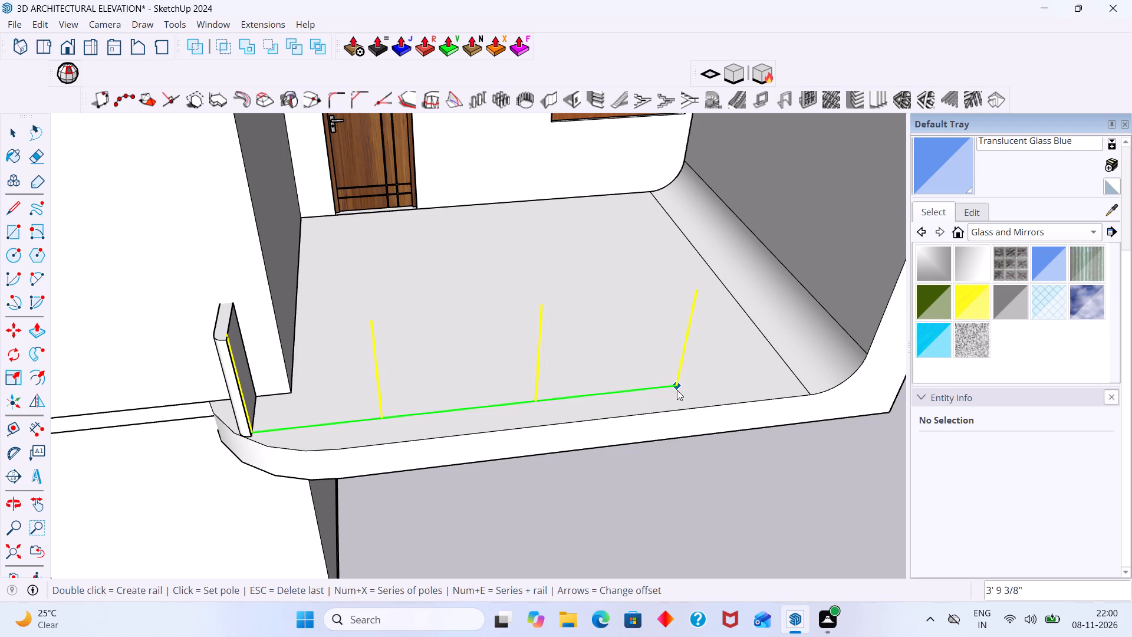
{"action": "left_click", "coordinate": [851, 371]}
{"action": "double_click", "coordinate": [851, 371]}
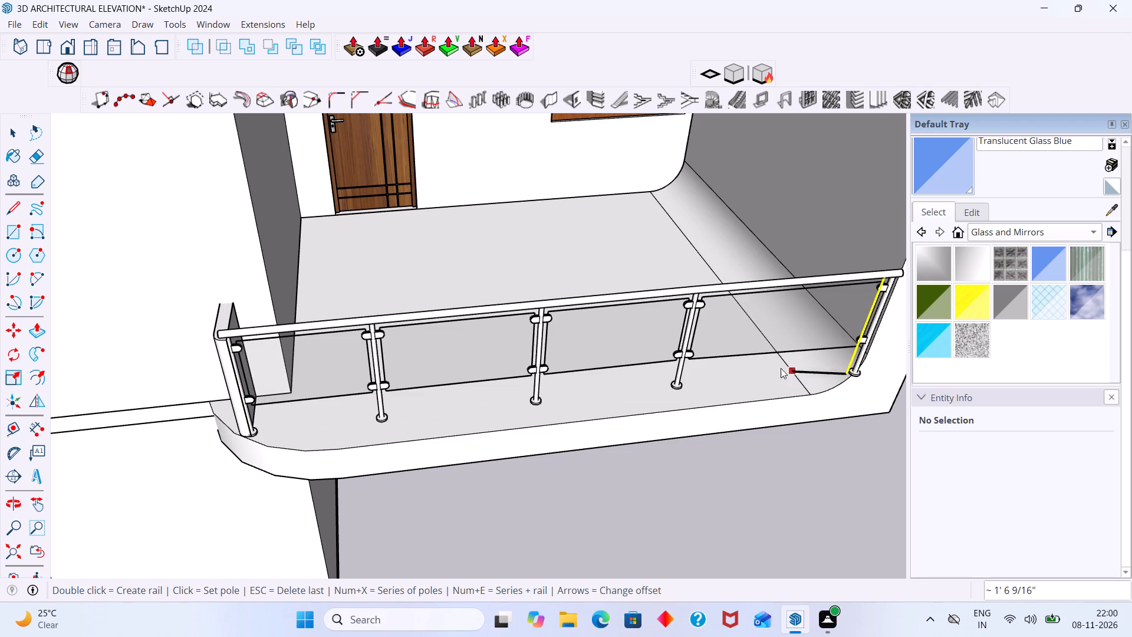
Check the five-post glass rail from the front and undo it.
{"action": "key", "text": "space"}
{"action": "scroll", "coordinate": [605, 372], "scroll_direction": "down", "scroll_amount": 2}
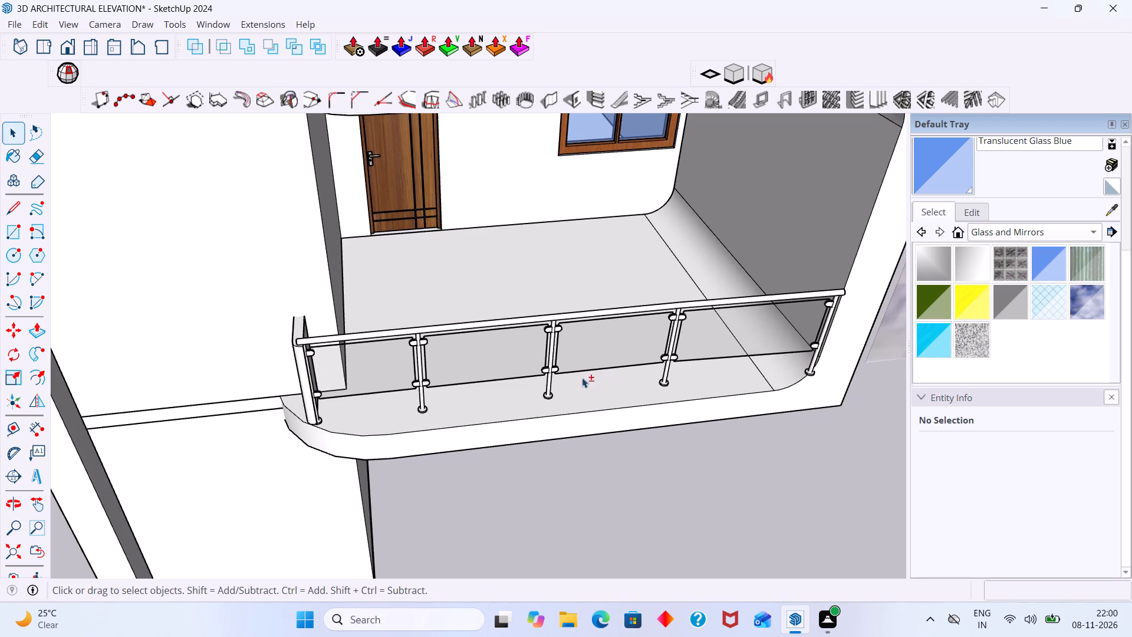
{"action": "middle_click_drag", "start_coordinate": [582, 377], "coordinate": [279, 377], "text": "shift"}
{"action": "scroll", "coordinate": [341, 352], "scroll_direction": "down", "scroll_amount": 4}
{"action": "middle_click_drag", "start_coordinate": [351, 354], "coordinate": [453, 356], "text": "shift"}
{"action": "scroll", "coordinate": [419, 344], "scroll_direction": "up", "scroll_amount": 4}
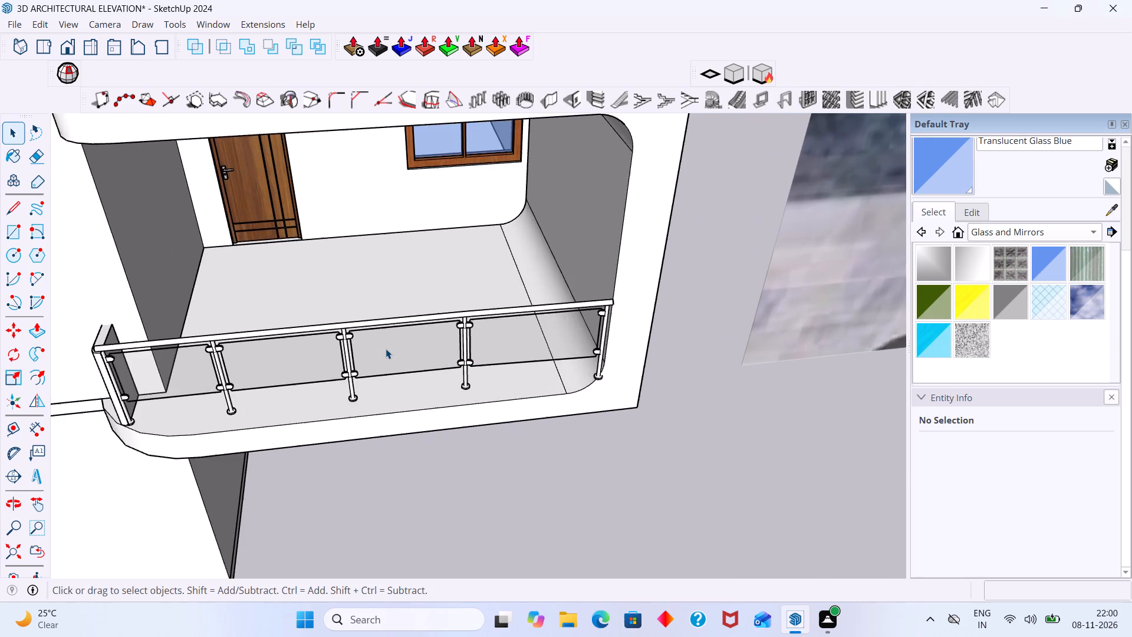
{"action": "scroll", "coordinate": [386, 349], "scroll_direction": "up", "scroll_amount": 1}
{"action": "key", "text": "ctrl+z"}
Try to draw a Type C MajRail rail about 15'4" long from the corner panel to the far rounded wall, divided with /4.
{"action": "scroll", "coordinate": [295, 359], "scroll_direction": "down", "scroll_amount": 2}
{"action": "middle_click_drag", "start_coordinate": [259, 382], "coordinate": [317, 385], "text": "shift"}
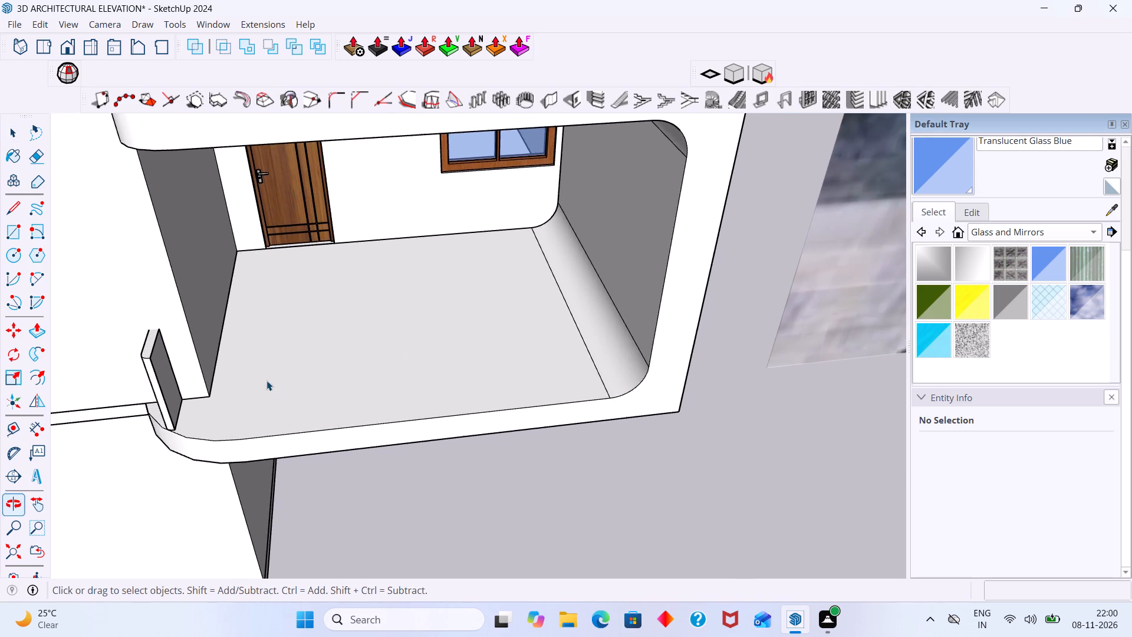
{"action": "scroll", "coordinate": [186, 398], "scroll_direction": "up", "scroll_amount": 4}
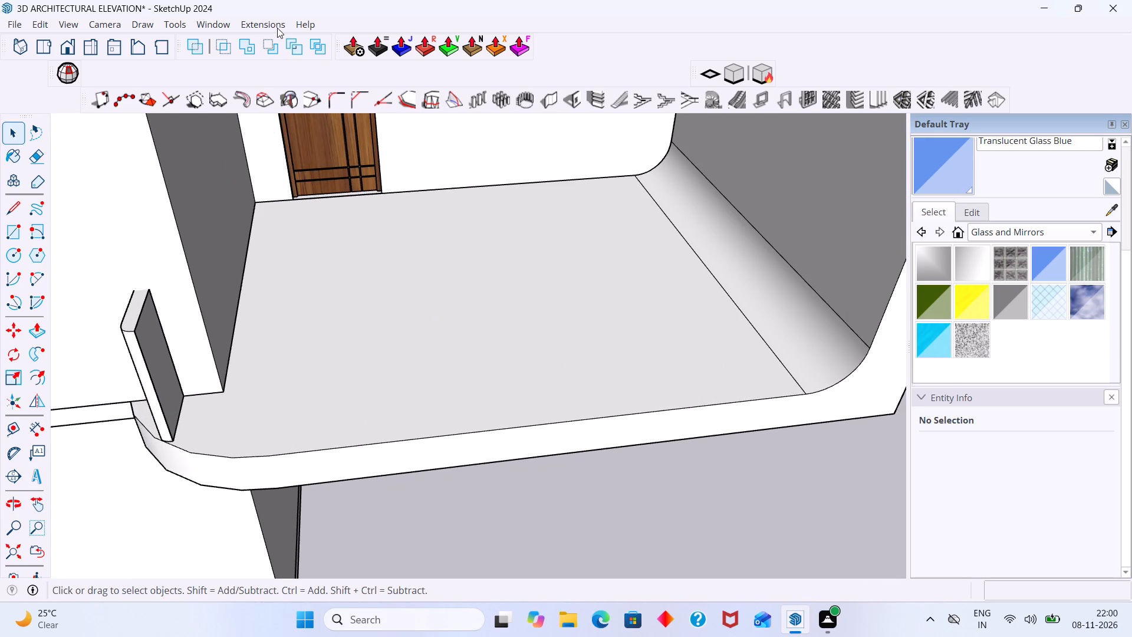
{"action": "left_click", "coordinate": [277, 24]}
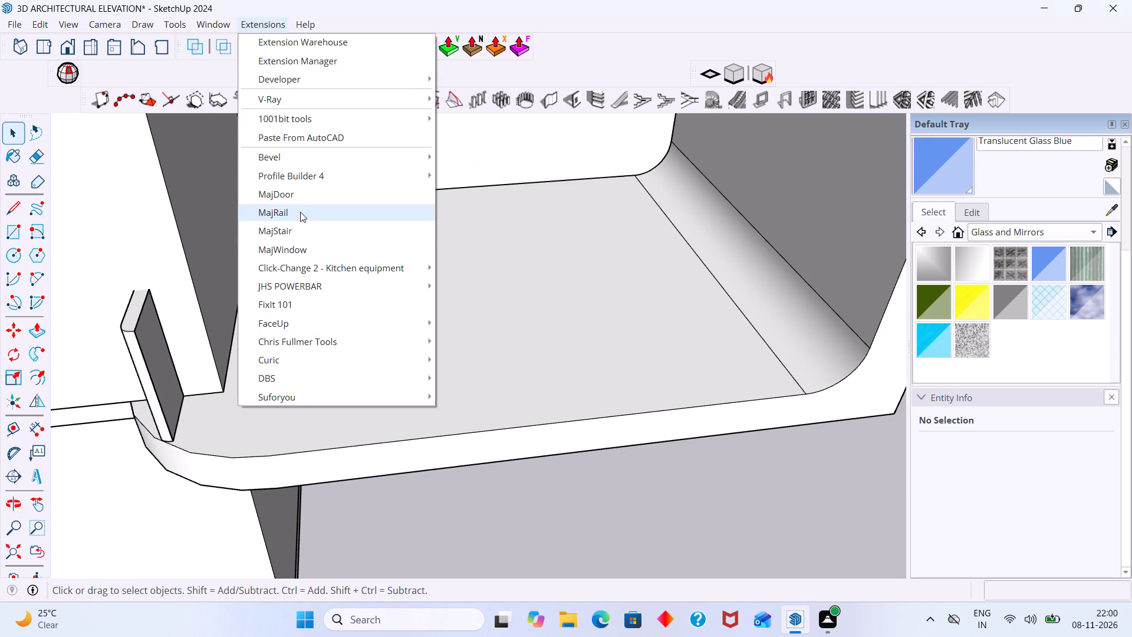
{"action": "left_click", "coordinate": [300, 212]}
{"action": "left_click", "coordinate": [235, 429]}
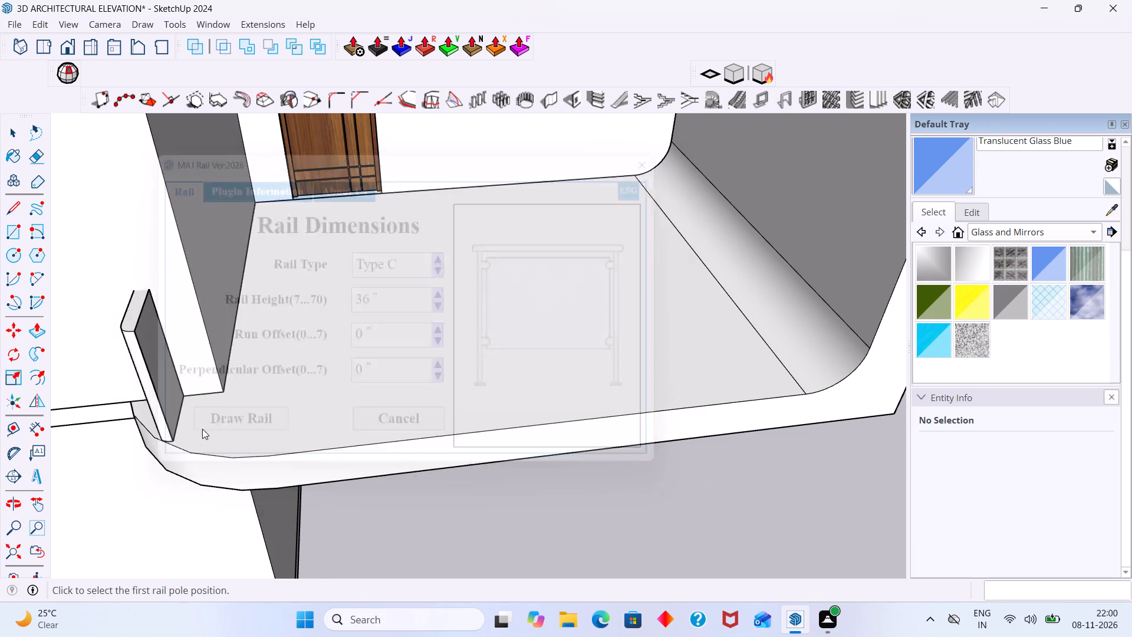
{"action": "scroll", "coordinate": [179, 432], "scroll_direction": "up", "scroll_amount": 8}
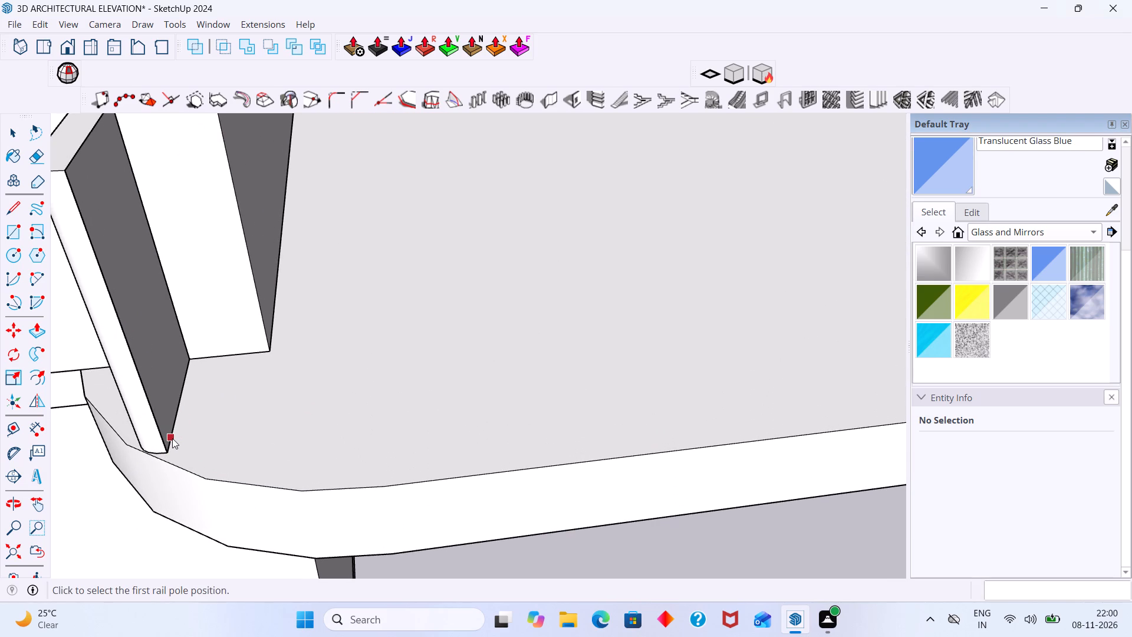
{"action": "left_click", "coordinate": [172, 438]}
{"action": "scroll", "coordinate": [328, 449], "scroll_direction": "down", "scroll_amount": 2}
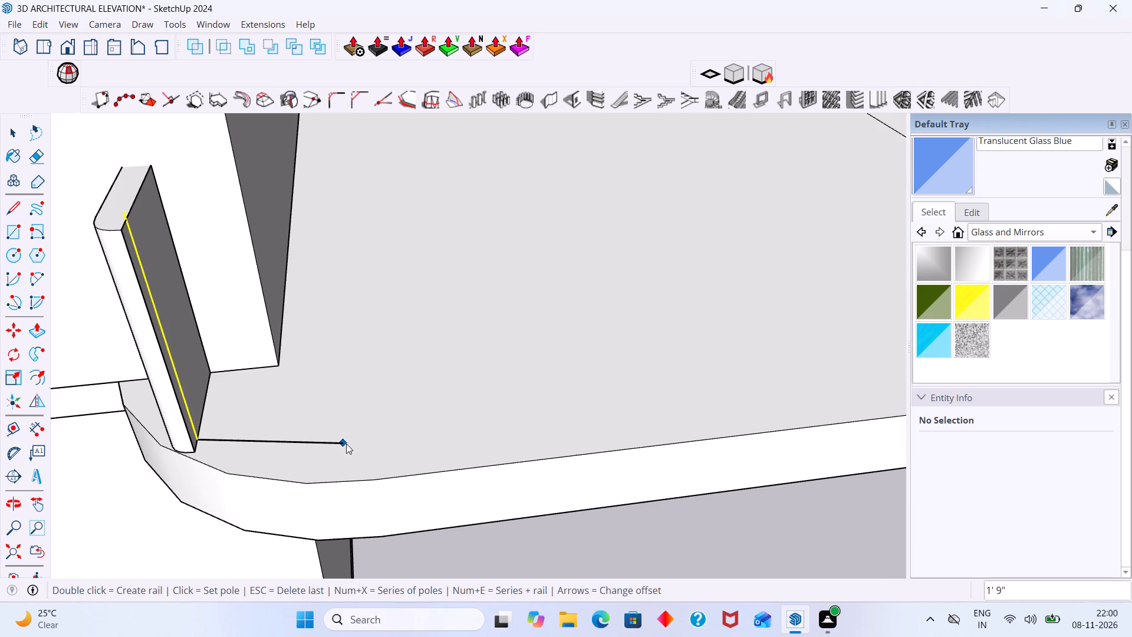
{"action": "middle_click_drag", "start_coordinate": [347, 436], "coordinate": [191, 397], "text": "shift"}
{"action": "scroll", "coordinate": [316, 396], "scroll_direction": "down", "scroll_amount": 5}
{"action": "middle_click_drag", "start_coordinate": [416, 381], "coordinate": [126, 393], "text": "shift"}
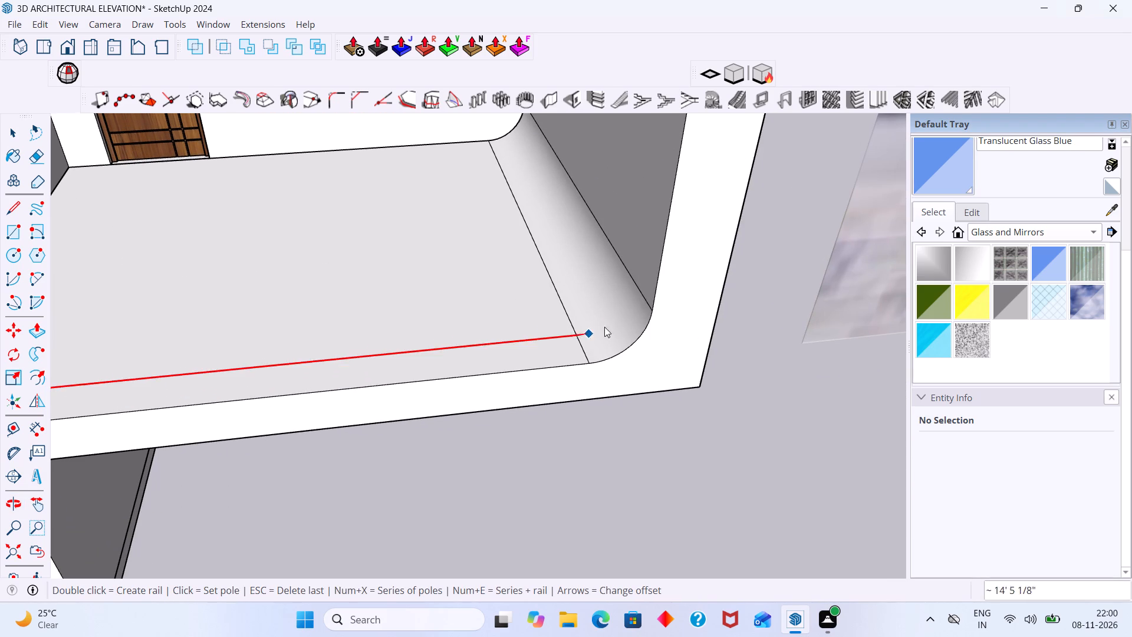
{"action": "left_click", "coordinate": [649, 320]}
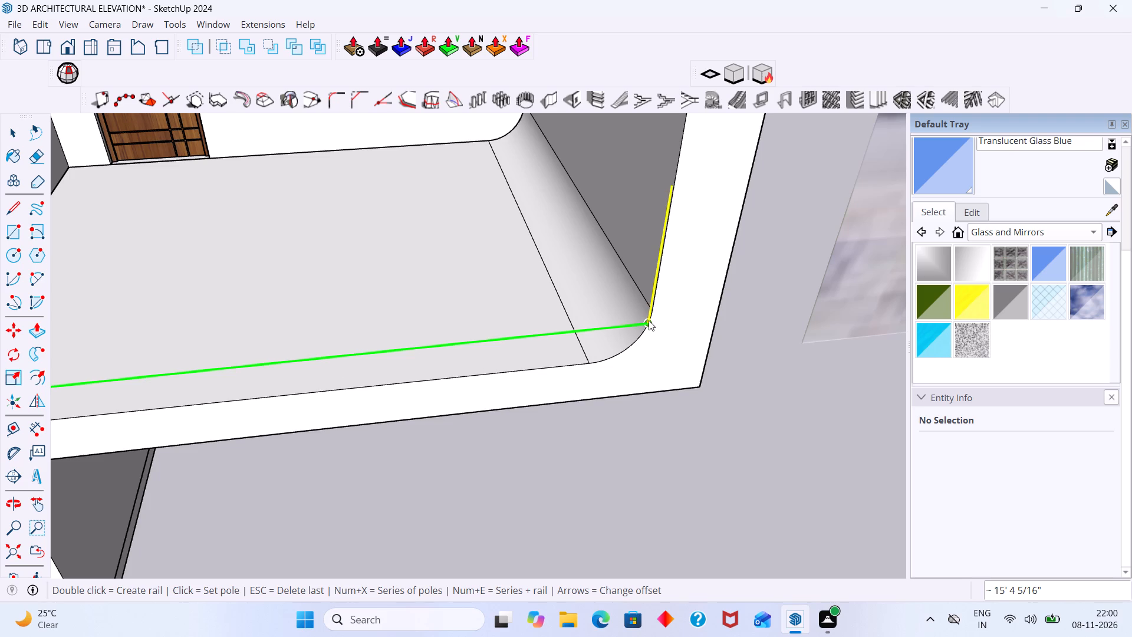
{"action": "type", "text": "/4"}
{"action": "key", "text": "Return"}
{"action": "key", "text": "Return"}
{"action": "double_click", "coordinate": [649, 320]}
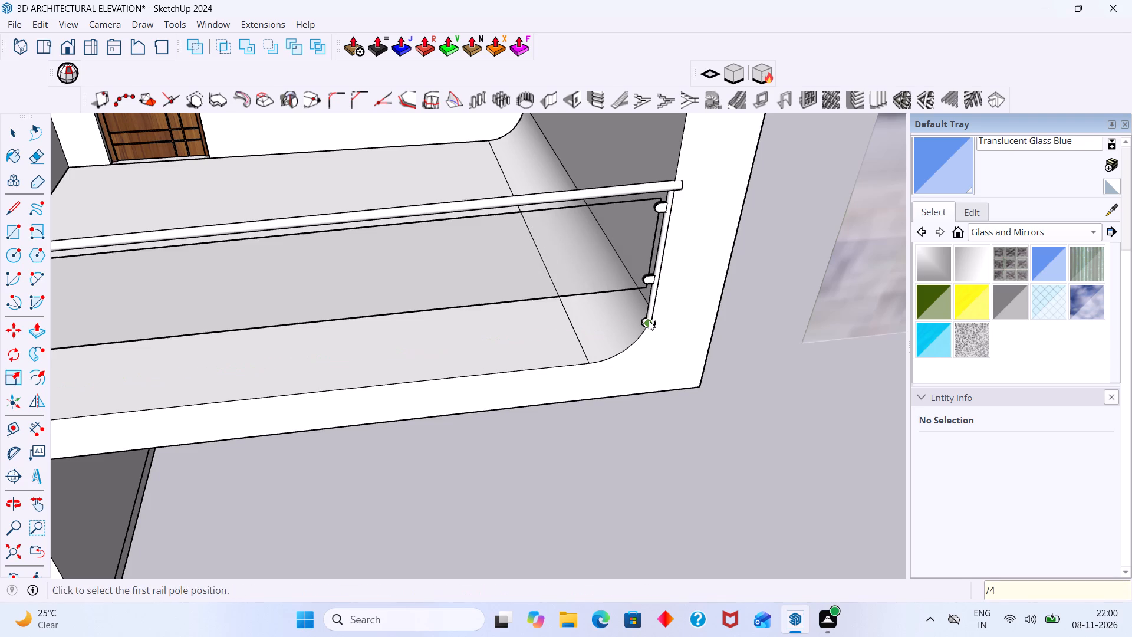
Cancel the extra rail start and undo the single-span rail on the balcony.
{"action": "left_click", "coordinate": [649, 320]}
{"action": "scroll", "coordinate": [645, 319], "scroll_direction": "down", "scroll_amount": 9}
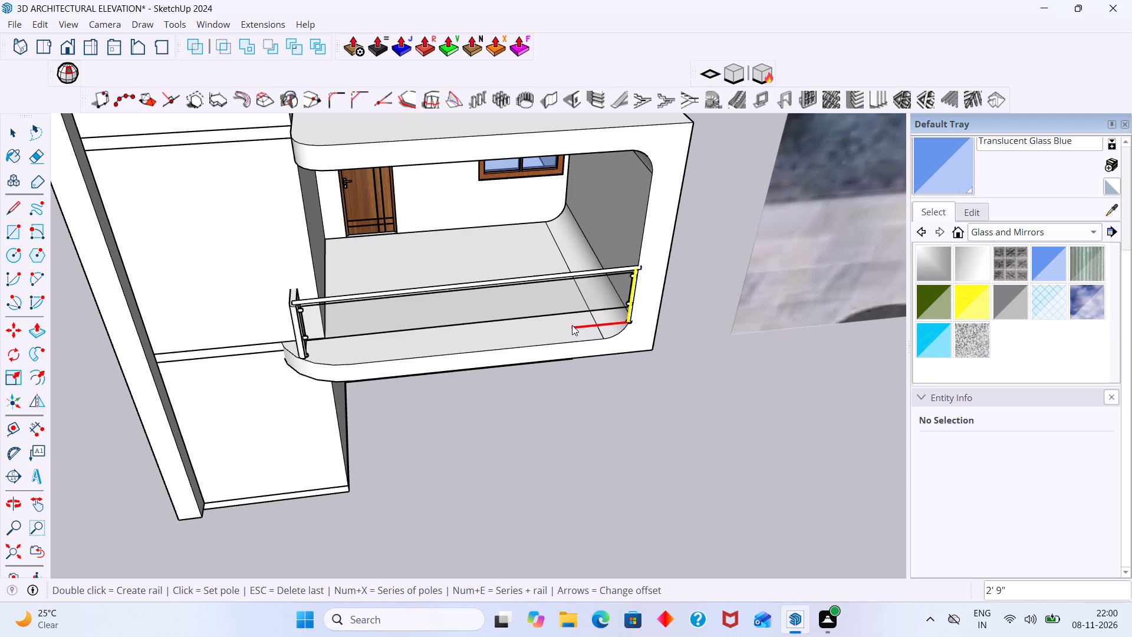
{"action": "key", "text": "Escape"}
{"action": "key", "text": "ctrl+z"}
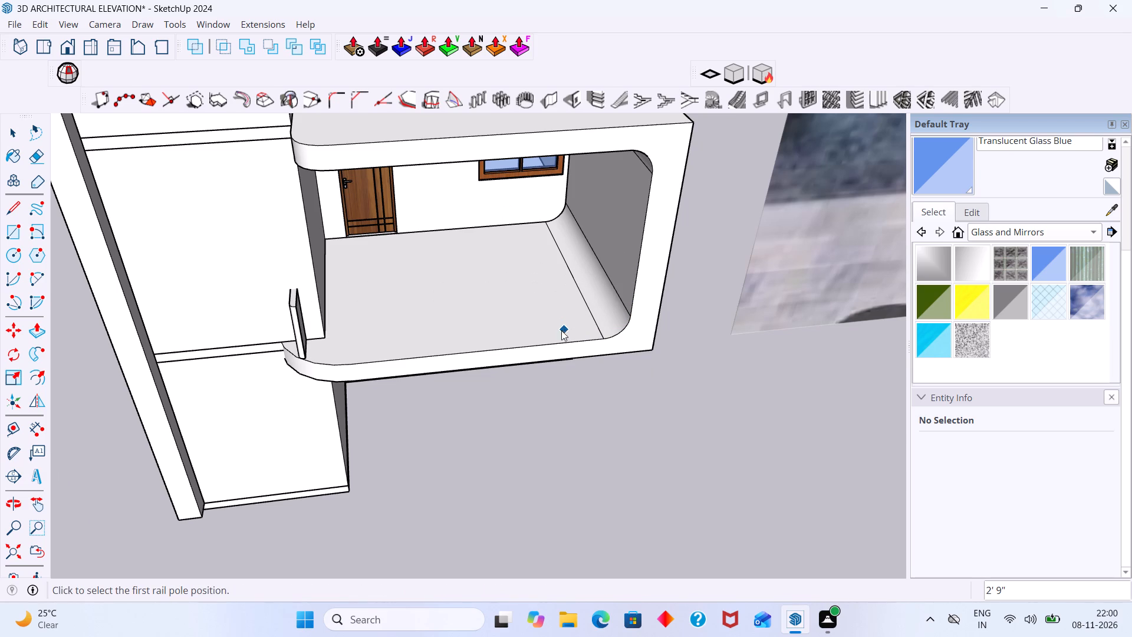
Draw the rail along the balcony's front with four posts from the corner panel to the far rounded wall, the last bay about 3'11".
{"action": "middle_click_drag", "start_coordinate": [407, 340], "coordinate": [358, 331]}
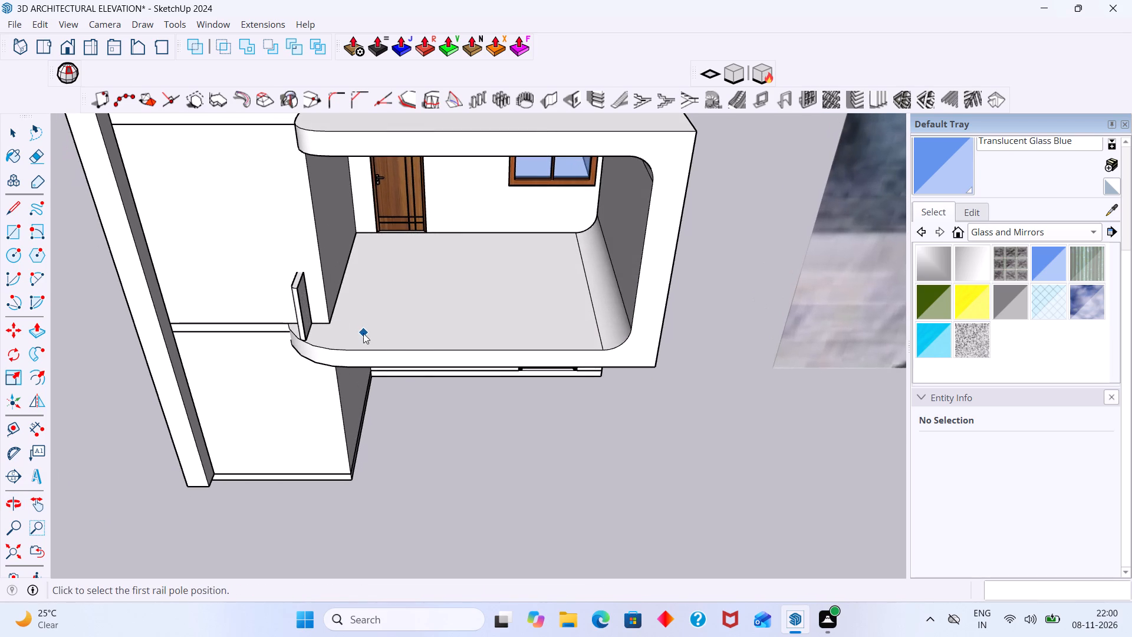
{"action": "scroll", "coordinate": [297, 329], "scroll_direction": "up", "scroll_amount": 11}
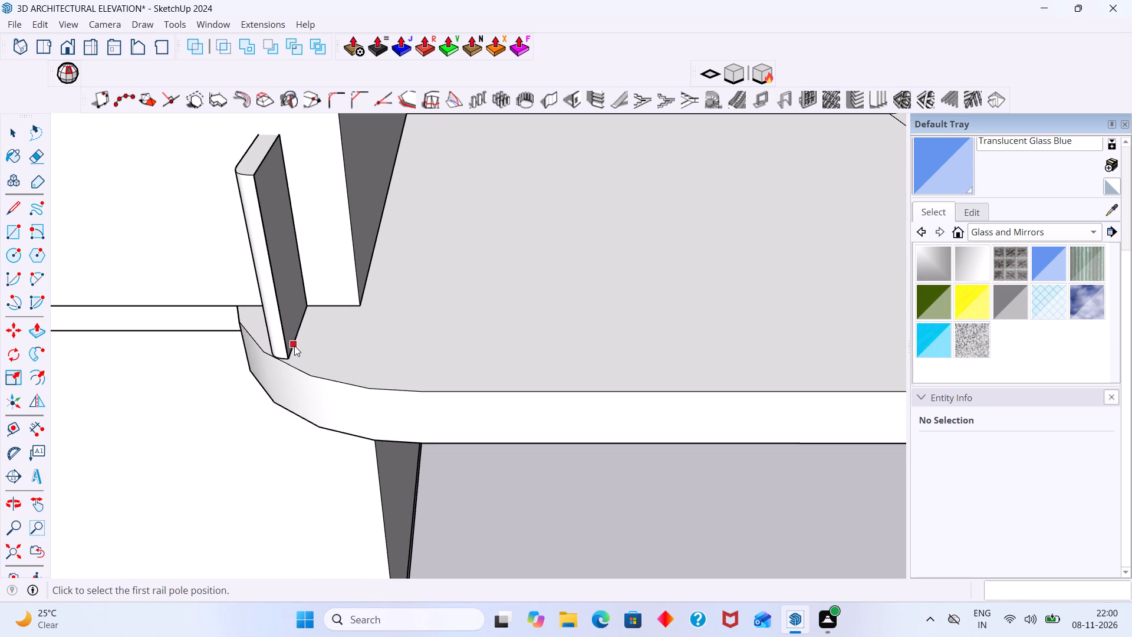
{"action": "left_click", "coordinate": [294, 346]}
{"action": "scroll", "coordinate": [514, 357], "scroll_direction": "down", "scroll_amount": 6}
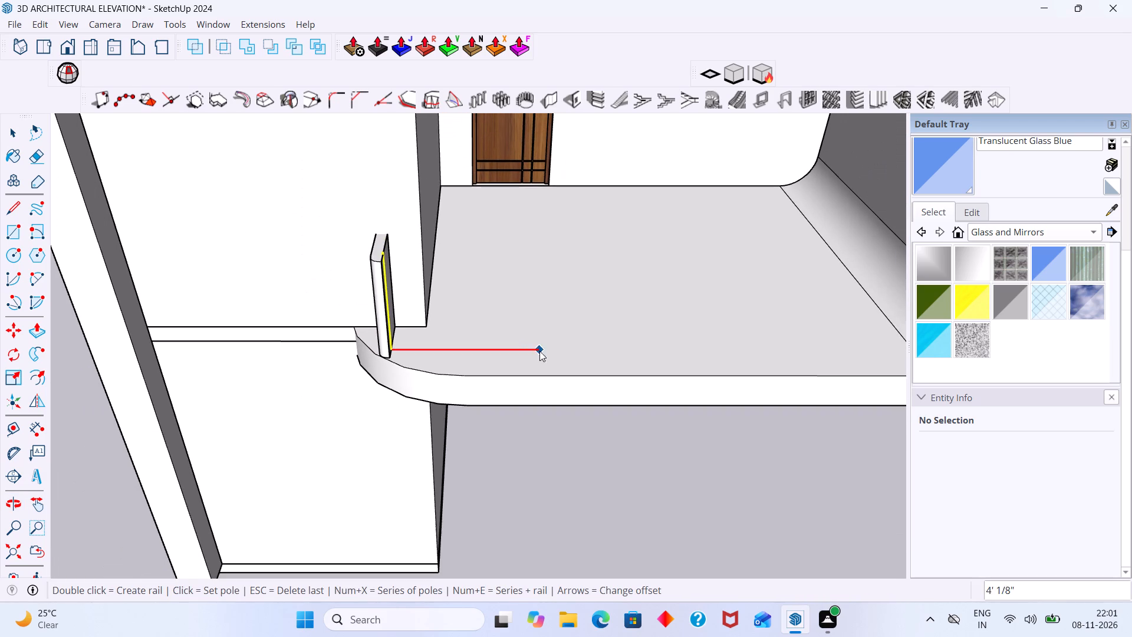
{"action": "scroll", "coordinate": [608, 346], "scroll_direction": "down", "scroll_amount": 4}
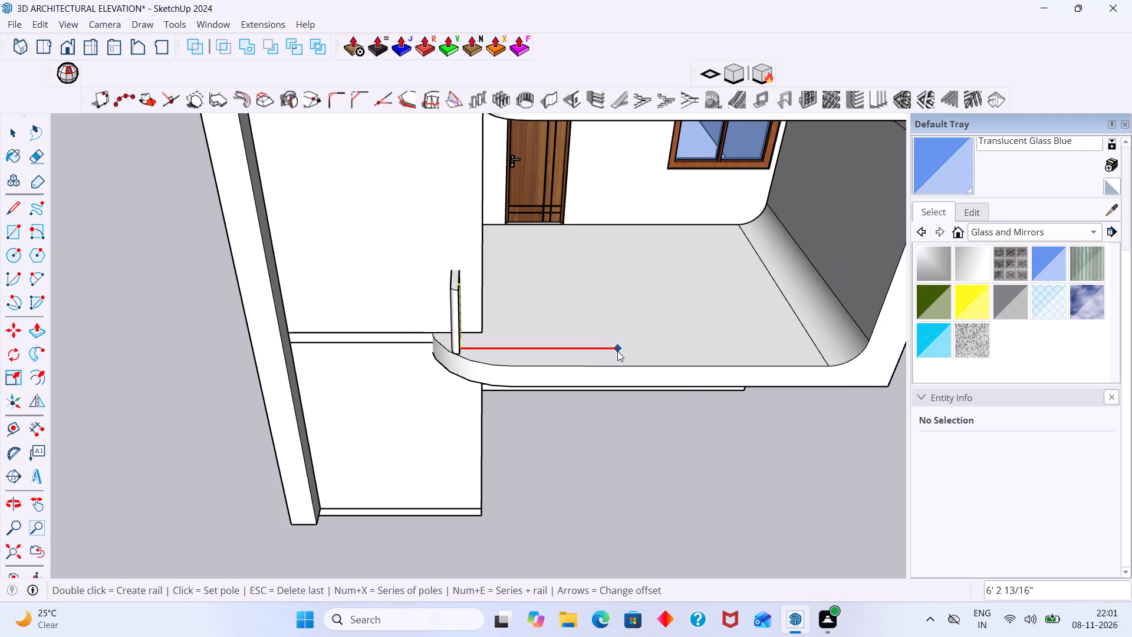
{"action": "middle_click_drag", "start_coordinate": [617, 351], "coordinate": [521, 350]}
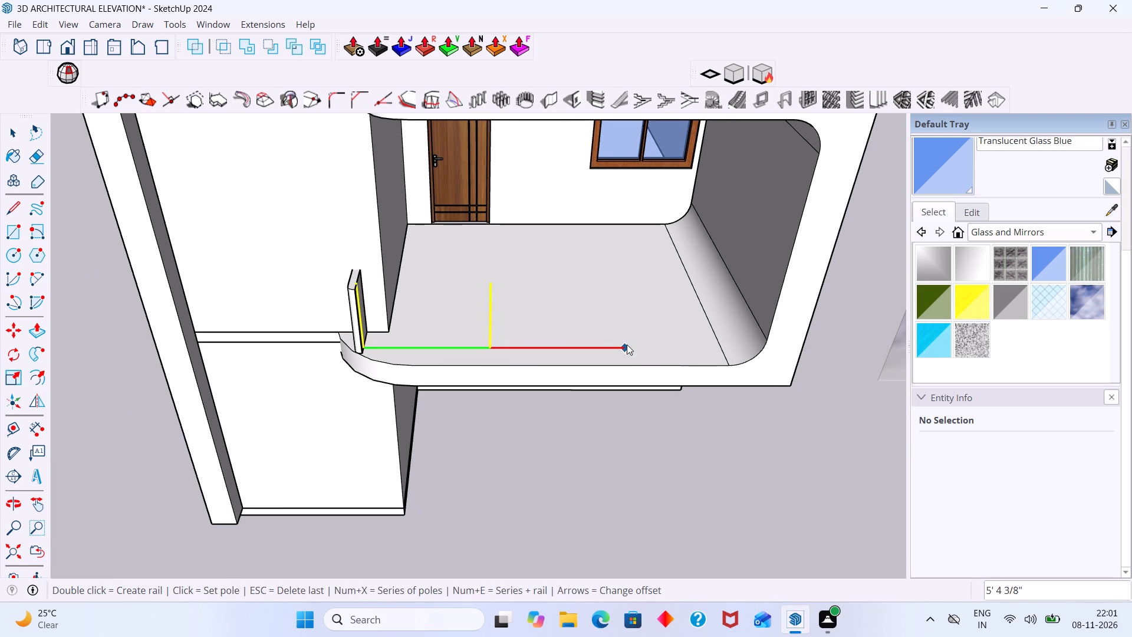
{"action": "left_click", "coordinate": [656, 344]}
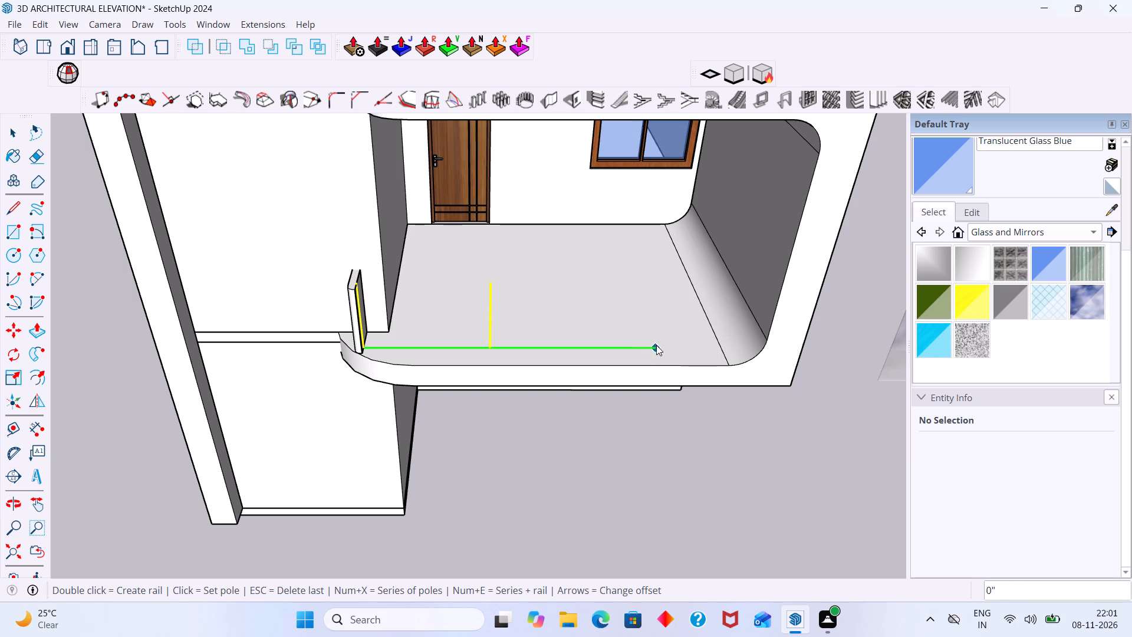
{"action": "left_click", "coordinate": [762, 349]}
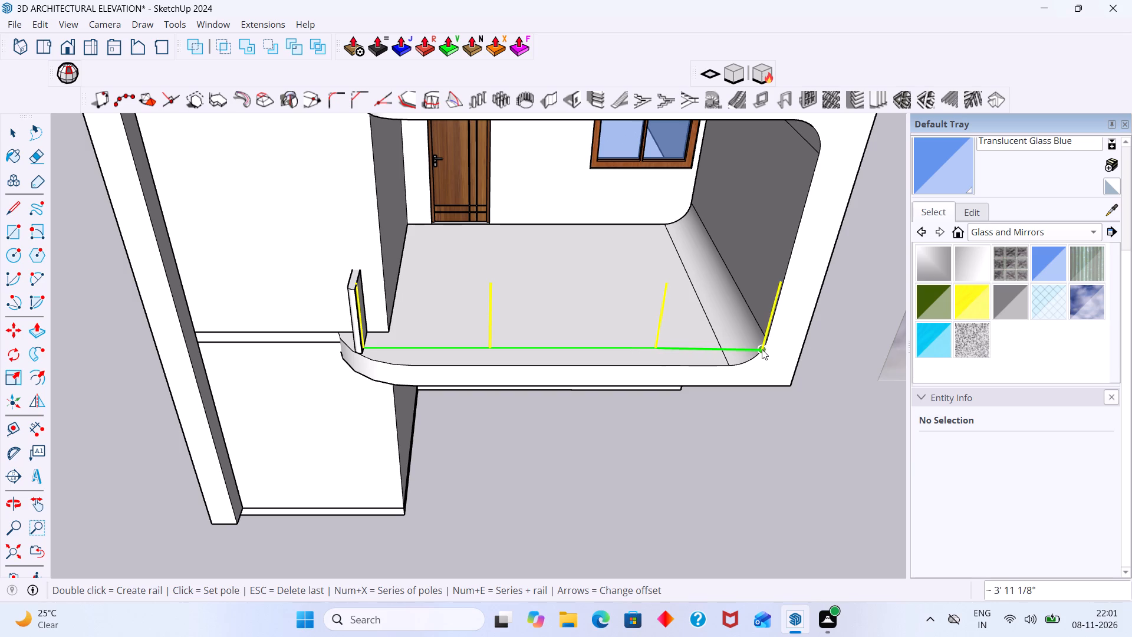
{"action": "left_click", "coordinate": [762, 349]}
{"action": "left_click", "coordinate": [762, 349]}
{"action": "key", "text": "space"}
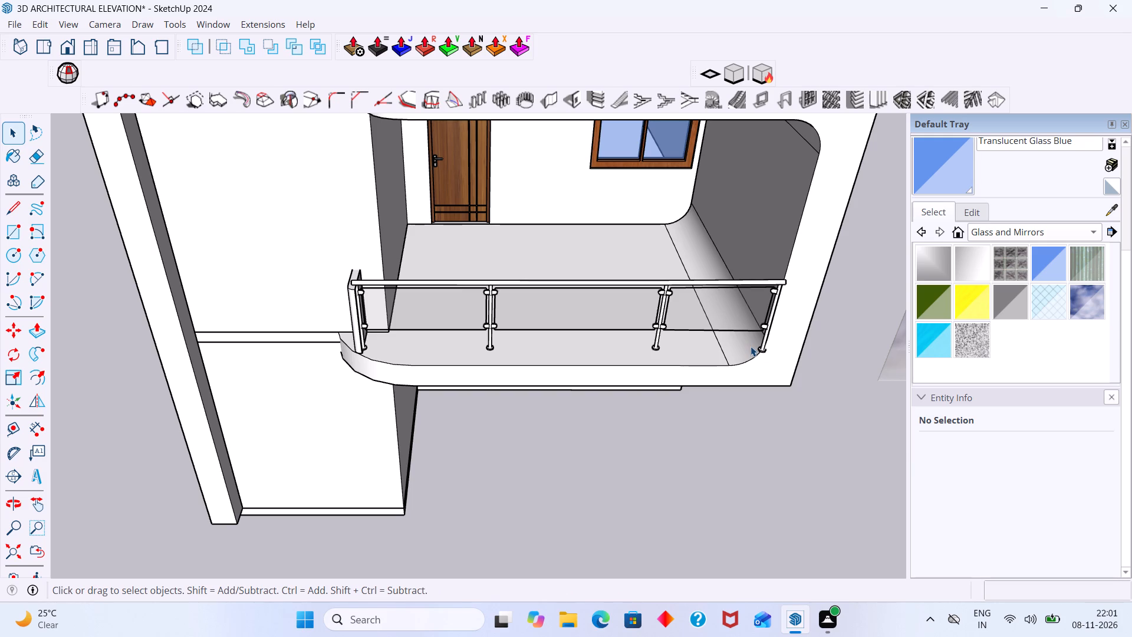
{"action": "key", "text": "space"}
Move the whole rail about 2 1/4", taking the far end post's base to the endpoint beside the rounded wall.
{"action": "scroll", "coordinate": [765, 347], "scroll_direction": "up", "scroll_amount": 9}
{"action": "middle_click_drag", "start_coordinate": [761, 351], "coordinate": [761, 352]}
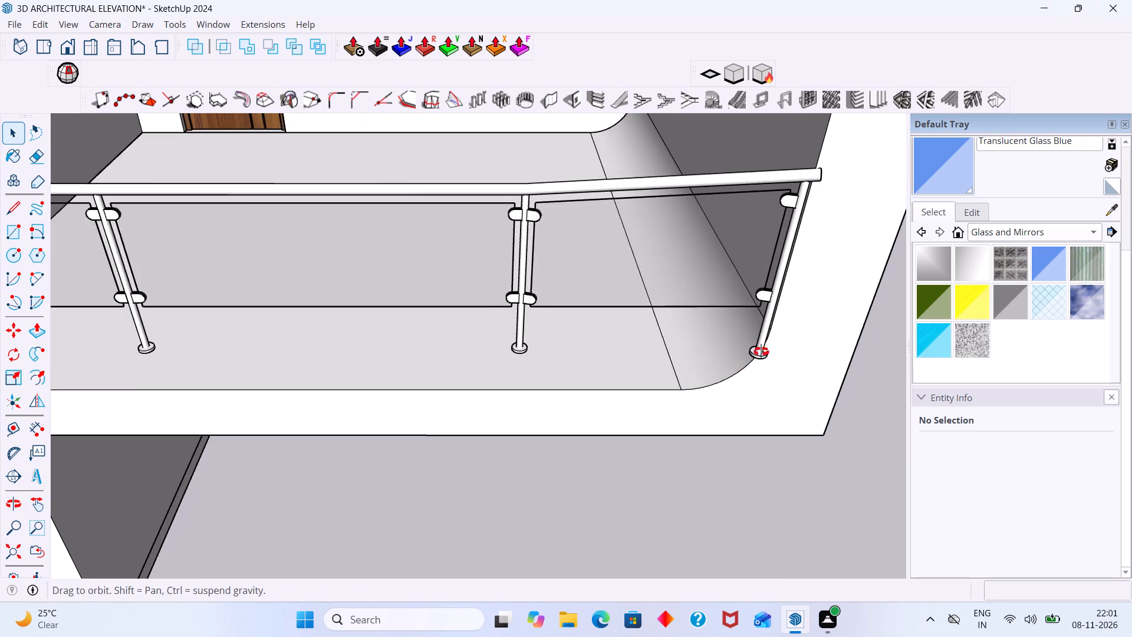
{"action": "middle_click_drag", "start_coordinate": [761, 352], "coordinate": [809, 347]}
{"action": "scroll", "coordinate": [785, 333], "scroll_direction": "up", "scroll_amount": 9}
{"action": "left_click", "coordinate": [776, 308]}
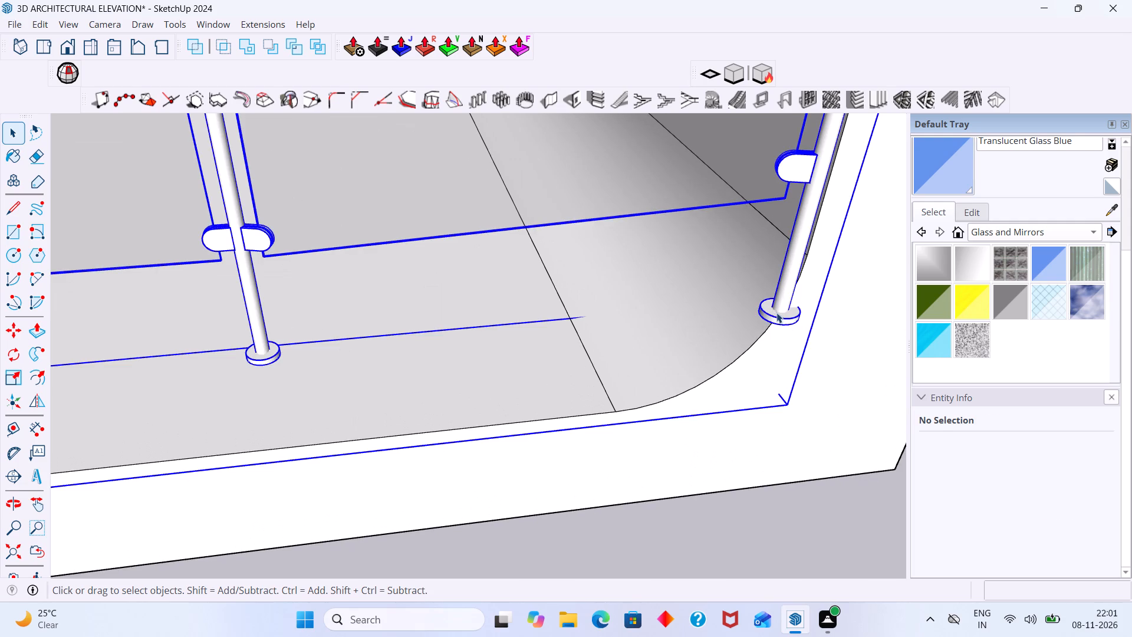
{"action": "scroll", "coordinate": [764, 334], "scroll_direction": "down", "scroll_amount": 3}
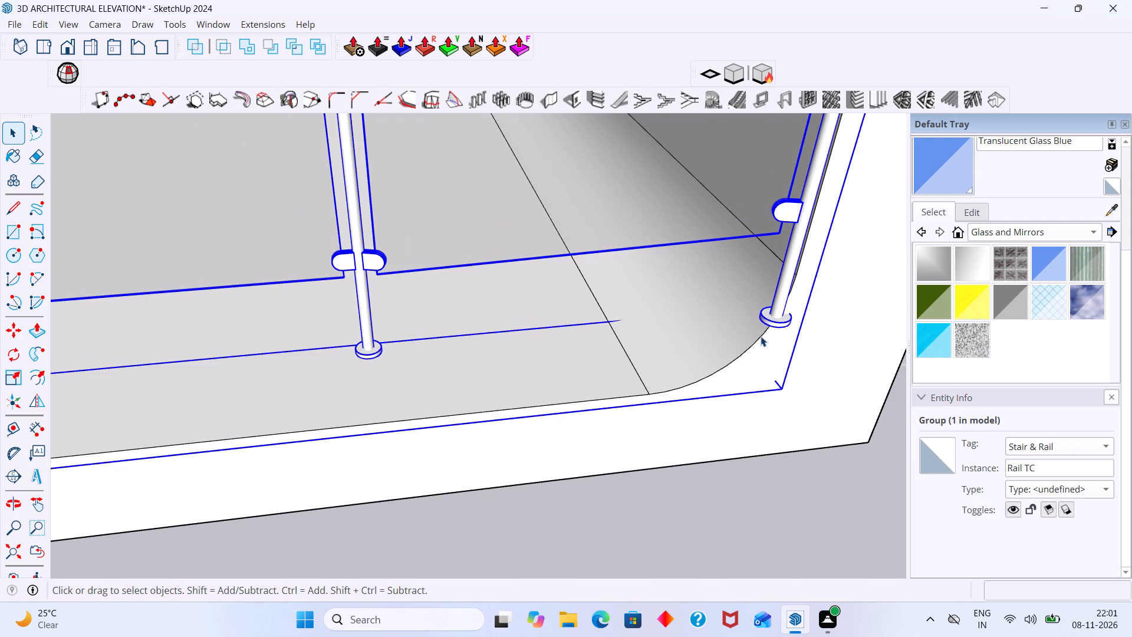
{"action": "scroll", "coordinate": [745, 336], "scroll_direction": "down", "scroll_amount": 6}
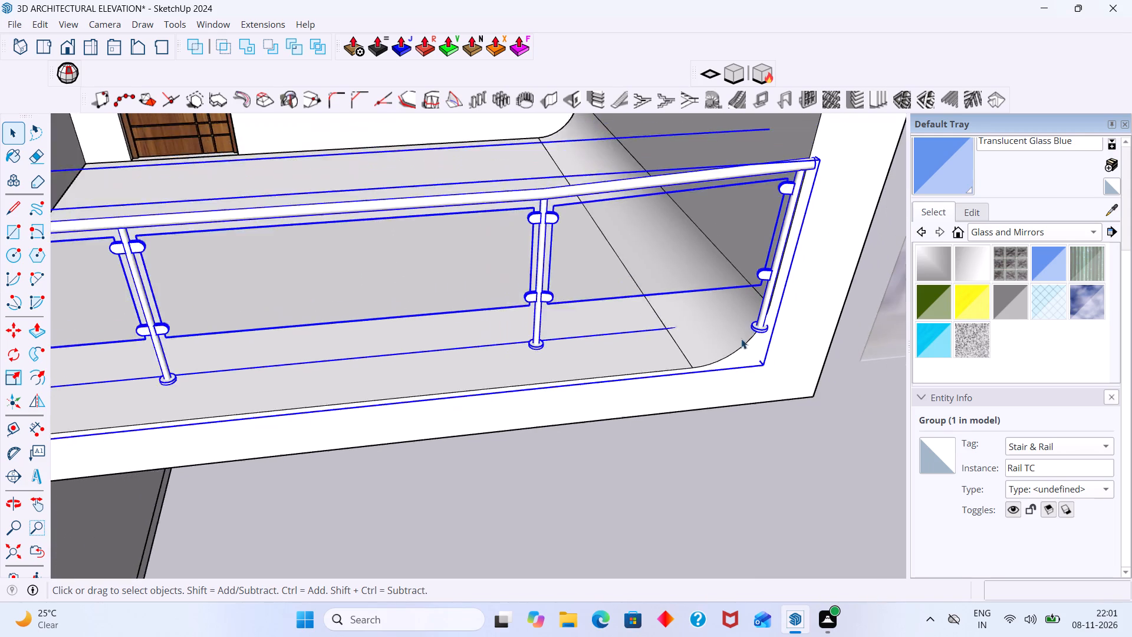
{"action": "scroll", "coordinate": [741, 339], "scroll_direction": "down", "scroll_amount": 6}
{"action": "scroll", "coordinate": [295, 343], "scroll_direction": "up", "scroll_amount": 2}
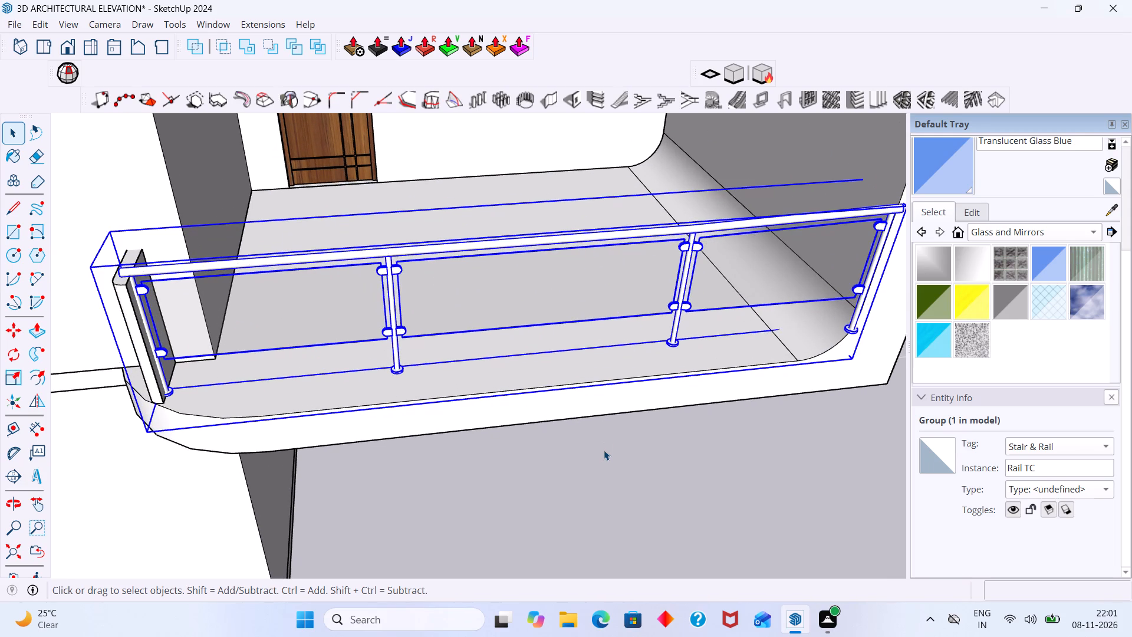
{"action": "key", "text": "m"}
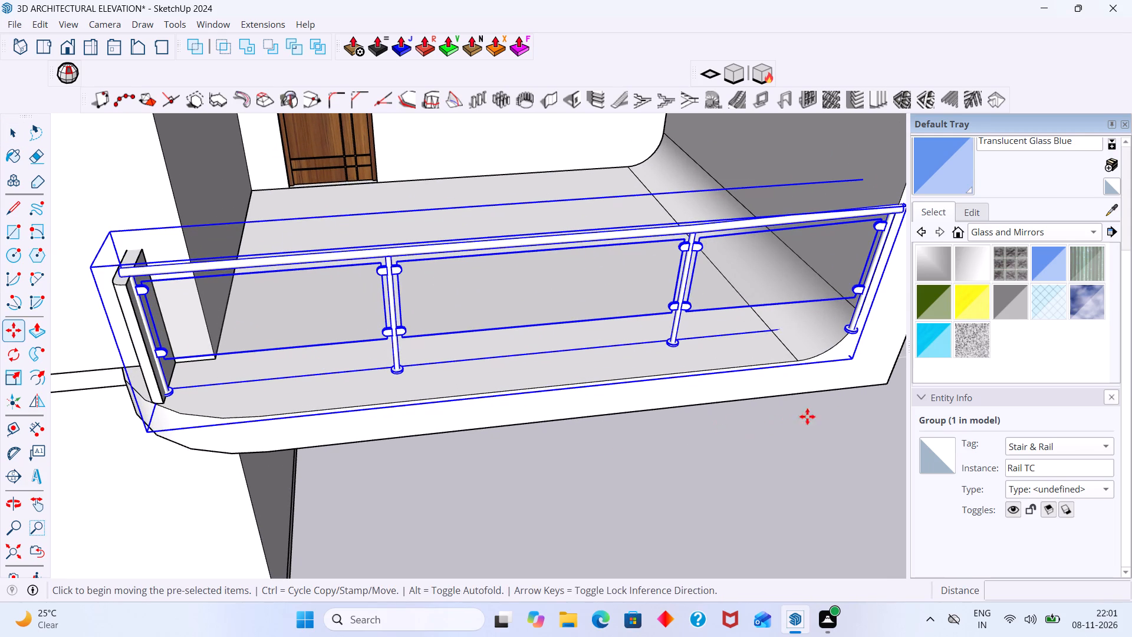
{"action": "left_click", "coordinate": [855, 333]}
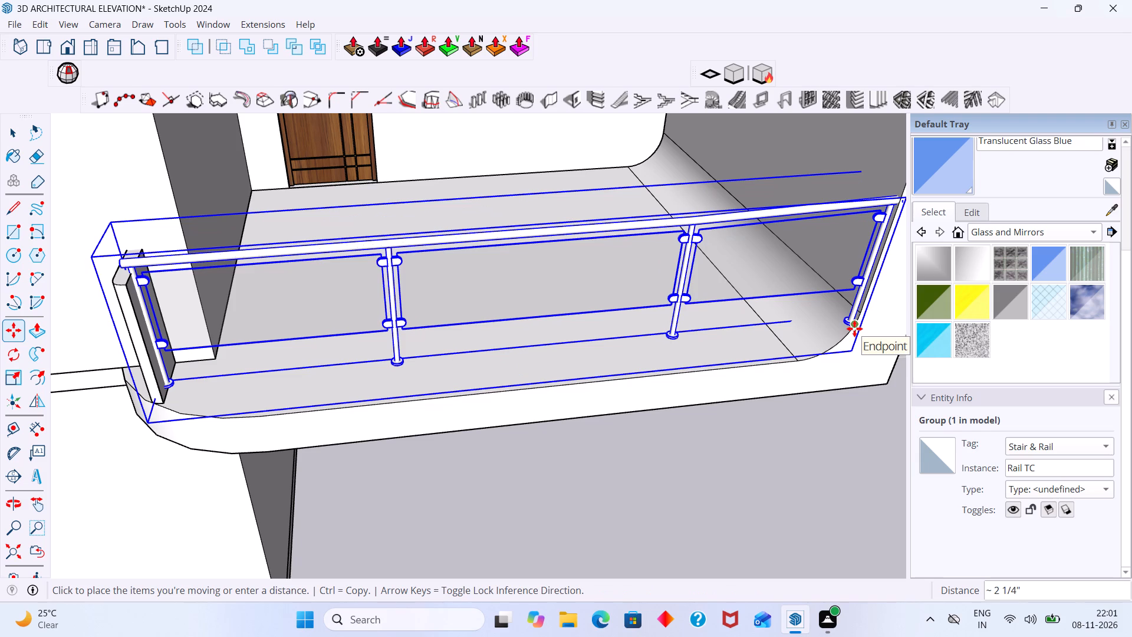
{"action": "left_click", "coordinate": [854, 329]}
{"action": "key", "text": "space"}
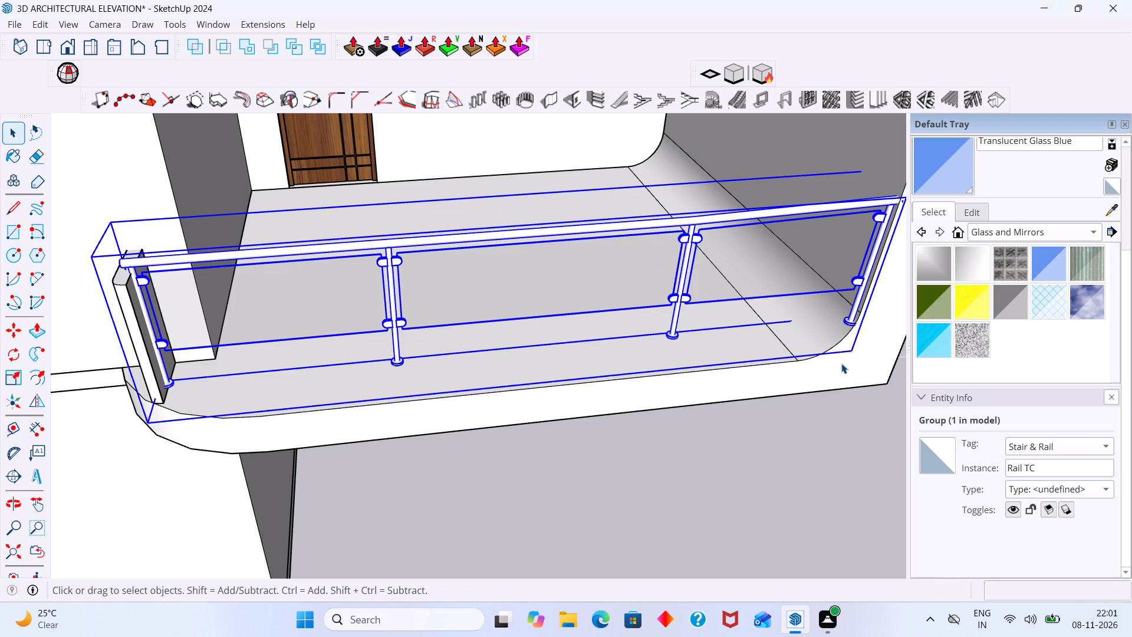
{"action": "left_click", "coordinate": [794, 456]}
Paint the three glass panels inside the rail group with Translucent Glass Blue and leave the group.
{"action": "scroll", "coordinate": [787, 409], "scroll_direction": "down", "scroll_amount": 6}
{"action": "middle_click_drag", "start_coordinate": [775, 403], "coordinate": [734, 369]}
{"action": "scroll", "coordinate": [798, 364], "scroll_direction": "up", "scroll_amount": 2}
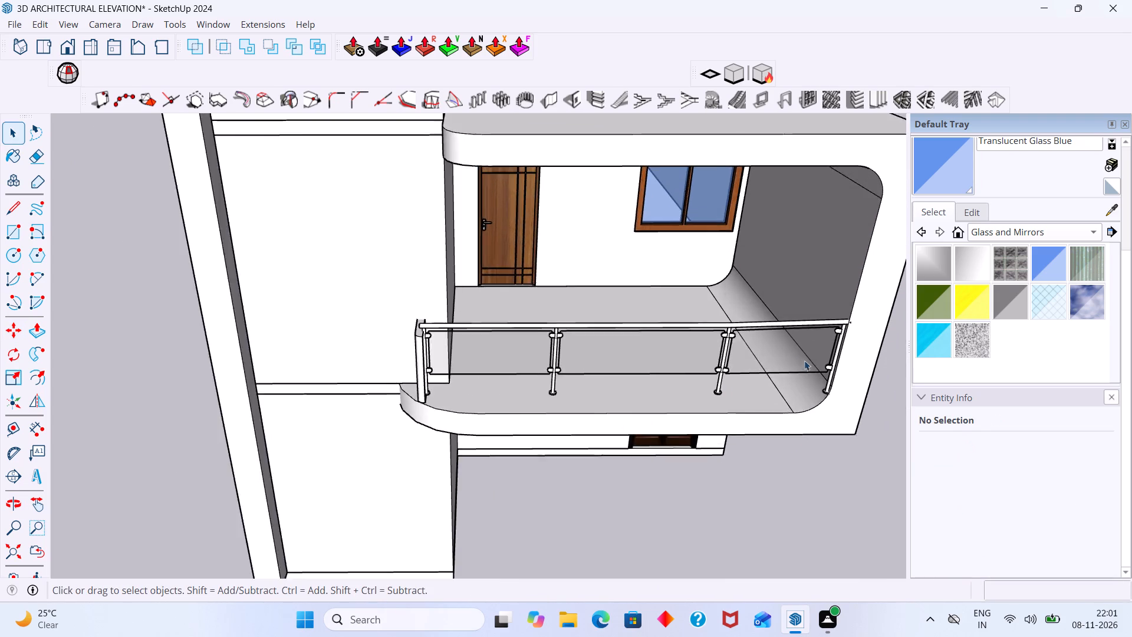
{"action": "scroll", "coordinate": [804, 360], "scroll_direction": "up", "scroll_amount": 8}
{"action": "left_click", "coordinate": [807, 347]}
{"action": "double_click", "coordinate": [807, 347]}
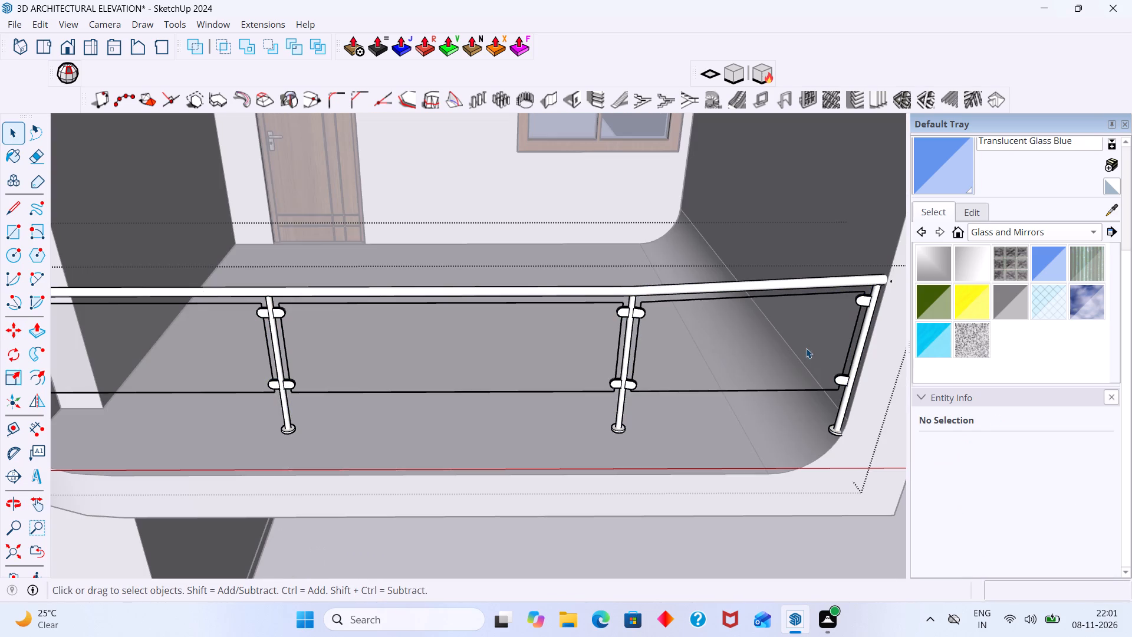
{"action": "left_click", "coordinate": [803, 352]}
{"action": "left_click", "coordinate": [971, 153]}
{"action": "left_click", "coordinate": [782, 335]}
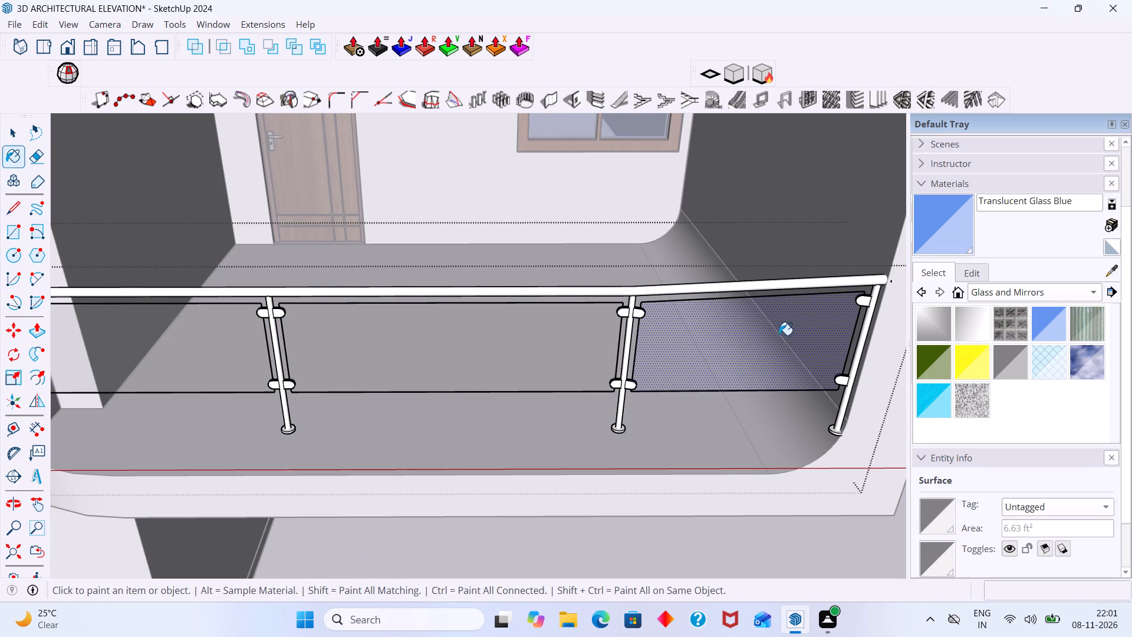
{"action": "left_click", "coordinate": [570, 350]}
{"action": "left_click", "coordinate": [170, 346]}
{"action": "scroll", "coordinate": [194, 354], "scroll_direction": "down", "scroll_amount": 1}
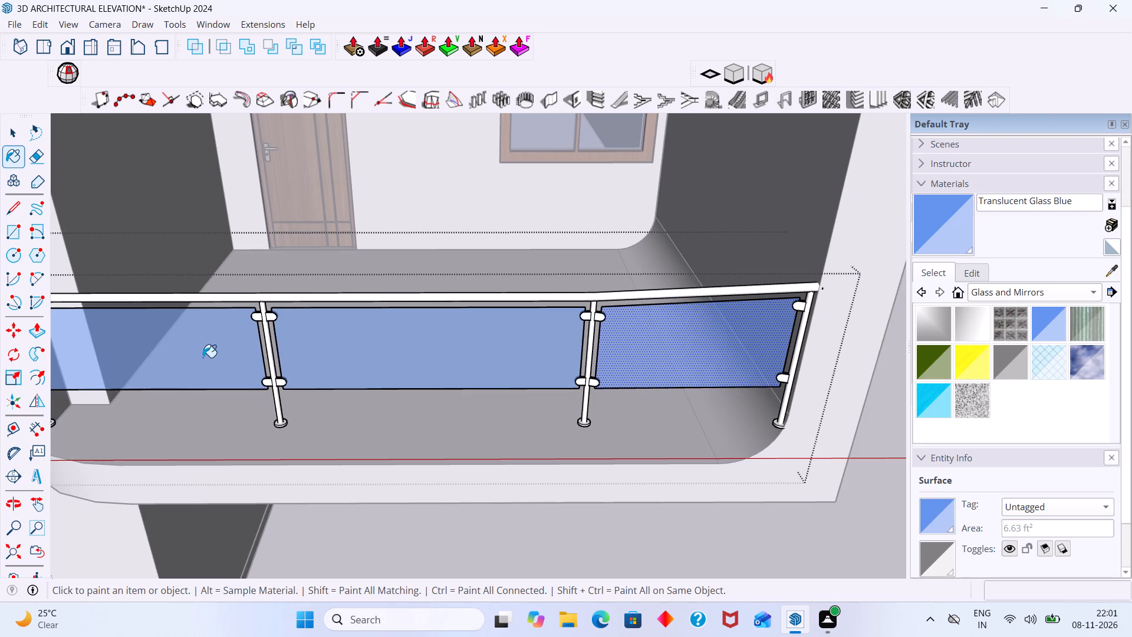
{"action": "middle_click_drag", "start_coordinate": [212, 356], "coordinate": [512, 401], "text": "shift"}
{"action": "key", "text": "space"}
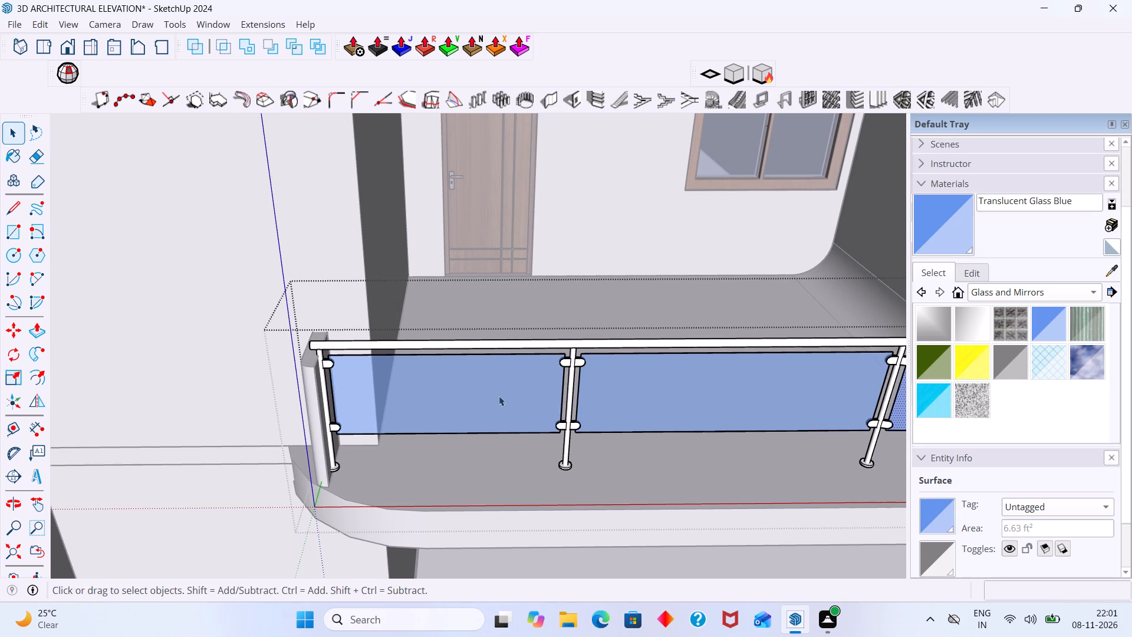
{"action": "scroll", "coordinate": [499, 396], "scroll_direction": "down", "scroll_amount": 8}
{"action": "left_click", "coordinate": [574, 503]}
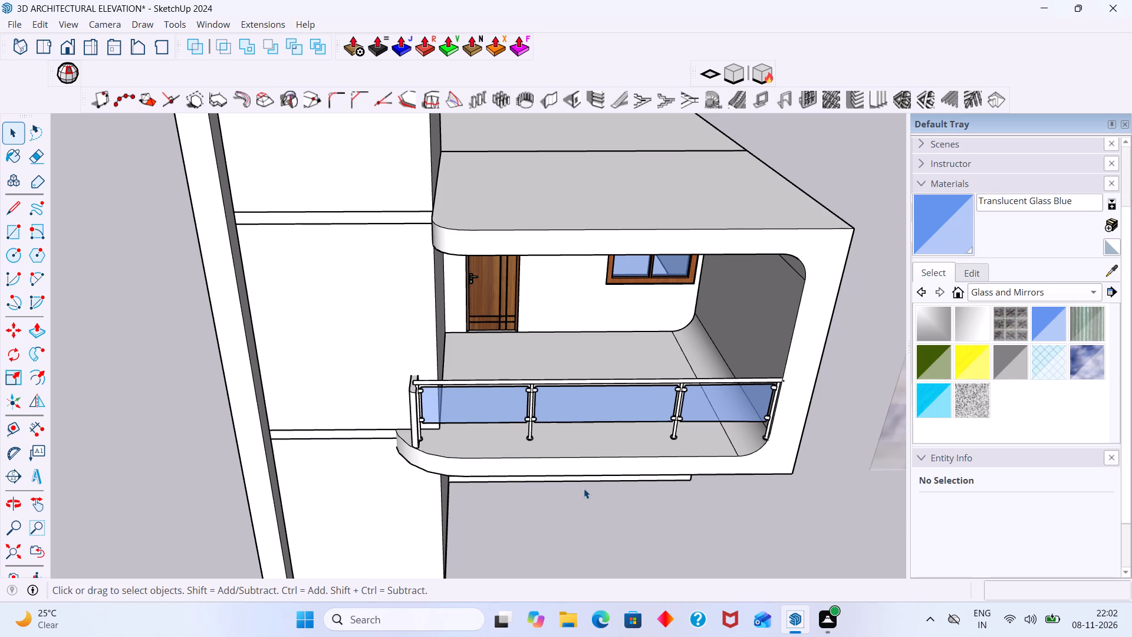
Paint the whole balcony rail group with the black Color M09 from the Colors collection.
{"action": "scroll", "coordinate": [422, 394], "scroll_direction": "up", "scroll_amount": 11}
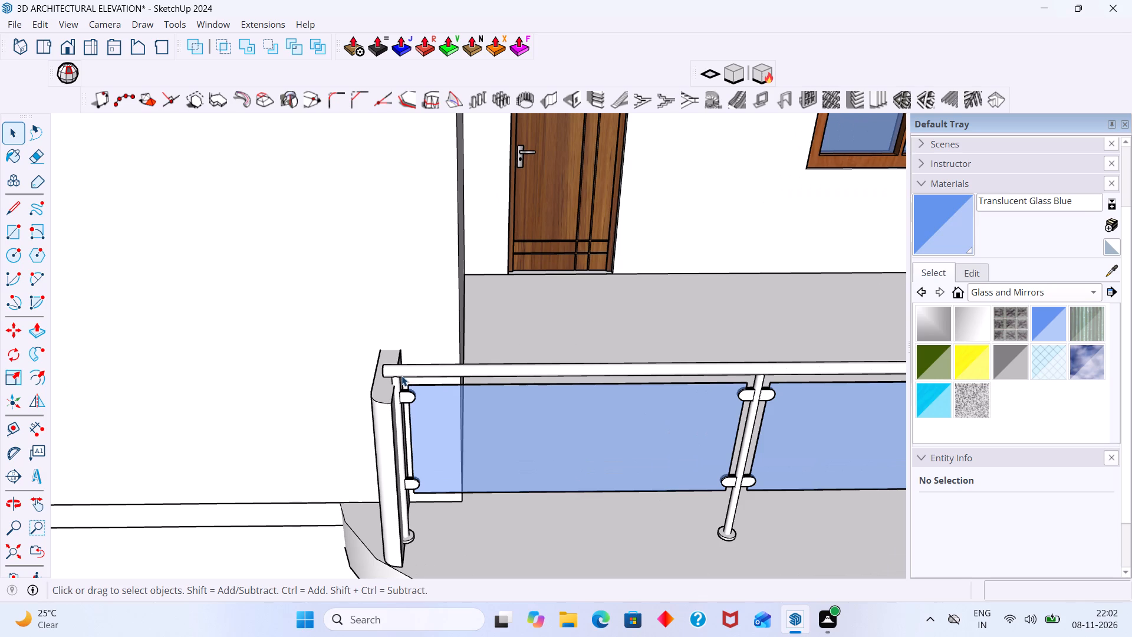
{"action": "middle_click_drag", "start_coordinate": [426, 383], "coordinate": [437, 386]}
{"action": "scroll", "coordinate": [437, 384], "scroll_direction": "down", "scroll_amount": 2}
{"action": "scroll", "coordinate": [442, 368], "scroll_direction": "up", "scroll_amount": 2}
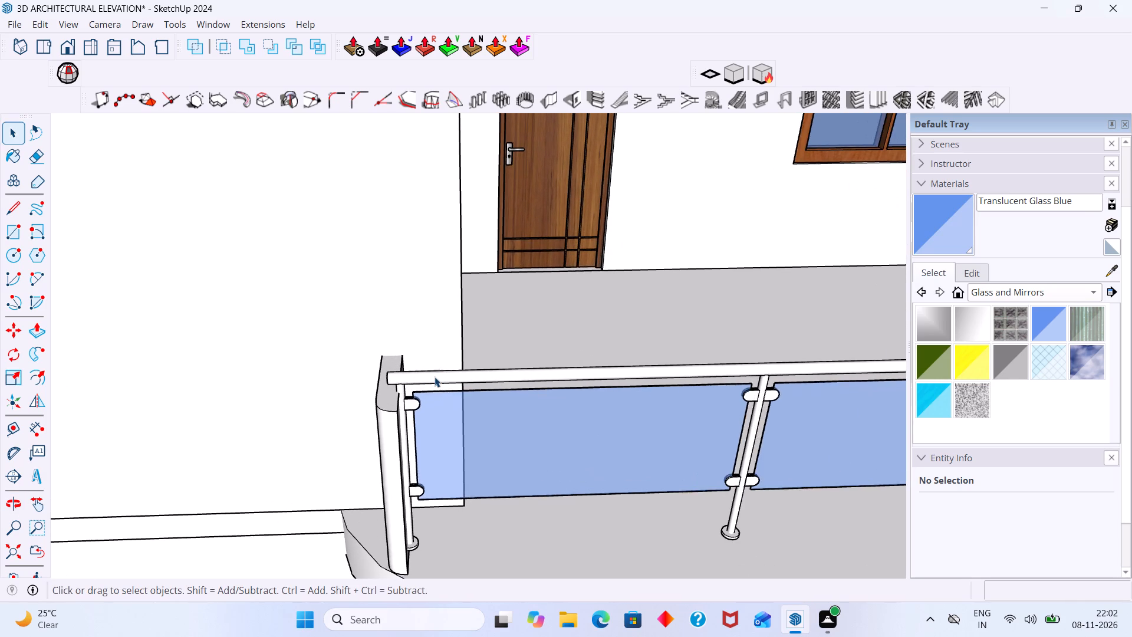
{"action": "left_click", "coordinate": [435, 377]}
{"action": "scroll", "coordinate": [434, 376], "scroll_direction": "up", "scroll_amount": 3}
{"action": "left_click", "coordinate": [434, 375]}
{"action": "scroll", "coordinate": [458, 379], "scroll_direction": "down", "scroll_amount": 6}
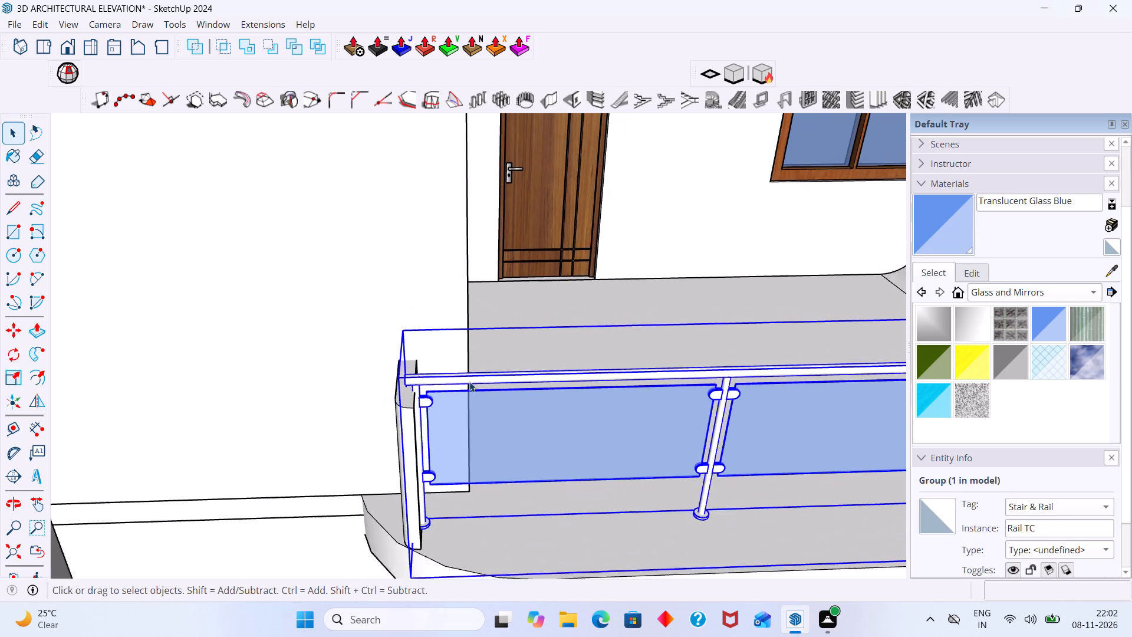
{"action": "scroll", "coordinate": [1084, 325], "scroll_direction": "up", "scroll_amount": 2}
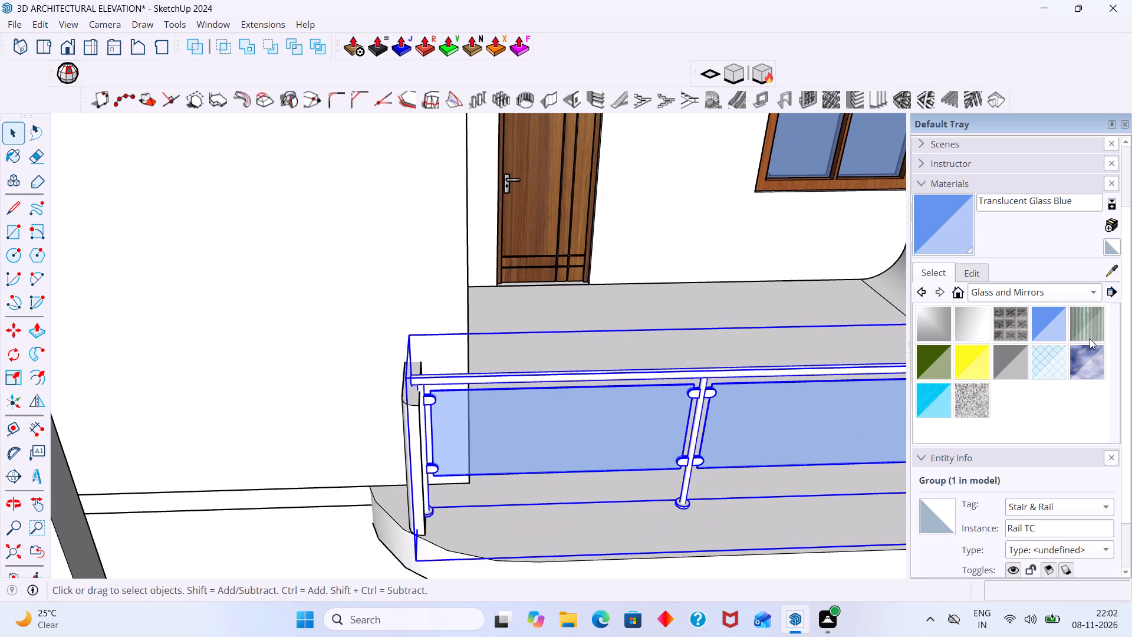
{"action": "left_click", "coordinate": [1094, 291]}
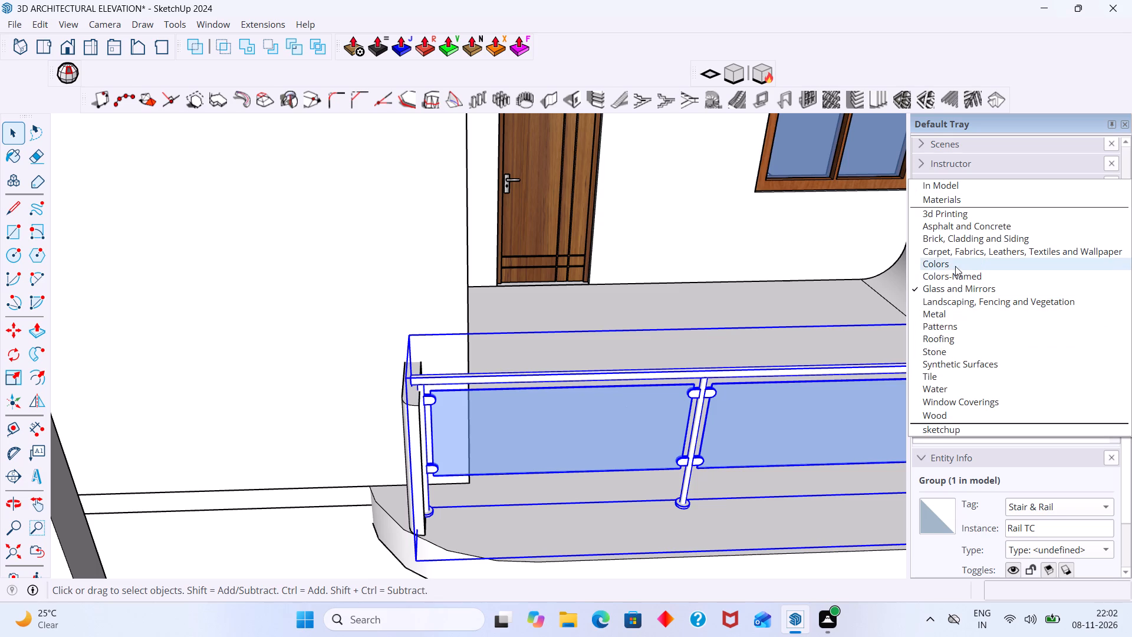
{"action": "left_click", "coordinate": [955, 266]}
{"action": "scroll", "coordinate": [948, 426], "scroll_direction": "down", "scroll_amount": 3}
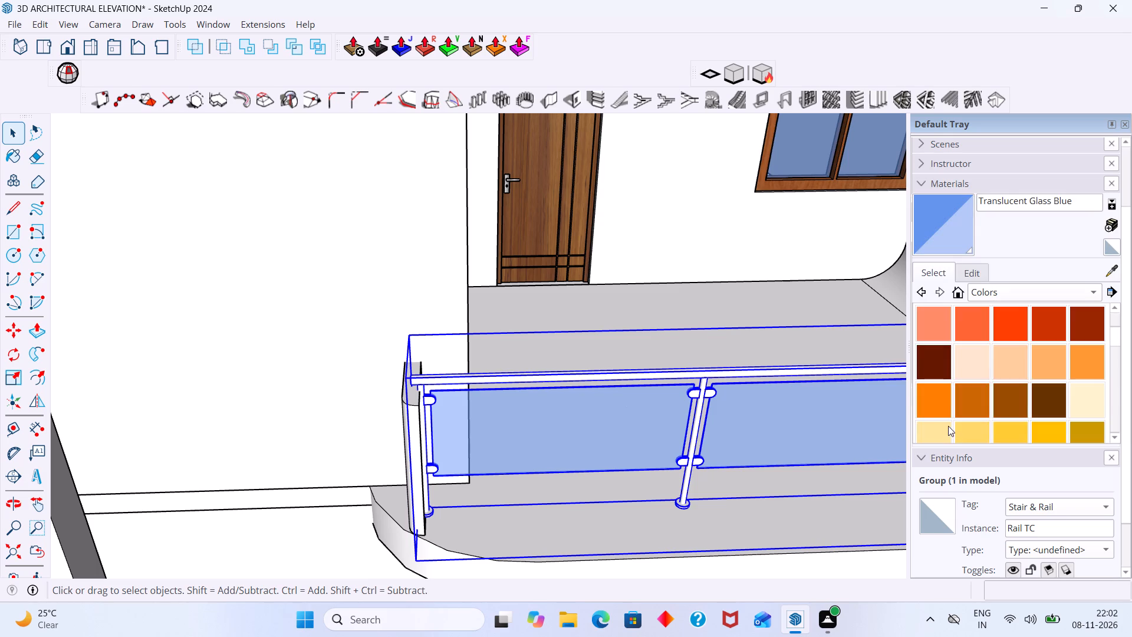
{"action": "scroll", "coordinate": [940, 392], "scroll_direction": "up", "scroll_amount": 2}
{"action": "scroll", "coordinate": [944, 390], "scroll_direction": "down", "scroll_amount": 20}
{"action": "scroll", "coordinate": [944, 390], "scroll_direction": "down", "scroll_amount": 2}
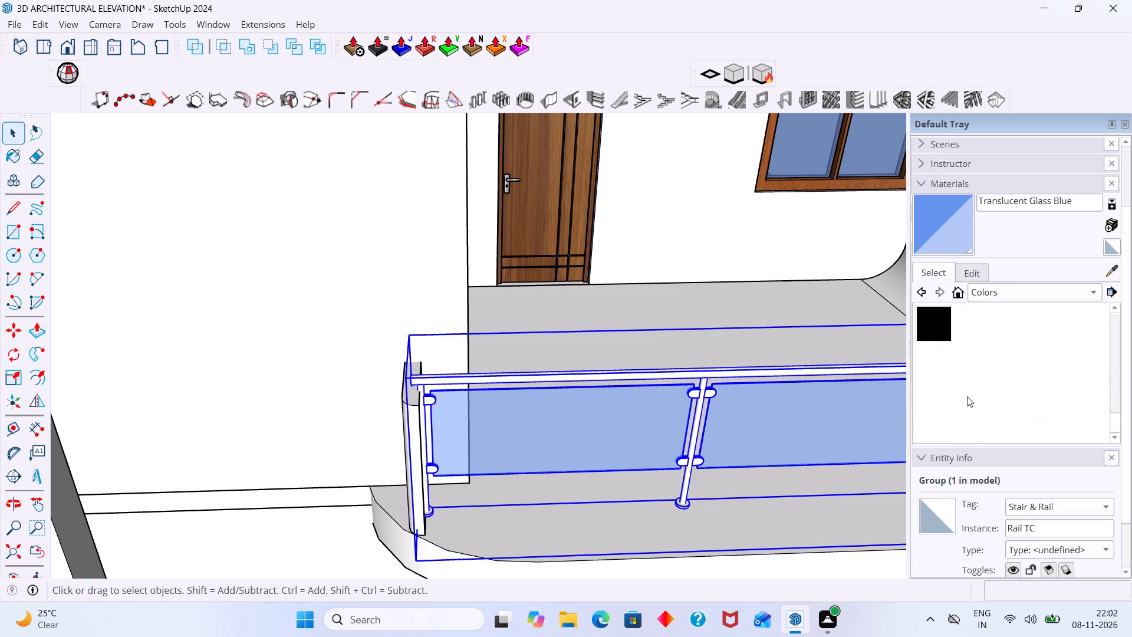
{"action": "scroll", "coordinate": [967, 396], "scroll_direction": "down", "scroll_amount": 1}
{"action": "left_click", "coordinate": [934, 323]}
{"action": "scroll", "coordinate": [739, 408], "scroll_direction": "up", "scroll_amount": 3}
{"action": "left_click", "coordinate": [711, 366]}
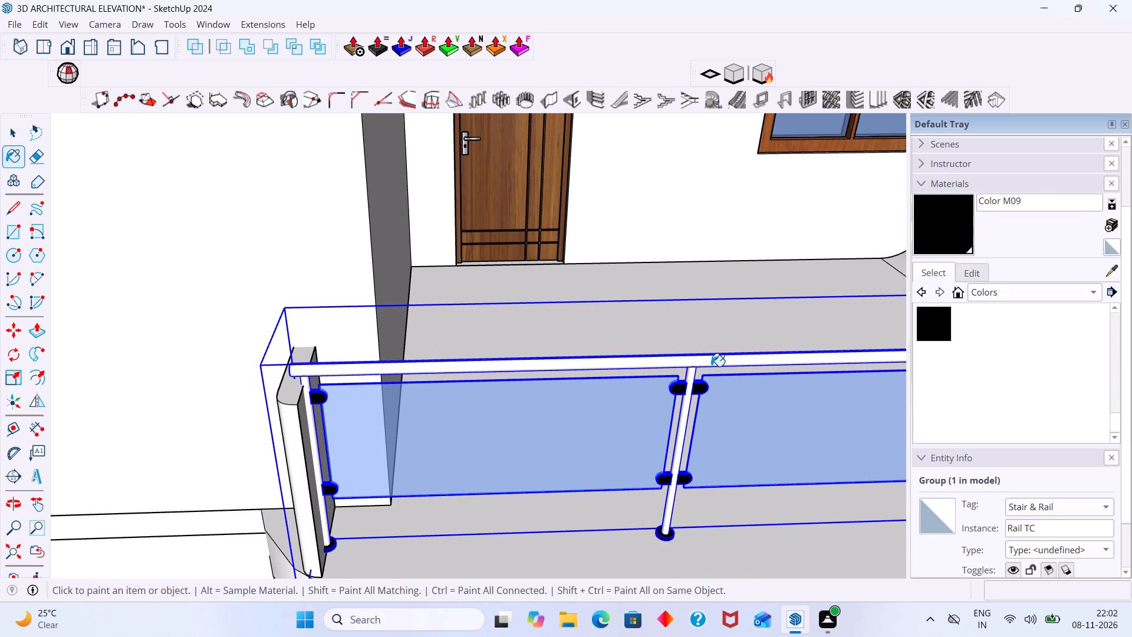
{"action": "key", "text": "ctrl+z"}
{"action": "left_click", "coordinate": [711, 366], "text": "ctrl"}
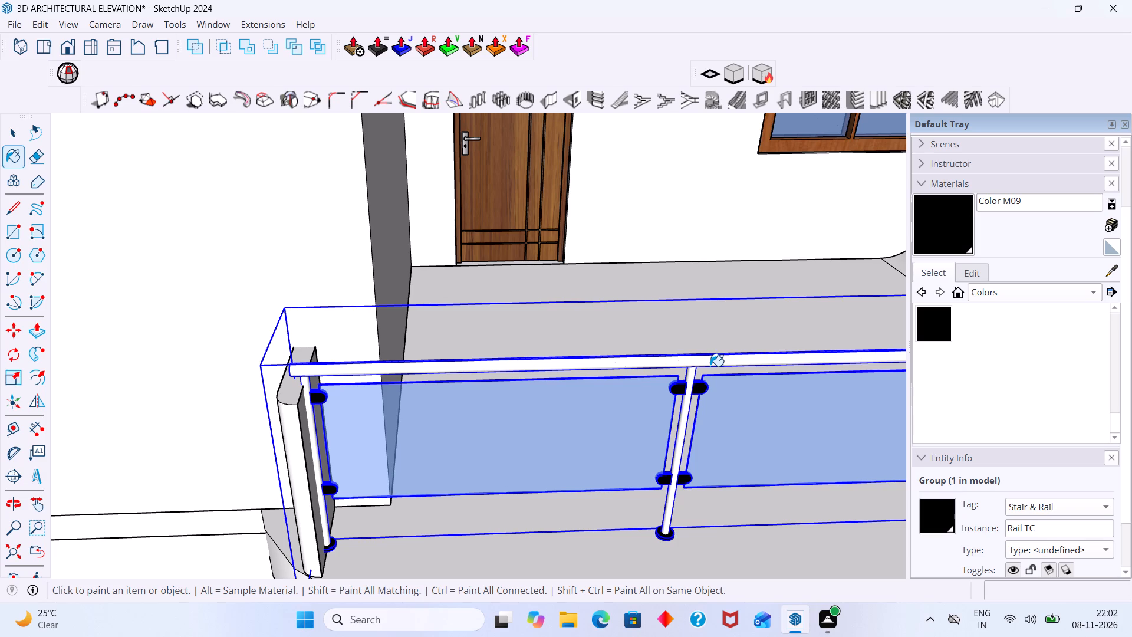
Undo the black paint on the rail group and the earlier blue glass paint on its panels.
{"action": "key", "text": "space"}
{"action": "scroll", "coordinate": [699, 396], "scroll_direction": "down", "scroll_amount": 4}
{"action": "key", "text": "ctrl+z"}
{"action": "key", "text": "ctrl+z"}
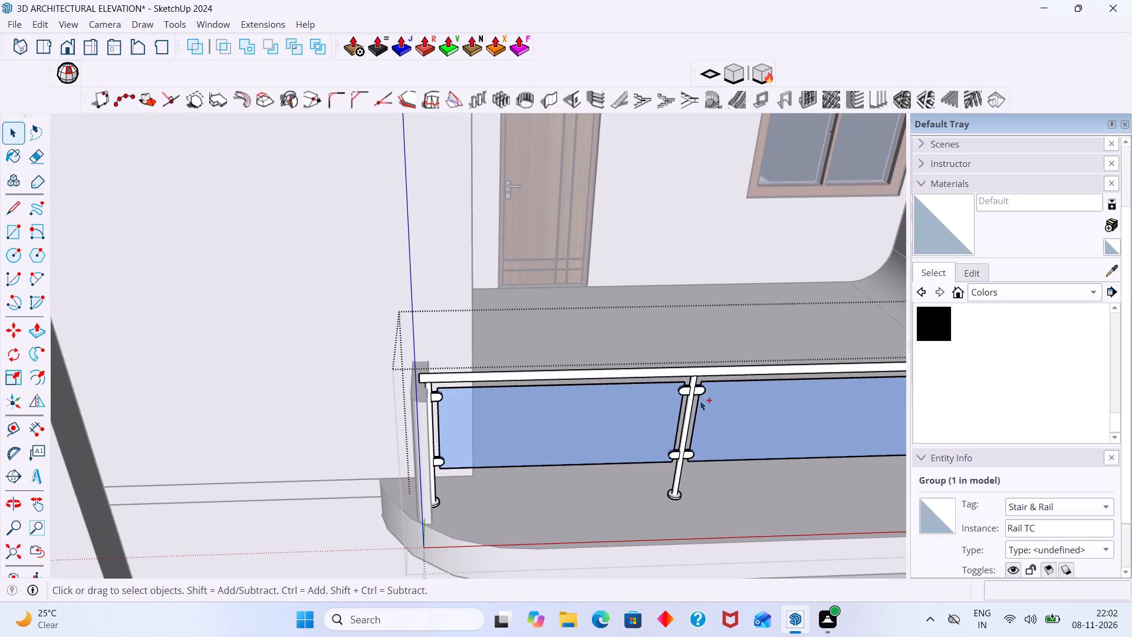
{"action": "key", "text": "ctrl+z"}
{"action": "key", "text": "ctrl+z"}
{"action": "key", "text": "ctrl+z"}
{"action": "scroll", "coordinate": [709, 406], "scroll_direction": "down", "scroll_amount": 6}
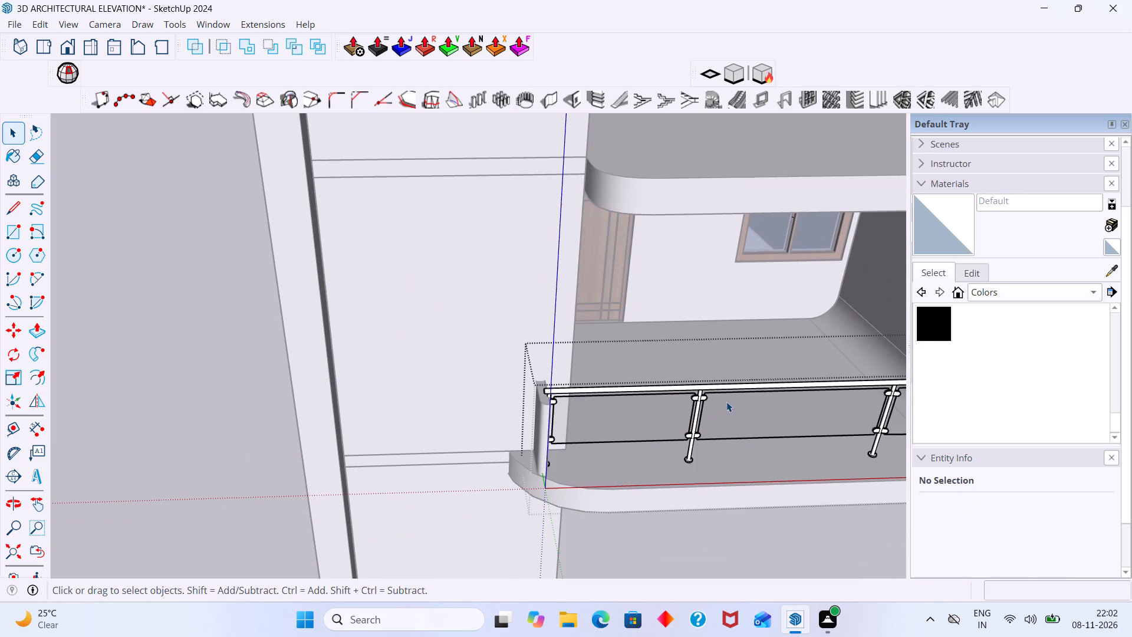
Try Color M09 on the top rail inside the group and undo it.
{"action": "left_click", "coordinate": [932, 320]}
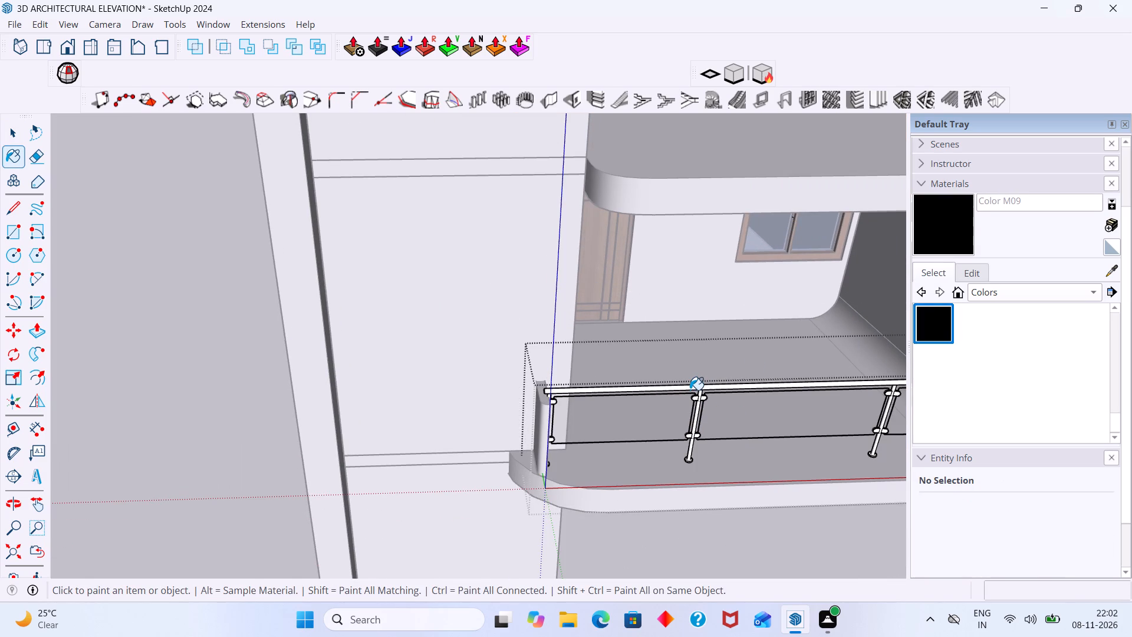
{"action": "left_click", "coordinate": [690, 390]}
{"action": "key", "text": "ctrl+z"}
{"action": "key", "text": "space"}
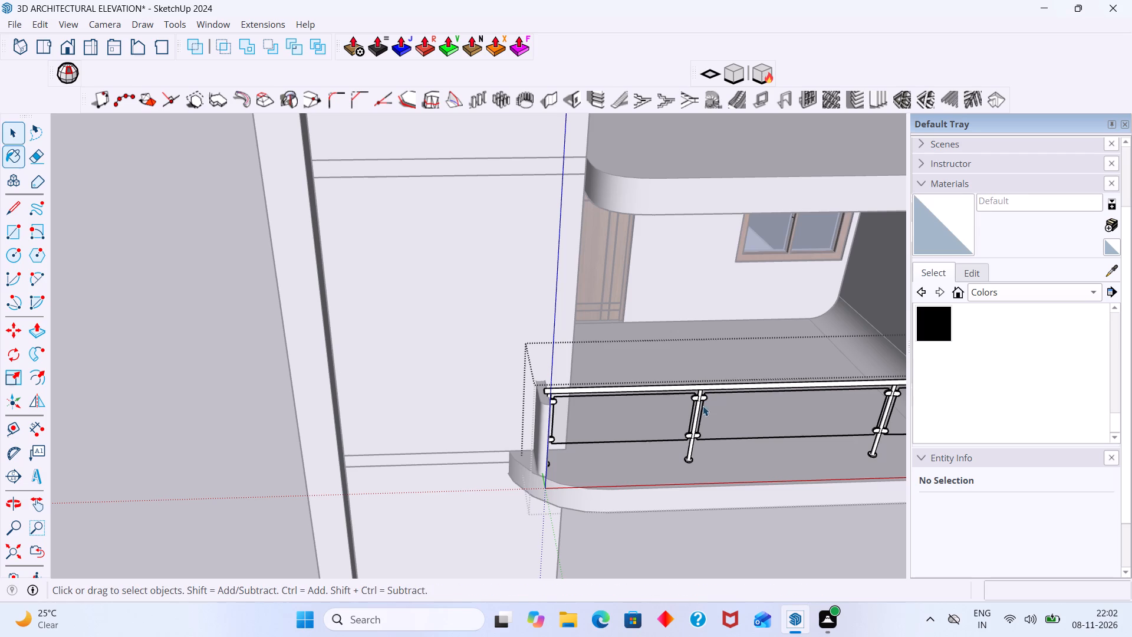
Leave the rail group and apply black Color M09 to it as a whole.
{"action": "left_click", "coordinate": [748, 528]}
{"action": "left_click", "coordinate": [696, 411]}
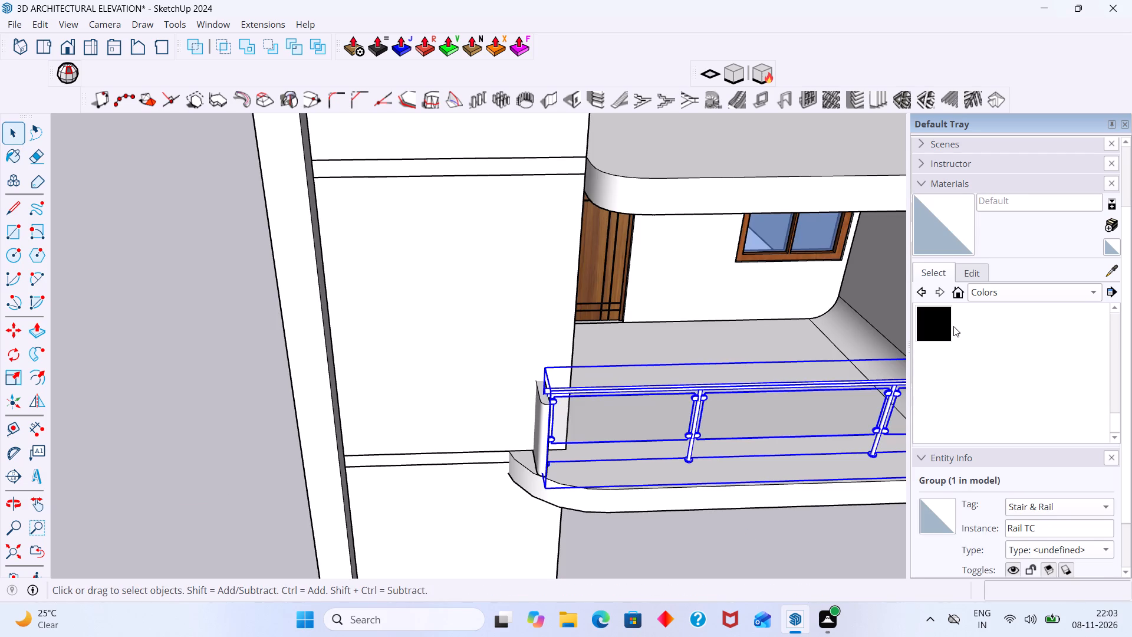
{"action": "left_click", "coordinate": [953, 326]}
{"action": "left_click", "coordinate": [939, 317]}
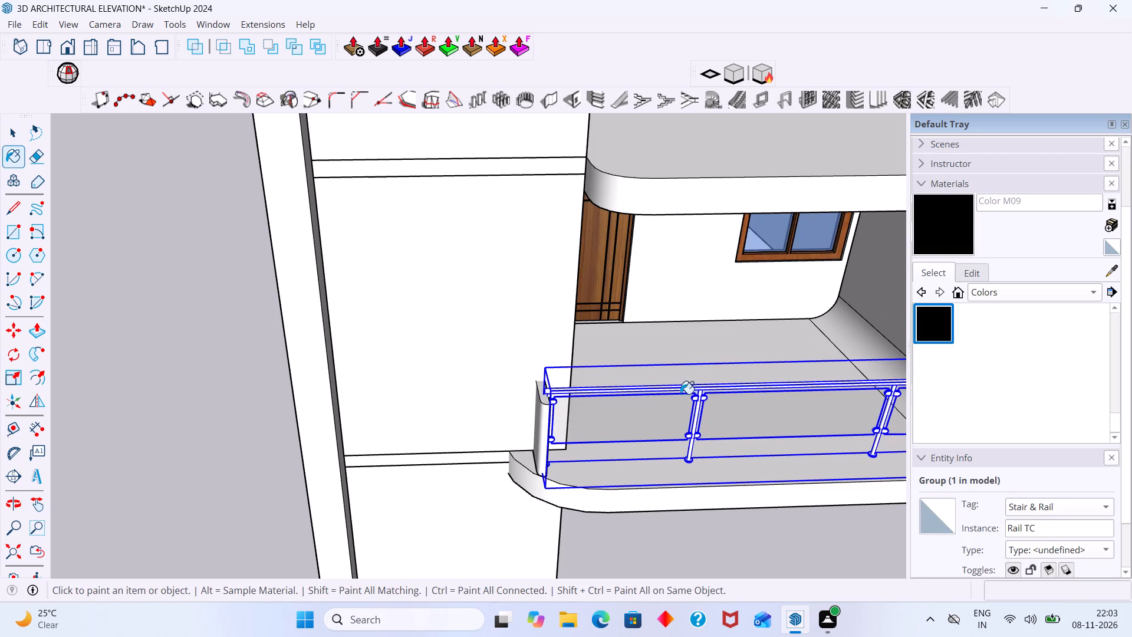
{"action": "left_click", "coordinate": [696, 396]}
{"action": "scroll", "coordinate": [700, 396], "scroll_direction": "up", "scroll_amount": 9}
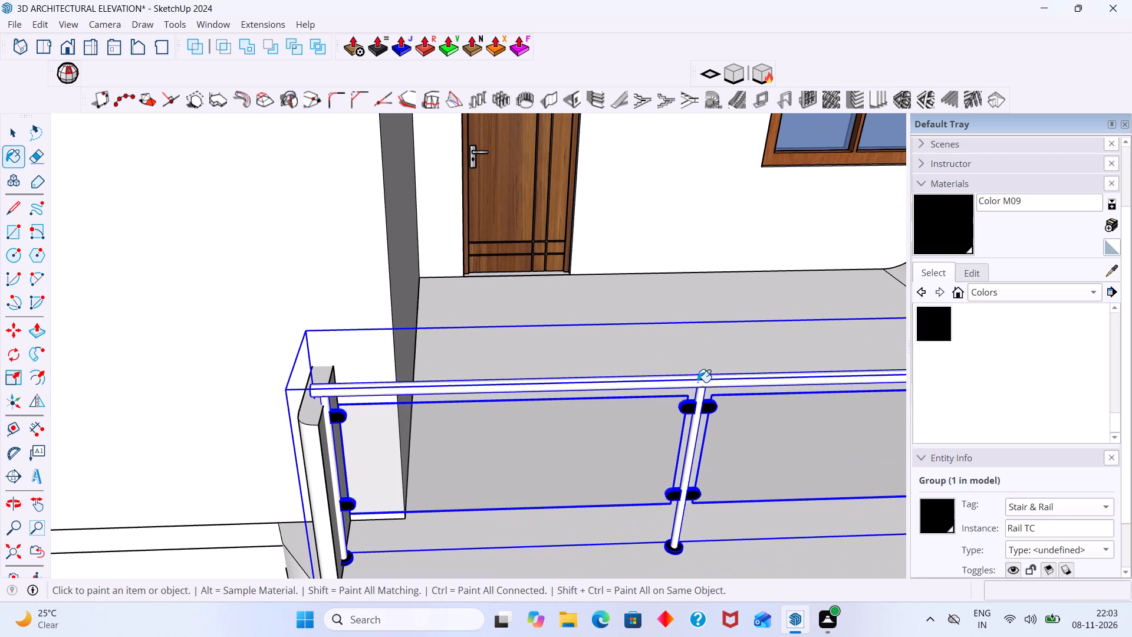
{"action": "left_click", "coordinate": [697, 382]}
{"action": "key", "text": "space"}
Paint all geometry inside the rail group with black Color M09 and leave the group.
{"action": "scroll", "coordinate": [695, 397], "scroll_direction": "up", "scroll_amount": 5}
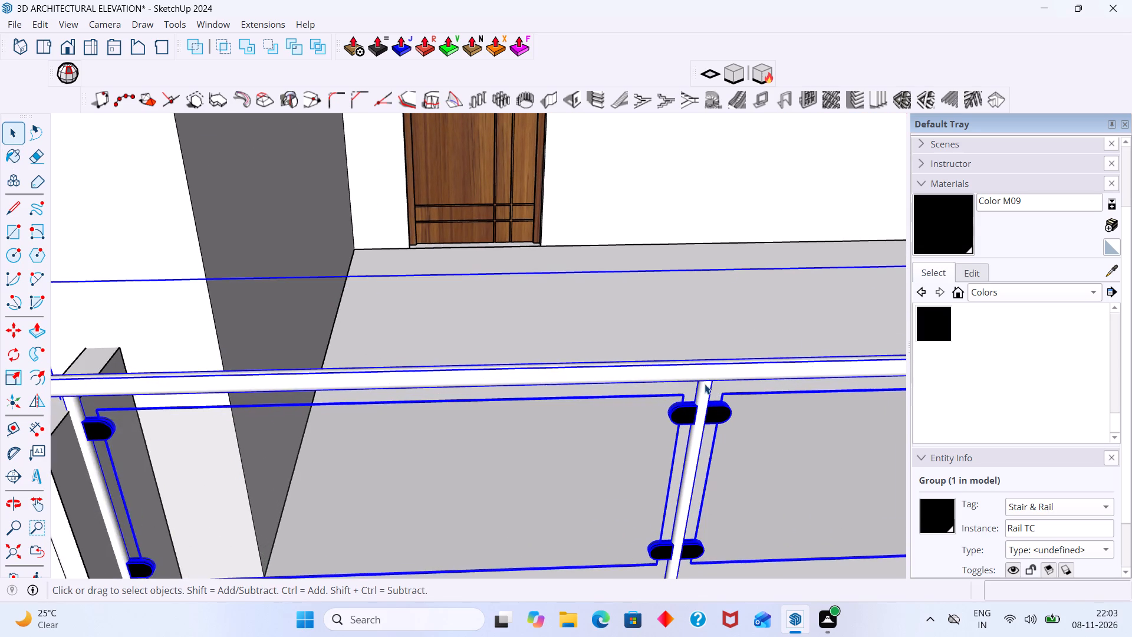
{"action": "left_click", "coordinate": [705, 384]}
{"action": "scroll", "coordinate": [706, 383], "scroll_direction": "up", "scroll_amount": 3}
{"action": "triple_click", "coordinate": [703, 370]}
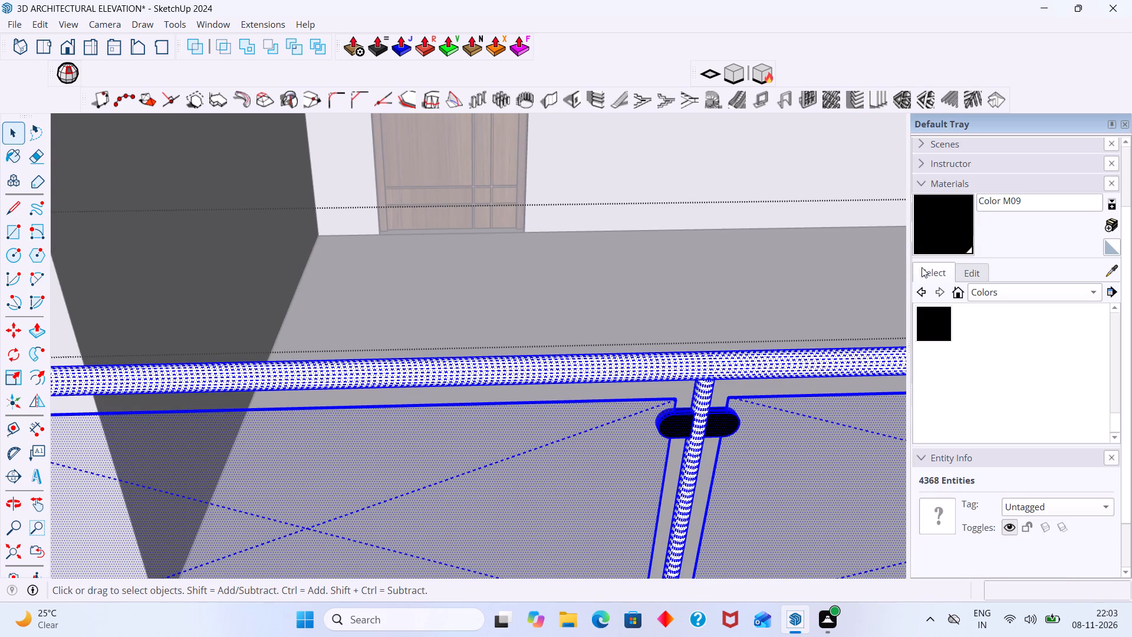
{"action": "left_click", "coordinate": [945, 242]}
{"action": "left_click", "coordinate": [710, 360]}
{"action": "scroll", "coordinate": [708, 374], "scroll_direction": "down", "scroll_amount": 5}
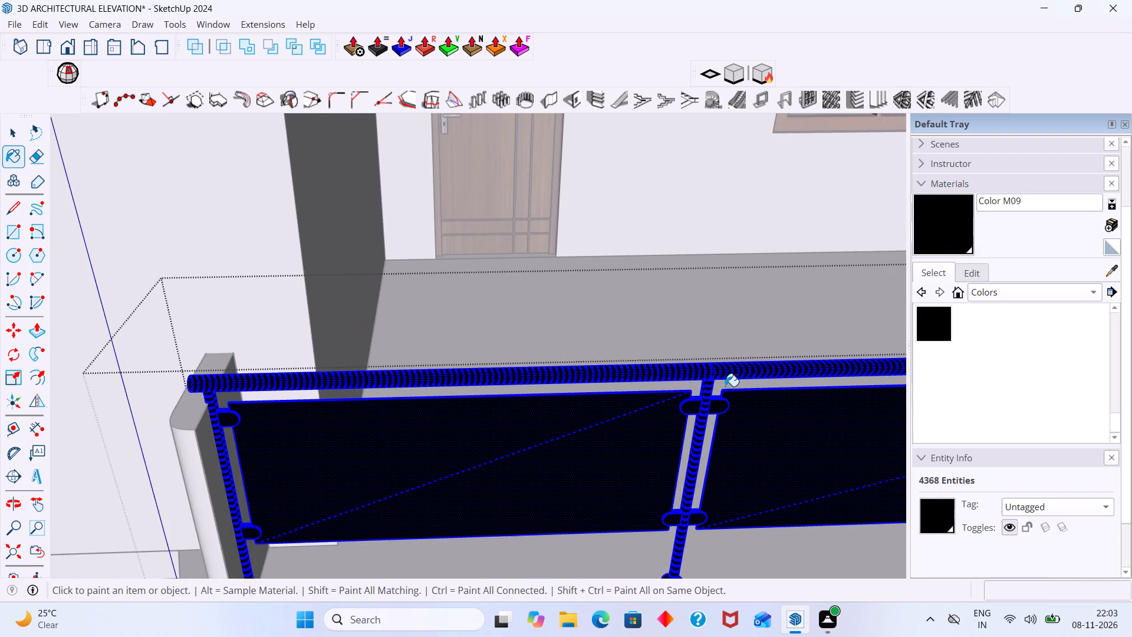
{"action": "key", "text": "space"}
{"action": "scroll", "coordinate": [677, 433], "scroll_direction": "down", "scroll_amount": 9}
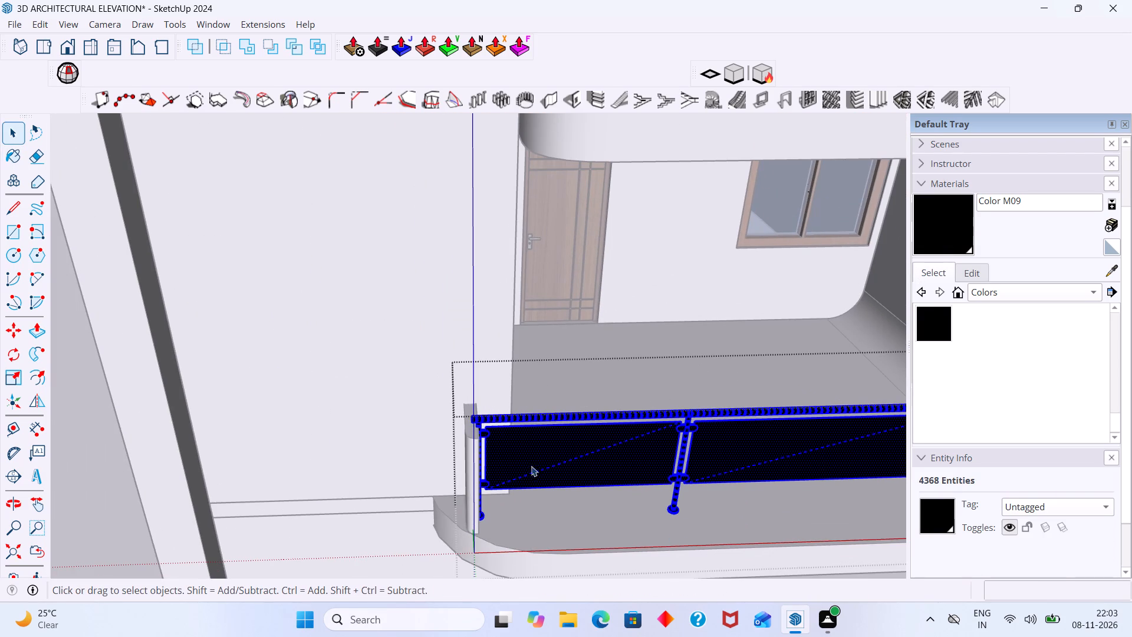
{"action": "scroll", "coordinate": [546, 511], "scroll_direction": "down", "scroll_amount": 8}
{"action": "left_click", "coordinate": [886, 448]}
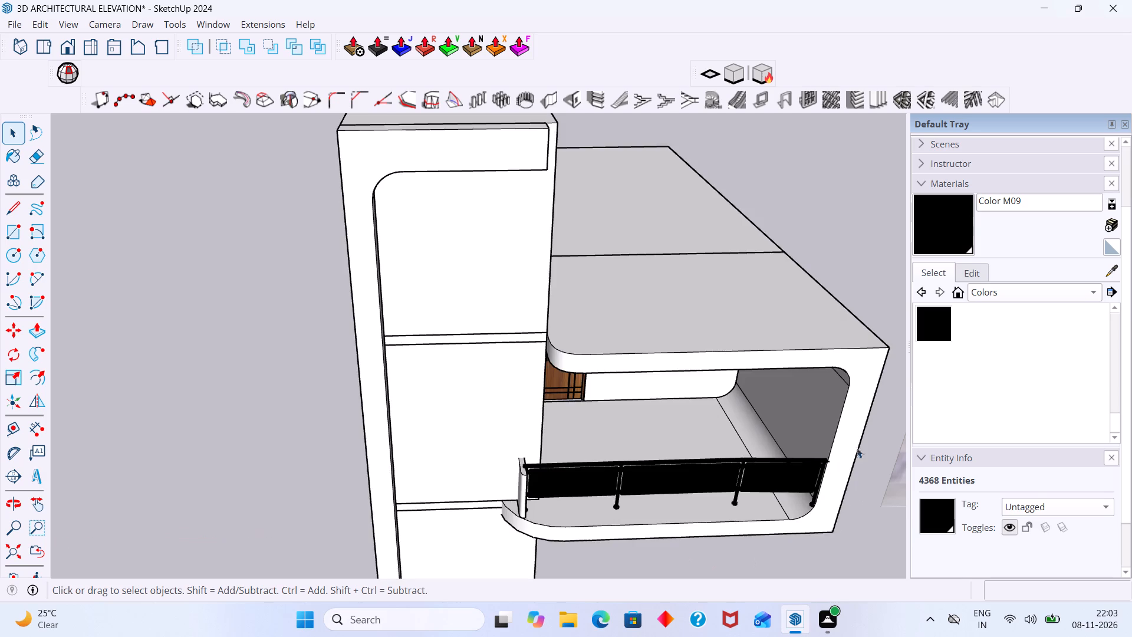
Apply Metal Corrugated Shiny from the Metal collection to the whole balcony rail group.
{"action": "scroll", "coordinate": [731, 475], "scroll_direction": "up", "scroll_amount": 8}
{"action": "middle_click_drag", "start_coordinate": [710, 467], "coordinate": [712, 416]}
{"action": "scroll", "coordinate": [614, 428], "scroll_direction": "up", "scroll_amount": 3}
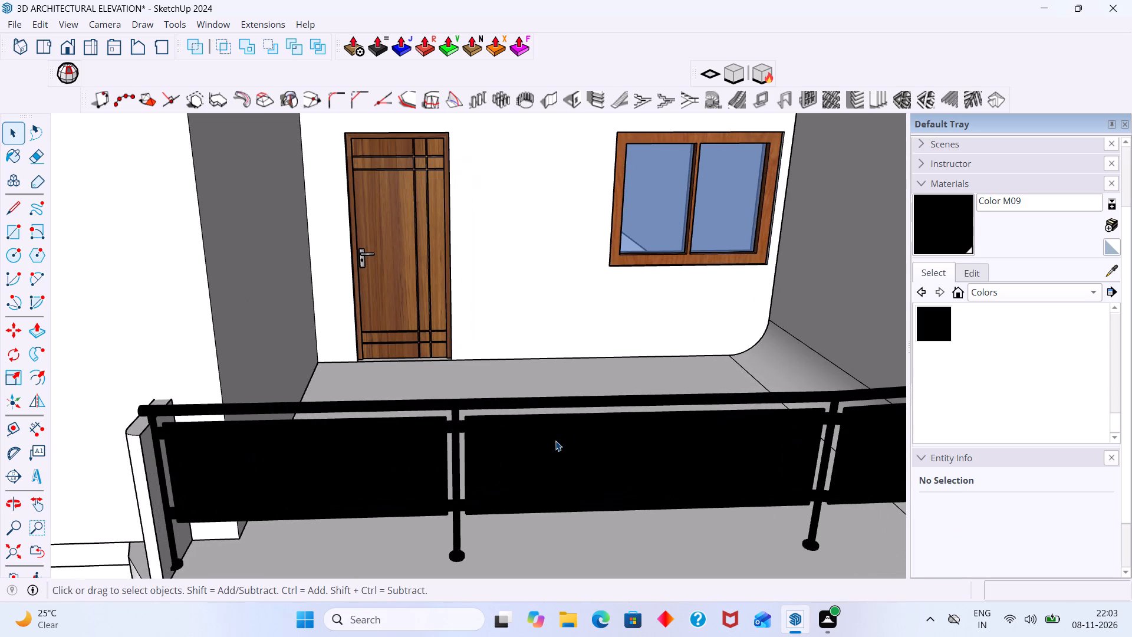
{"action": "scroll", "coordinate": [542, 444], "scroll_direction": "up", "scroll_amount": 4}
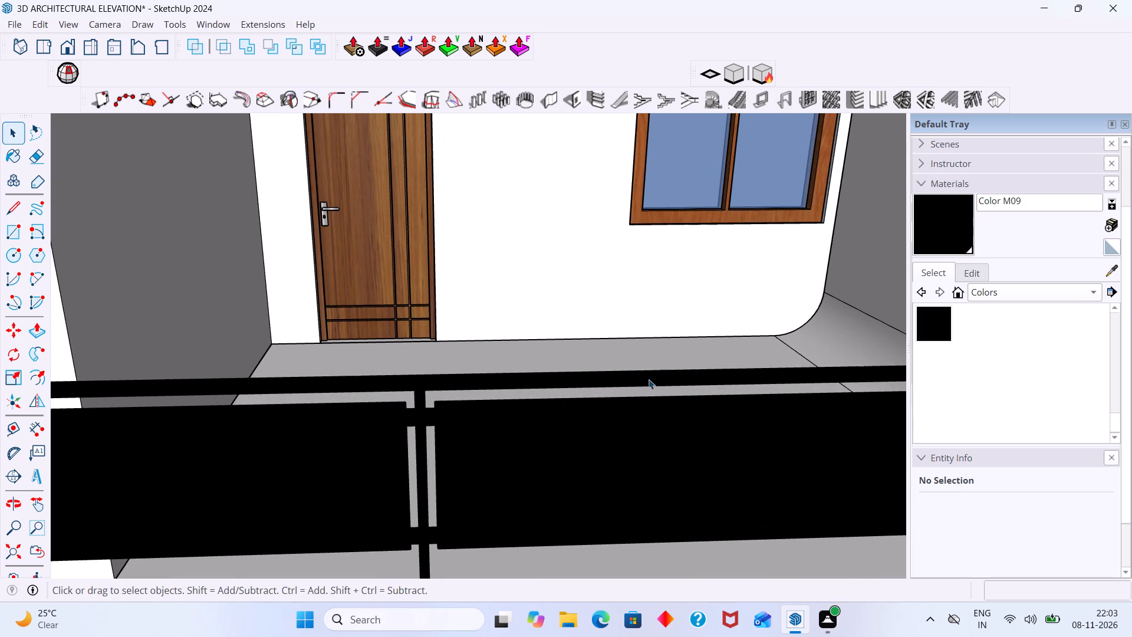
{"action": "left_click", "coordinate": [730, 382]}
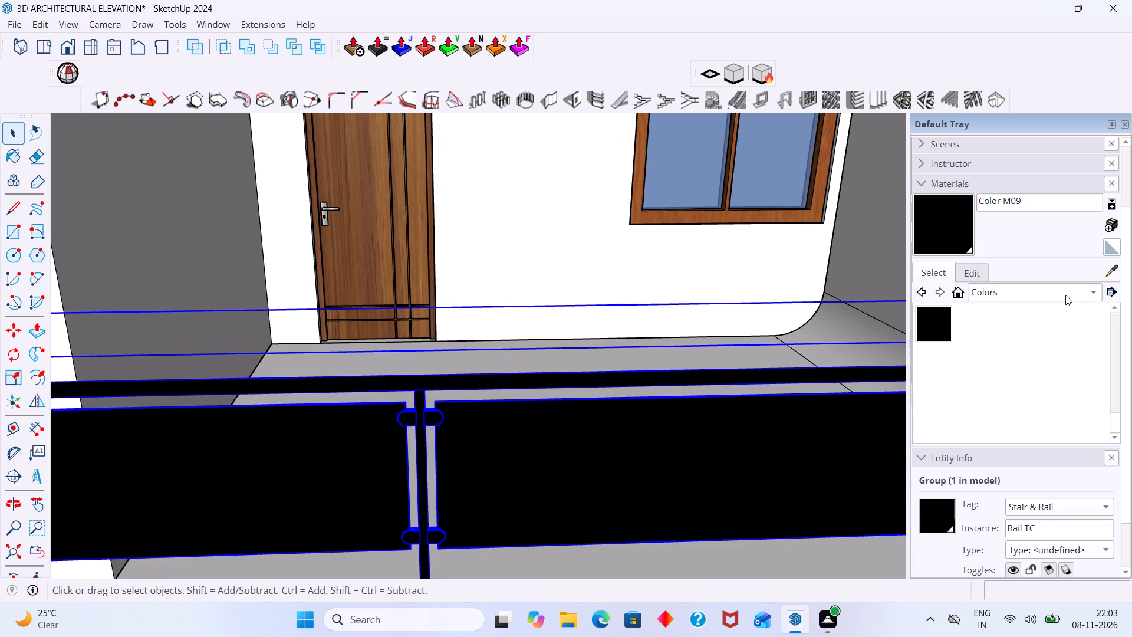
{"action": "left_click", "coordinate": [1091, 294]}
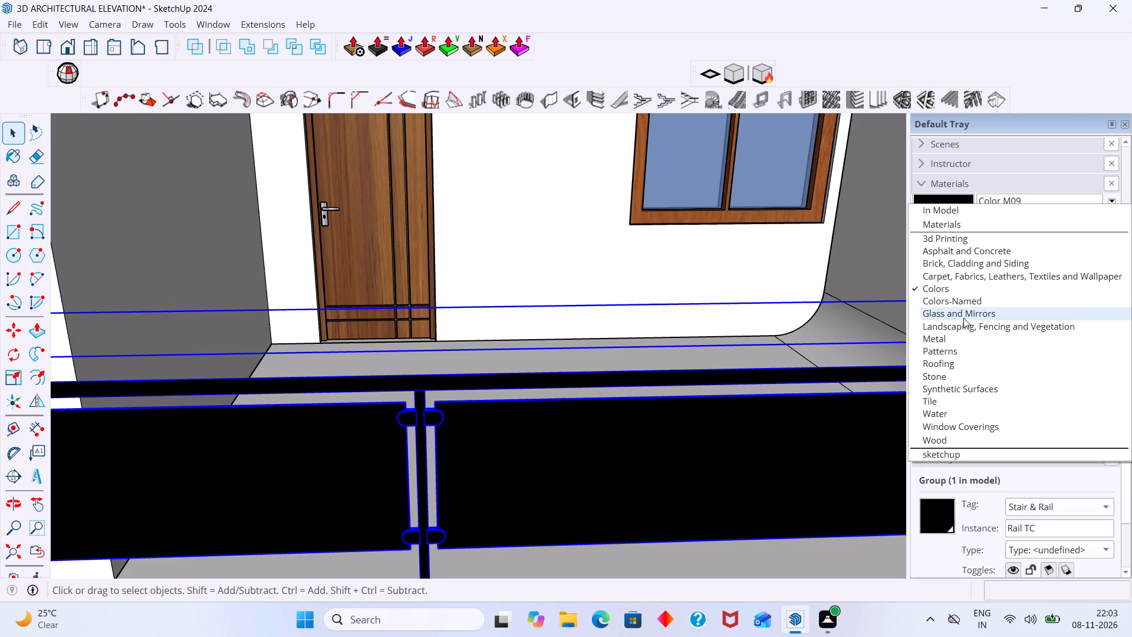
{"action": "left_click", "coordinate": [950, 337]}
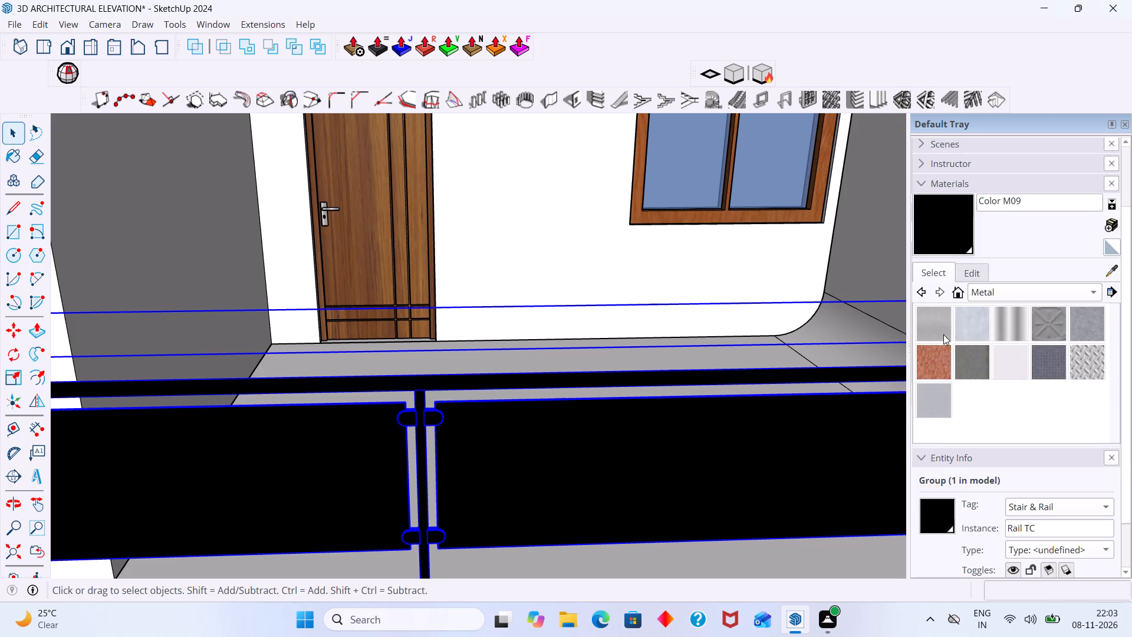
{"action": "left_click", "coordinate": [1012, 326]}
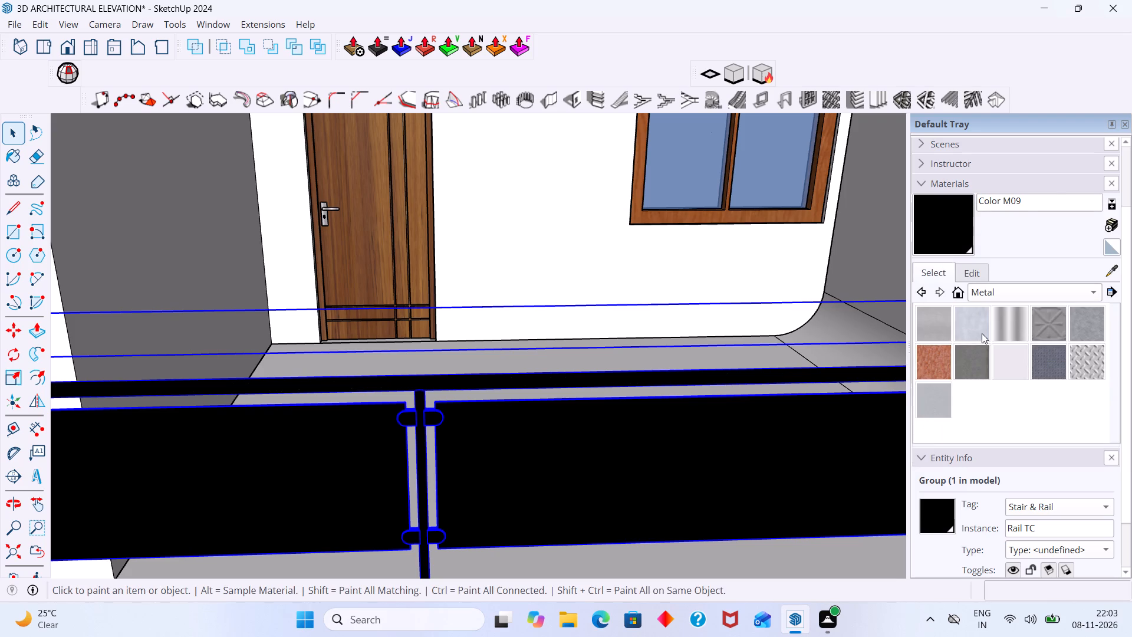
{"action": "scroll", "coordinate": [759, 369], "scroll_direction": "up", "scroll_amount": 2}
{"action": "left_click", "coordinate": [749, 380]}
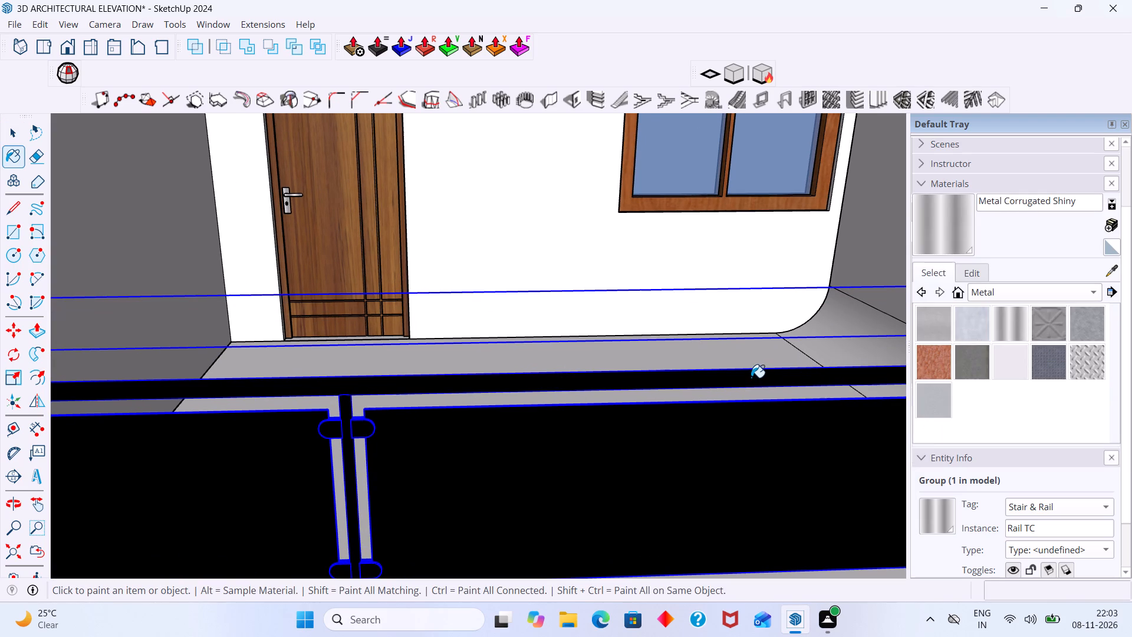
Paint all geometry inside the rail group with Metal Corrugated Shiny and clear the selection.
{"action": "key", "text": "space"}
{"action": "triple_click", "coordinate": [738, 377]}
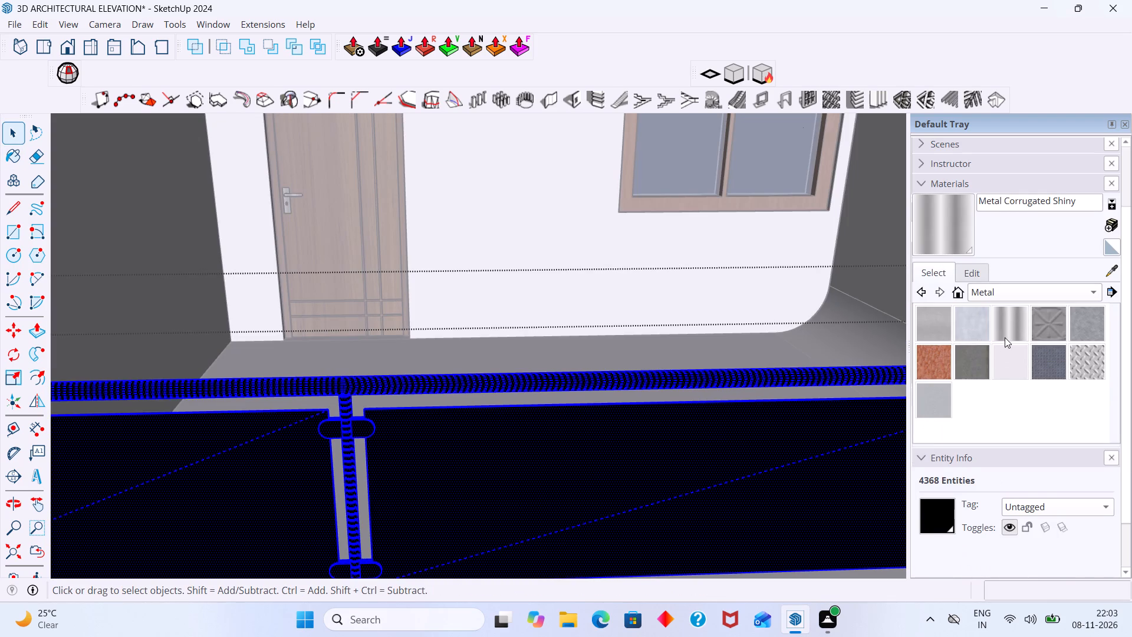
{"action": "left_click", "coordinate": [1005, 336]}
{"action": "left_click", "coordinate": [785, 372]}
{"action": "scroll", "coordinate": [758, 390], "scroll_direction": "down", "scroll_amount": 6}
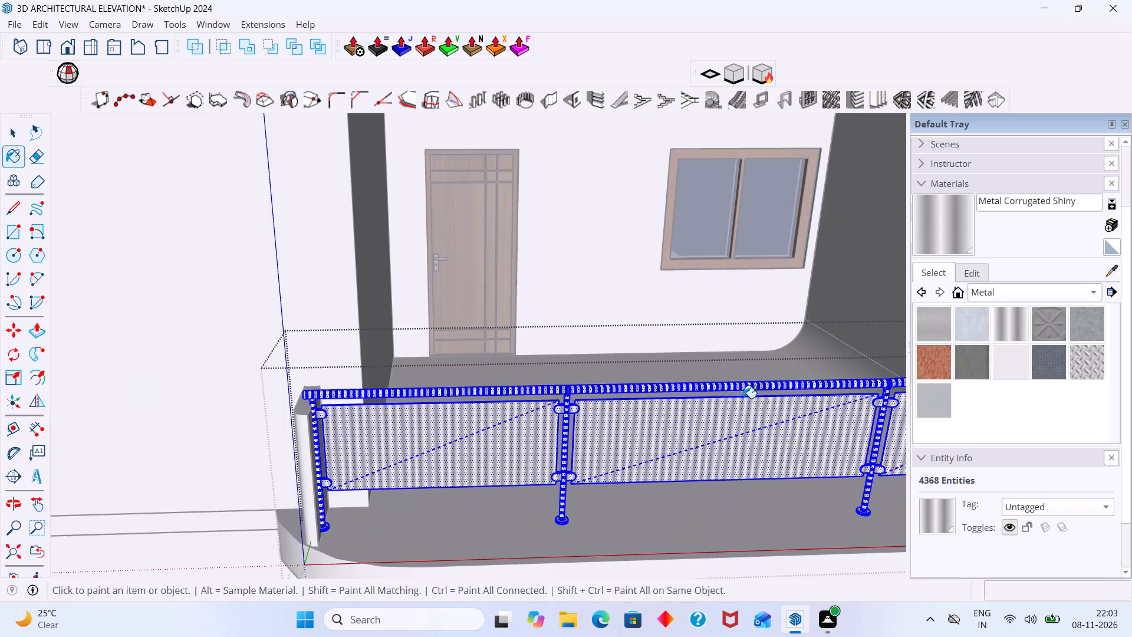
{"action": "key", "text": "space"}
{"action": "left_click", "coordinate": [659, 505]}
Paint the top handrail inside the rail group with Metal Aluminum Anodized.
{"action": "scroll", "coordinate": [594, 439], "scroll_direction": "up", "scroll_amount": 1}
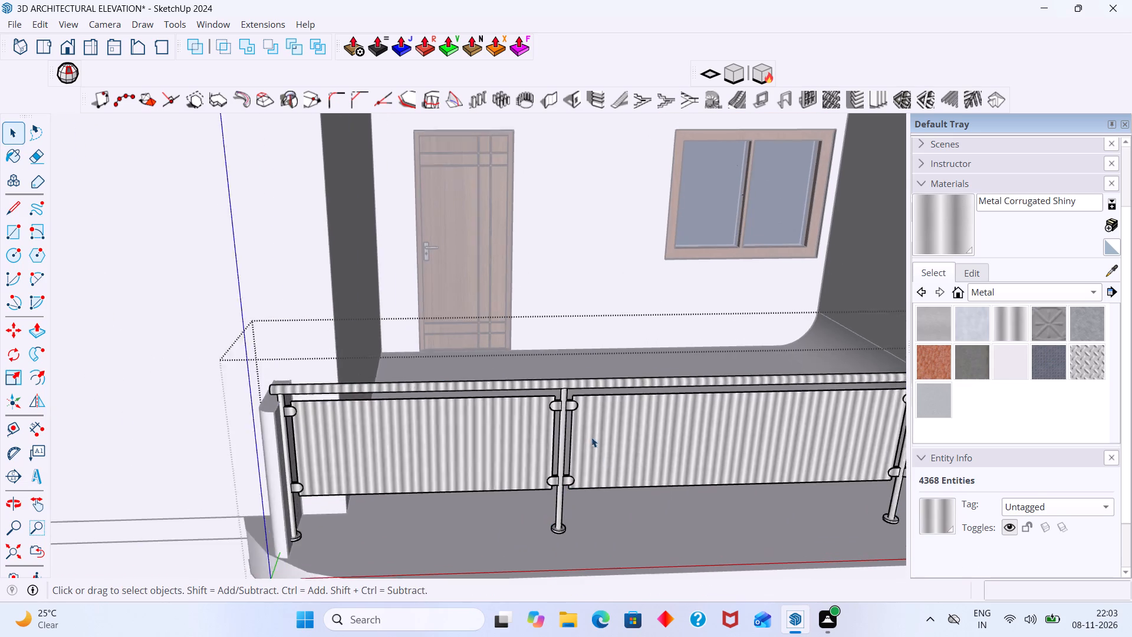
{"action": "scroll", "coordinate": [591, 437], "scroll_direction": "up", "scroll_amount": 2}
{"action": "middle_click_drag", "start_coordinate": [558, 435], "coordinate": [620, 436]}
{"action": "scroll", "coordinate": [884, 366], "scroll_direction": "up", "scroll_amount": 2}
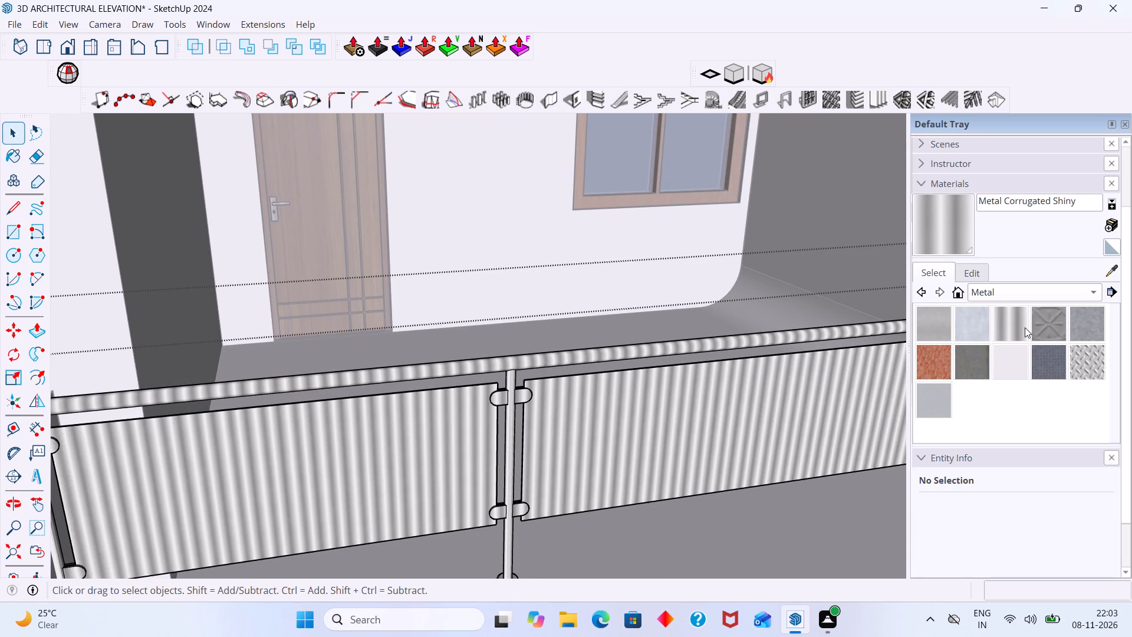
{"action": "left_click", "coordinate": [967, 333]}
{"action": "scroll", "coordinate": [808, 333], "scroll_direction": "up", "scroll_amount": 3}
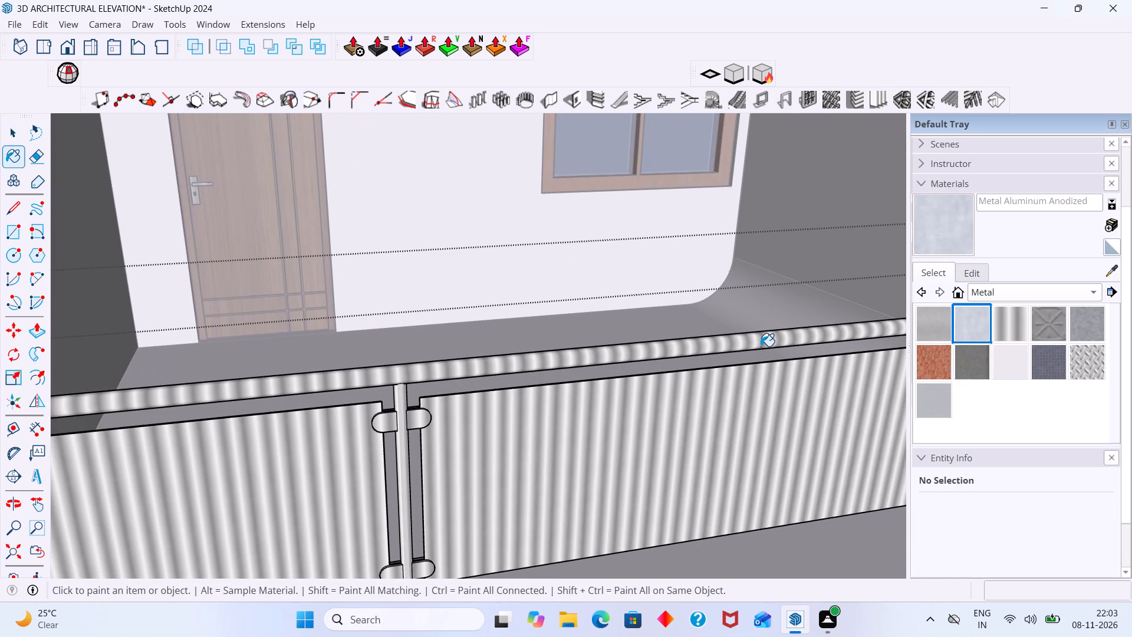
{"action": "left_click", "coordinate": [761, 346]}
{"action": "scroll", "coordinate": [588, 393], "scroll_direction": "down", "scroll_amount": 3}
{"action": "scroll", "coordinate": [476, 426], "scroll_direction": "down", "scroll_amount": 1}
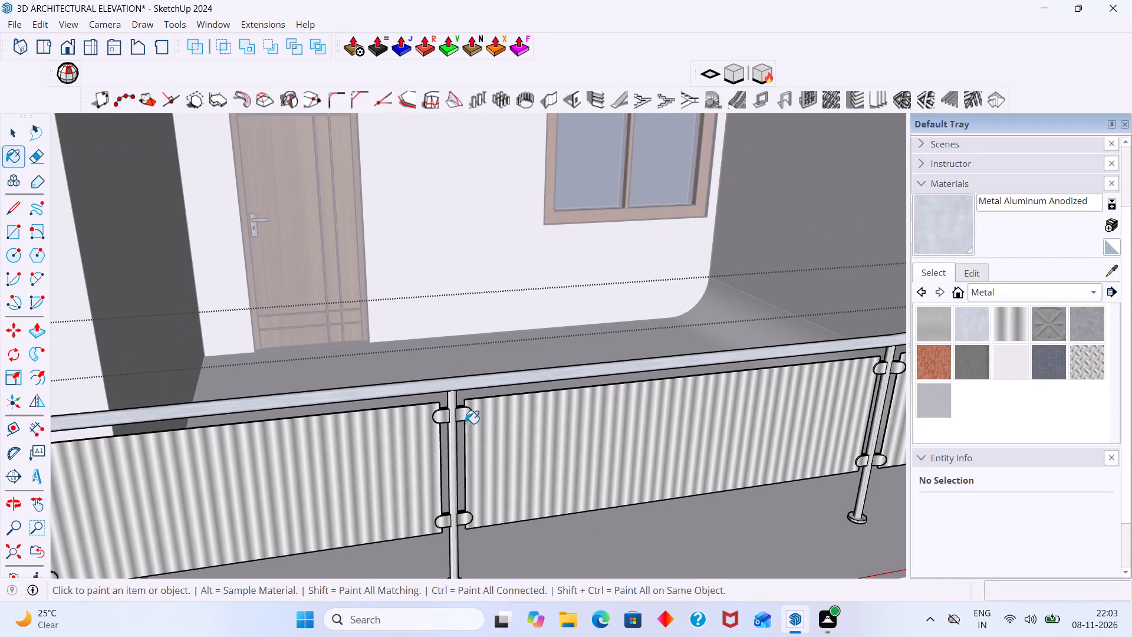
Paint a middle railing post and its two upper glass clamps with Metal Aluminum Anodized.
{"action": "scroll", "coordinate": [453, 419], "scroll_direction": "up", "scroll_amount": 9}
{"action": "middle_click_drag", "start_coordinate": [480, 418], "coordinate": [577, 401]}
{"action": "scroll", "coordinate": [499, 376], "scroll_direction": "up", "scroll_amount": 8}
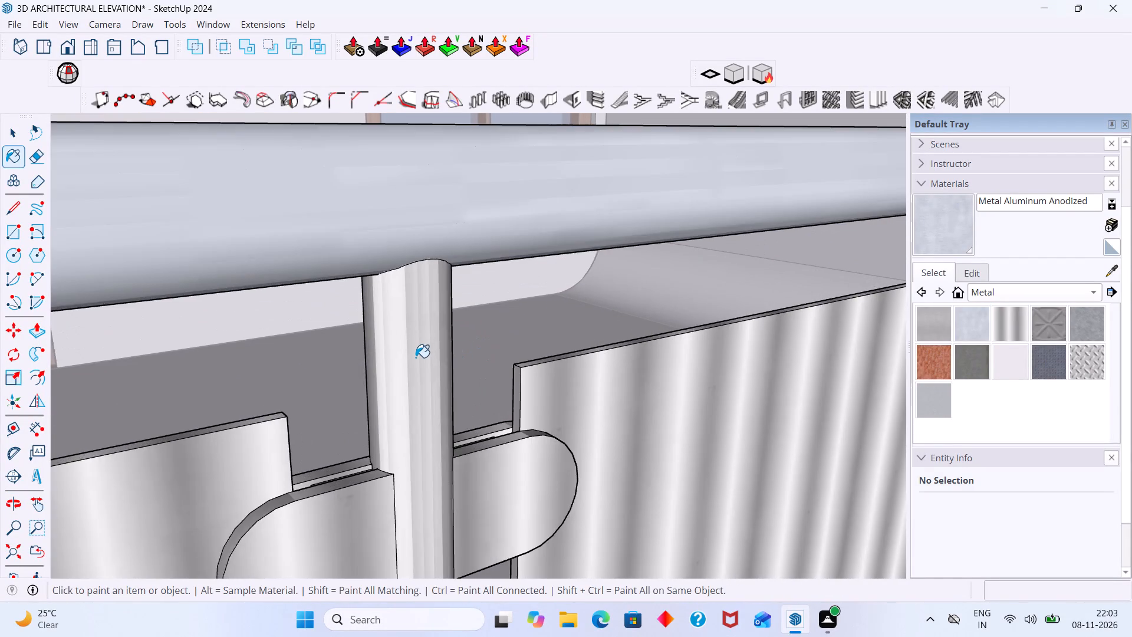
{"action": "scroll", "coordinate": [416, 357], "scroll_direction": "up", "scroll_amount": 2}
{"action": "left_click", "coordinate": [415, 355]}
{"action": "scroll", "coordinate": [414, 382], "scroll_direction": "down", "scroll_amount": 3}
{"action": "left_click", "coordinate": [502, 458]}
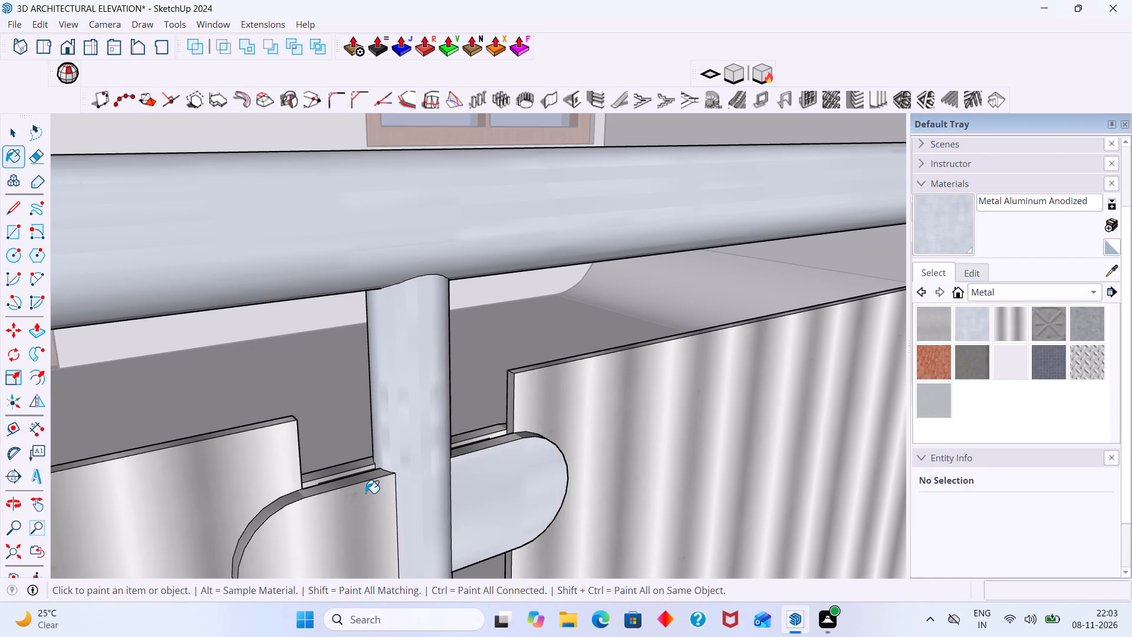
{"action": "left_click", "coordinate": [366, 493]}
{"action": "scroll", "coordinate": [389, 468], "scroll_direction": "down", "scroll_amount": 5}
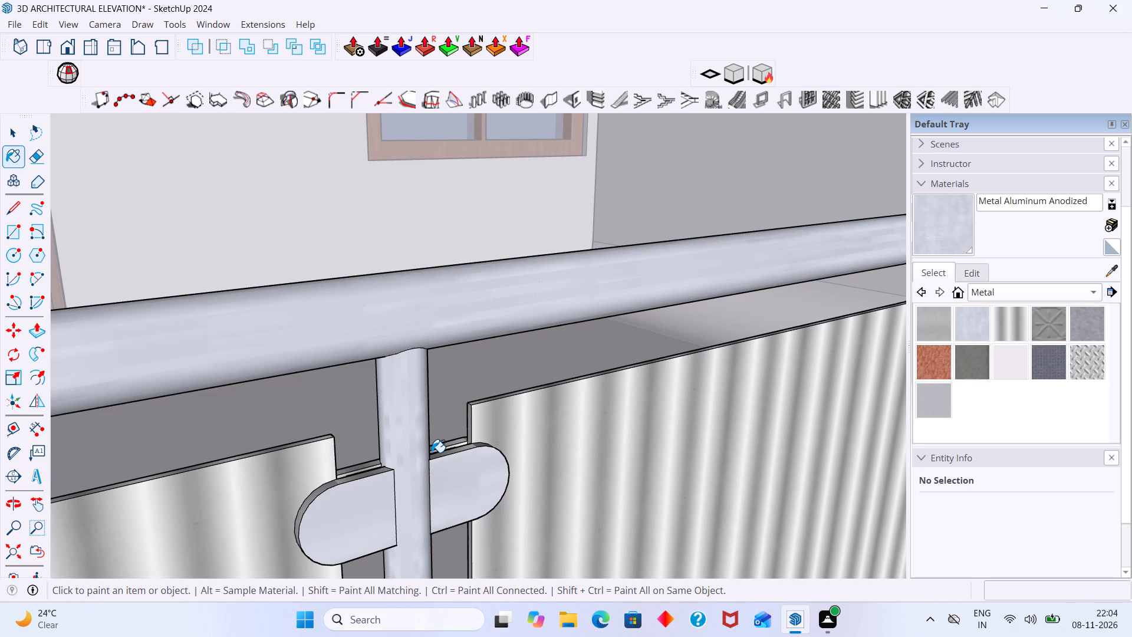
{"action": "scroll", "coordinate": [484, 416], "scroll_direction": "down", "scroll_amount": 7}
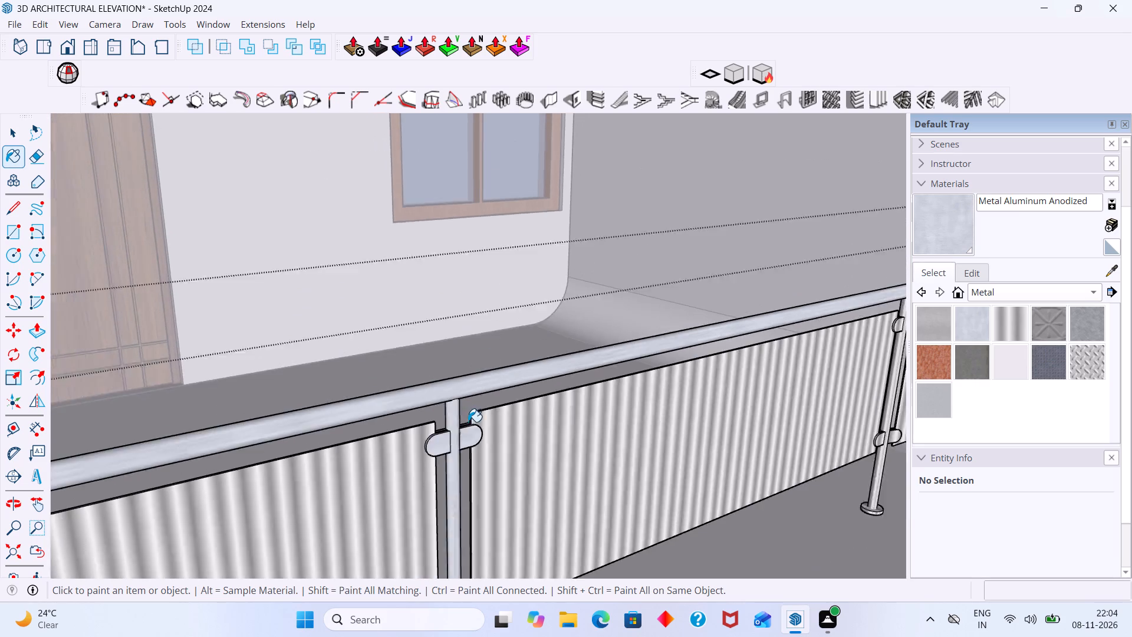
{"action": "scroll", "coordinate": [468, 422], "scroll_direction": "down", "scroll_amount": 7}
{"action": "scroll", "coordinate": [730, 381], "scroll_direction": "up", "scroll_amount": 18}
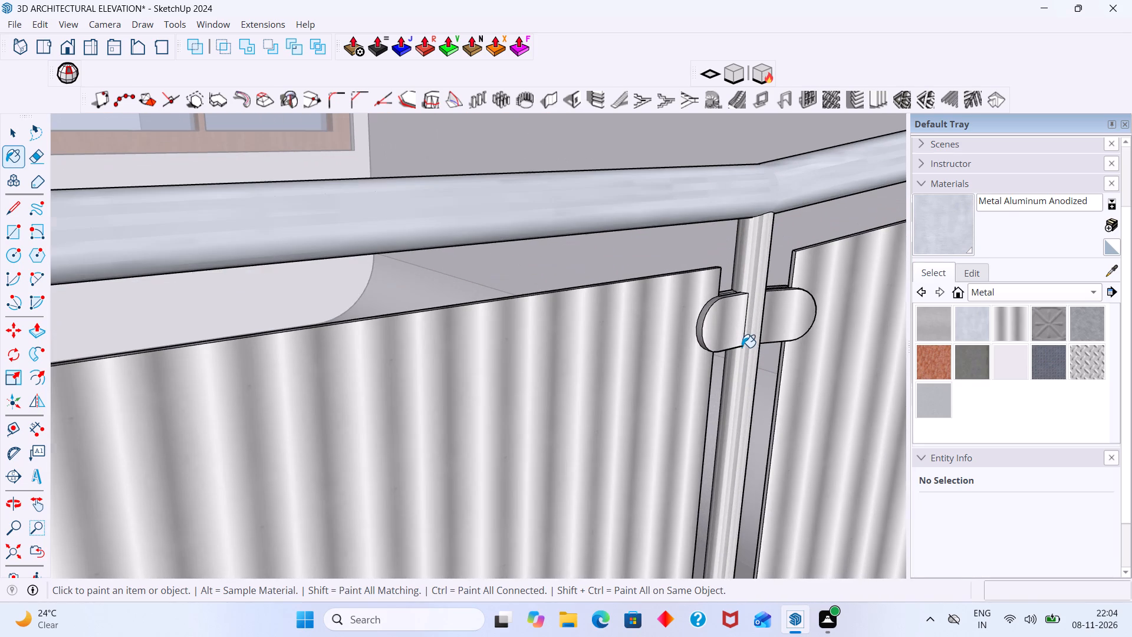
Undo the Metal Aluminum Anodized and Metal Corrugated Shiny painting inside the rail group, back to the black finish.
{"action": "key", "text": "ctrl+z"}
{"action": "key", "text": "ctrl+z"}
{"action": "key", "text": "ctrl+z"}
{"action": "key", "text": "ctrl+z"}
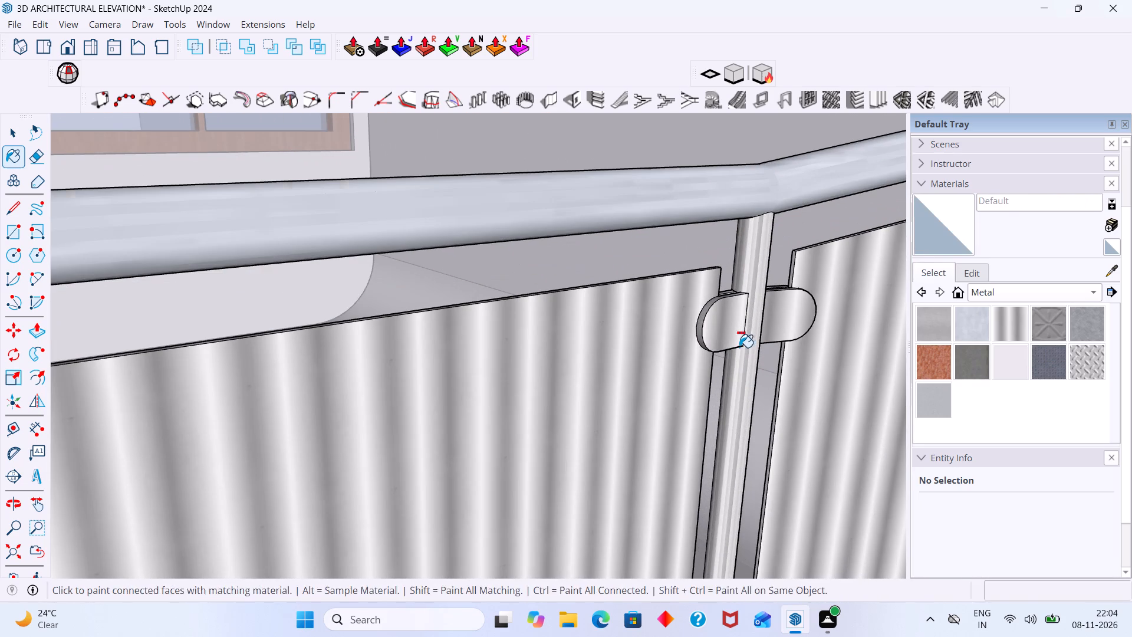
{"action": "key", "text": "ctrl+z"}
{"action": "key", "text": "ctrl+z"}
{"action": "scroll", "coordinate": [737, 350], "scroll_direction": "down", "scroll_amount": 6}
{"action": "key", "text": "space"}
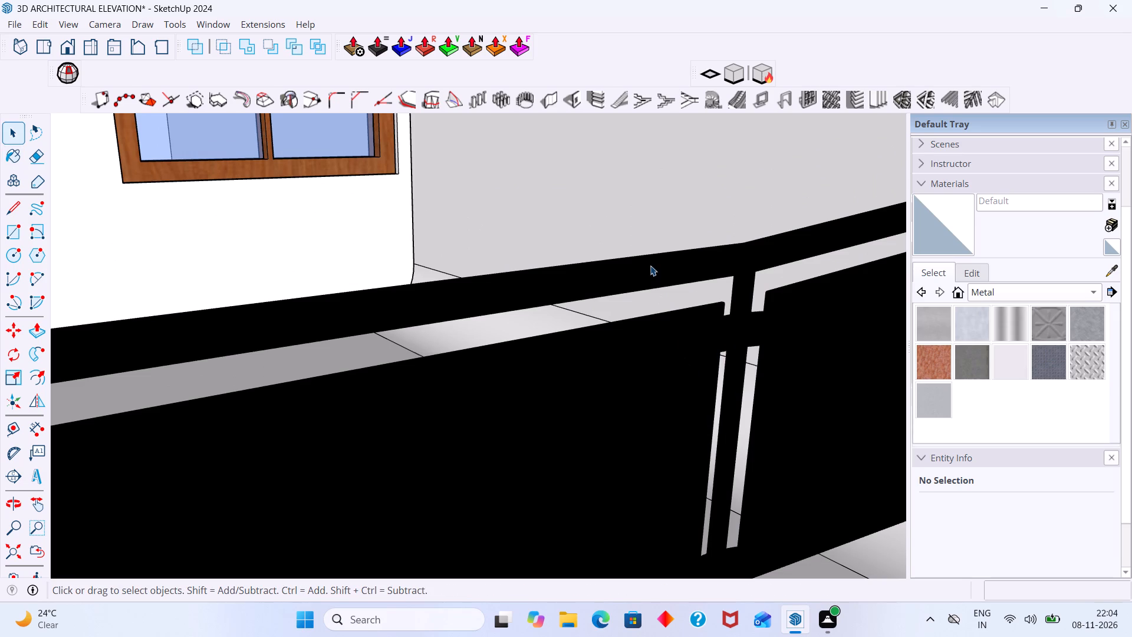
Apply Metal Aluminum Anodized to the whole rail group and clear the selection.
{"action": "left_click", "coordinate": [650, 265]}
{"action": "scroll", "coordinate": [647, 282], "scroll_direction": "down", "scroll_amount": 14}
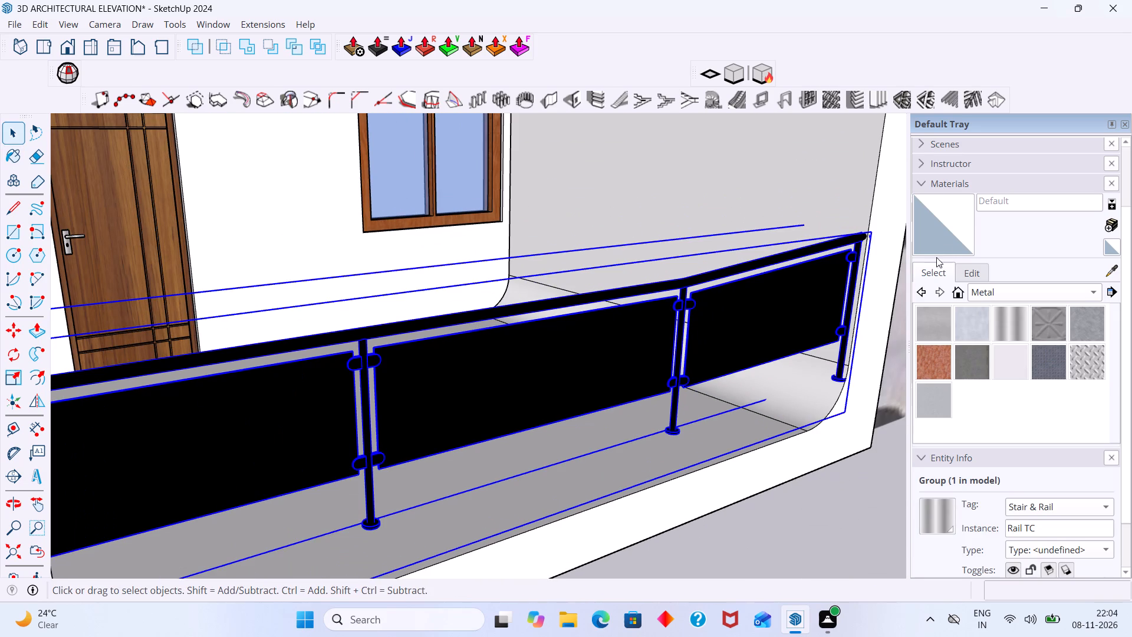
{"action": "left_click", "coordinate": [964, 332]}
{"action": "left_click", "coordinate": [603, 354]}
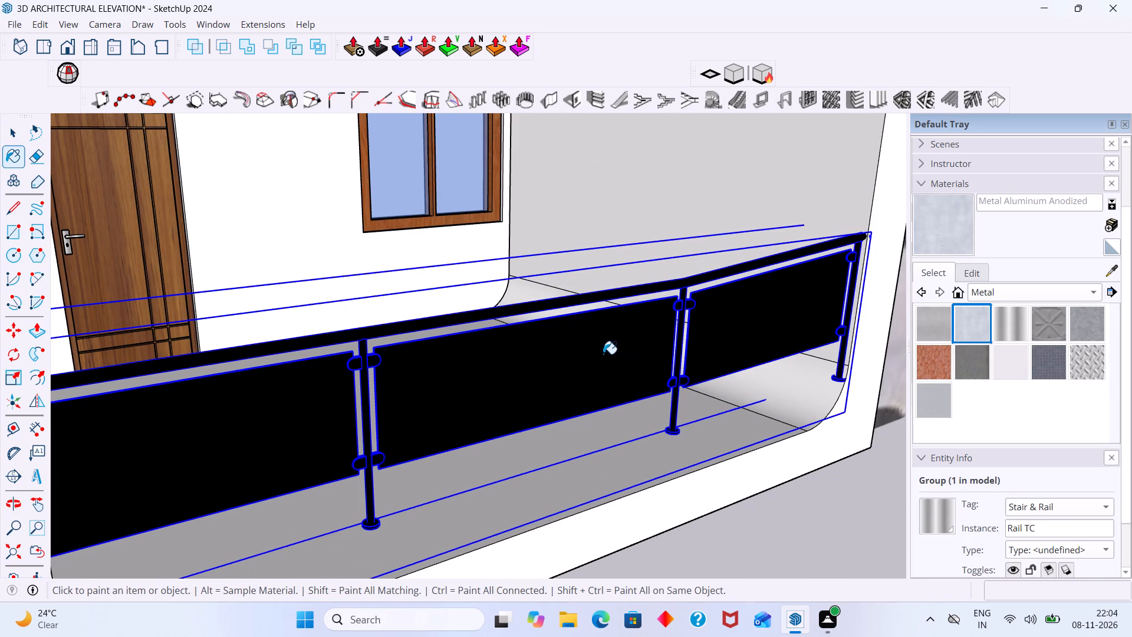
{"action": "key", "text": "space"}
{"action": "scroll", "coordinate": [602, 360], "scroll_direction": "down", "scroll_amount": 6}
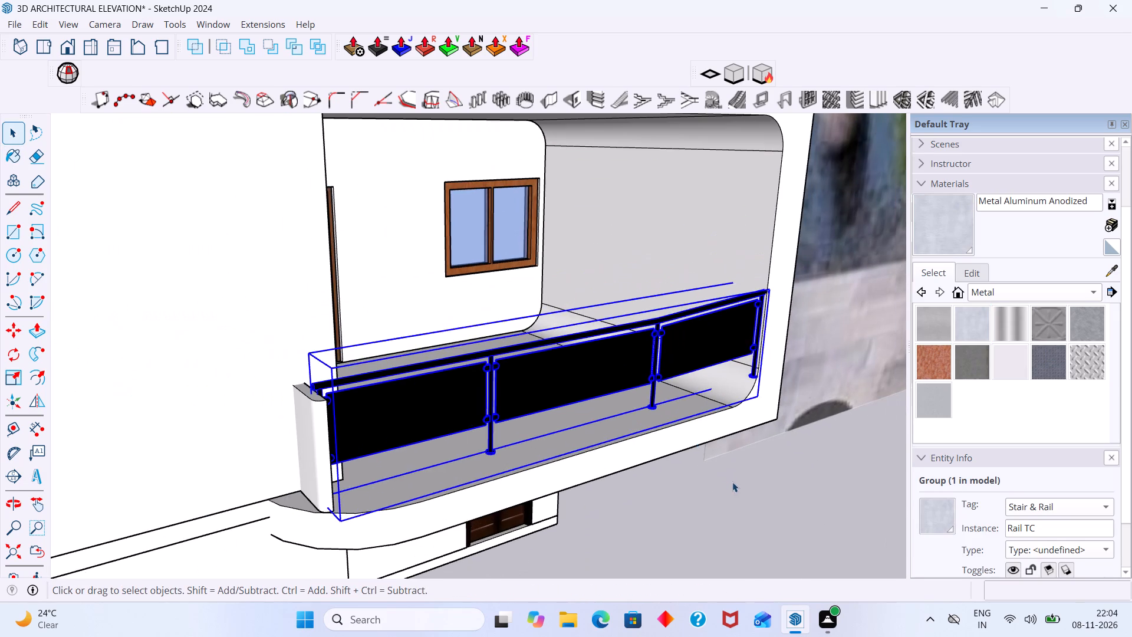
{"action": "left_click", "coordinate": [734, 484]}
Undo the metal materials applied to the whole rail group and the black painting inside it.
{"action": "key", "text": "ctrl+z"}
{"action": "key", "text": "ctrl+z"}
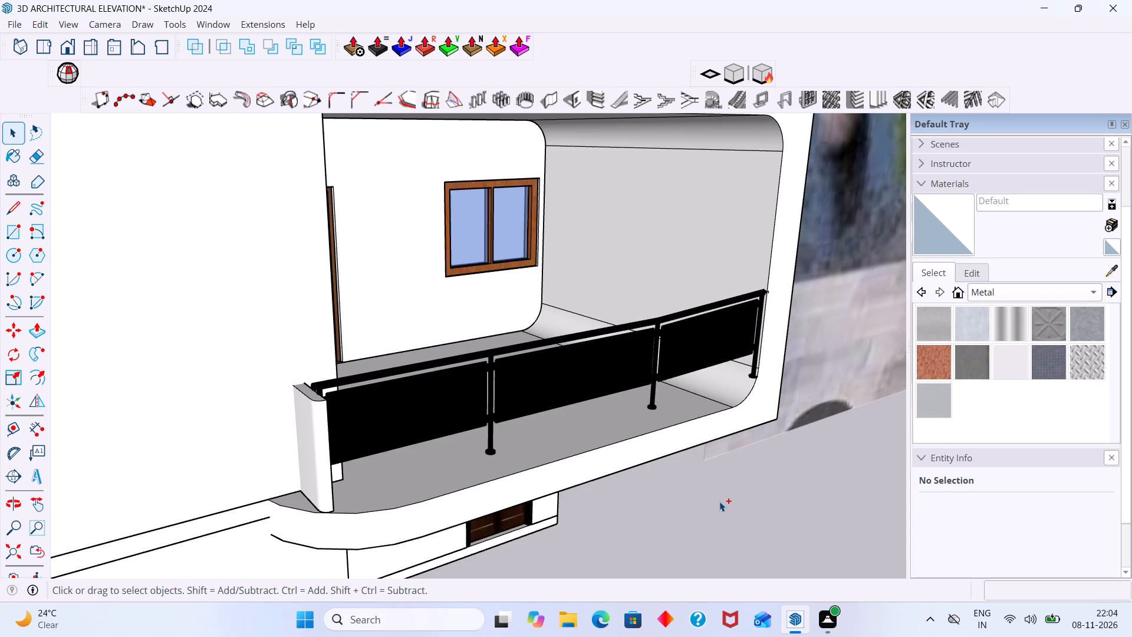
{"action": "key", "text": "ctrl+z"}
{"action": "key", "text": "ctrl+z"}
Examine the unpainted railing's handrail bend, posts and clamps from several angles.
{"action": "middle_click_drag", "start_coordinate": [714, 444], "coordinate": [628, 380]}
{"action": "scroll", "coordinate": [649, 328], "scroll_direction": "up", "scroll_amount": 3}
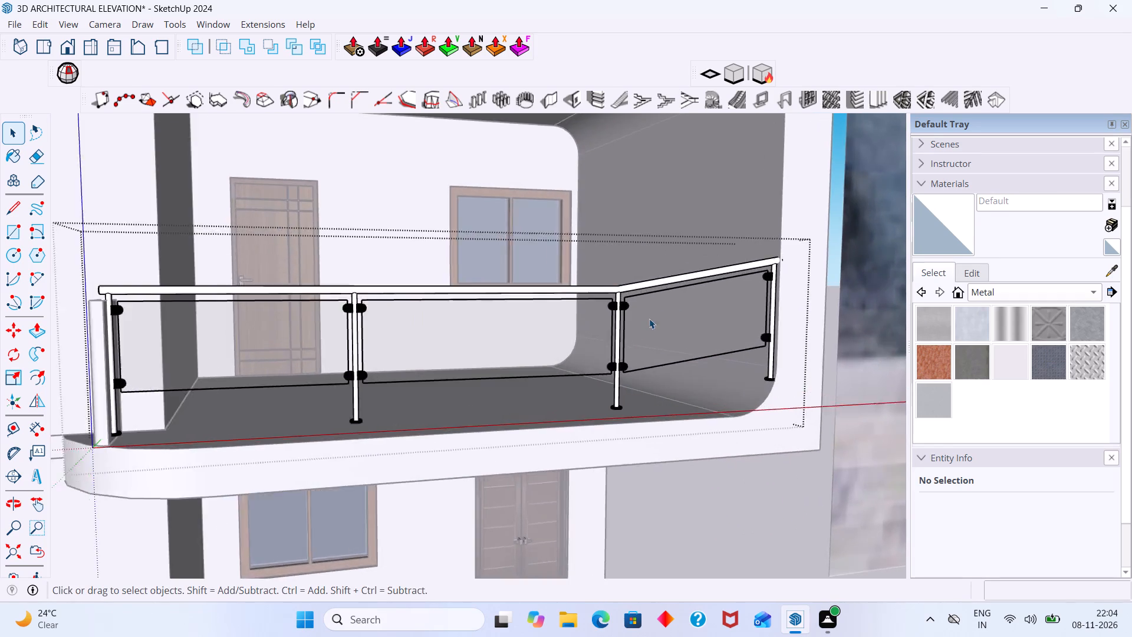
{"action": "scroll", "coordinate": [649, 318], "scroll_direction": "up", "scroll_amount": 2}
{"action": "middle_click_drag", "start_coordinate": [650, 316], "coordinate": [674, 373]}
{"action": "scroll", "coordinate": [673, 370], "scroll_direction": "up", "scroll_amount": 4}
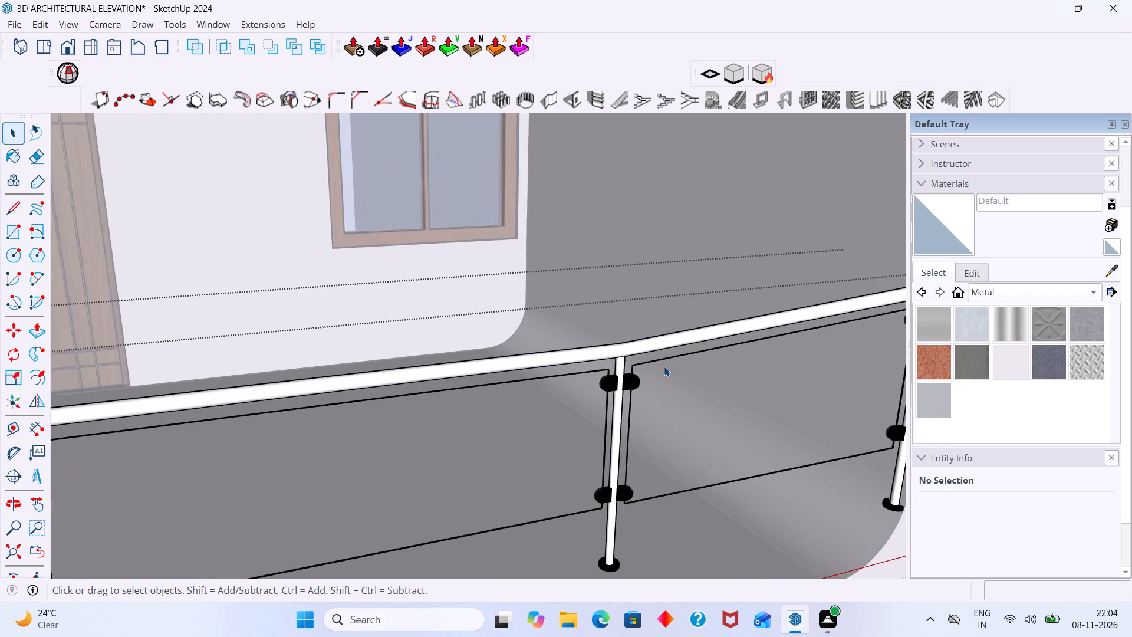
{"action": "scroll", "coordinate": [664, 366], "scroll_direction": "up", "scroll_amount": 2}
{"action": "scroll", "coordinate": [663, 368], "scroll_direction": "down", "scroll_amount": 1}
{"action": "middle_click_drag", "start_coordinate": [663, 368], "coordinate": [765, 397]}
{"action": "scroll", "coordinate": [768, 388], "scroll_direction": "down", "scroll_amount": 7}
{"action": "middle_click_drag", "start_coordinate": [801, 408], "coordinate": [909, 400]}
{"action": "scroll", "coordinate": [795, 329], "scroll_direction": "up", "scroll_amount": 6}
{"action": "middle_click_drag", "start_coordinate": [750, 334], "coordinate": [722, 352]}
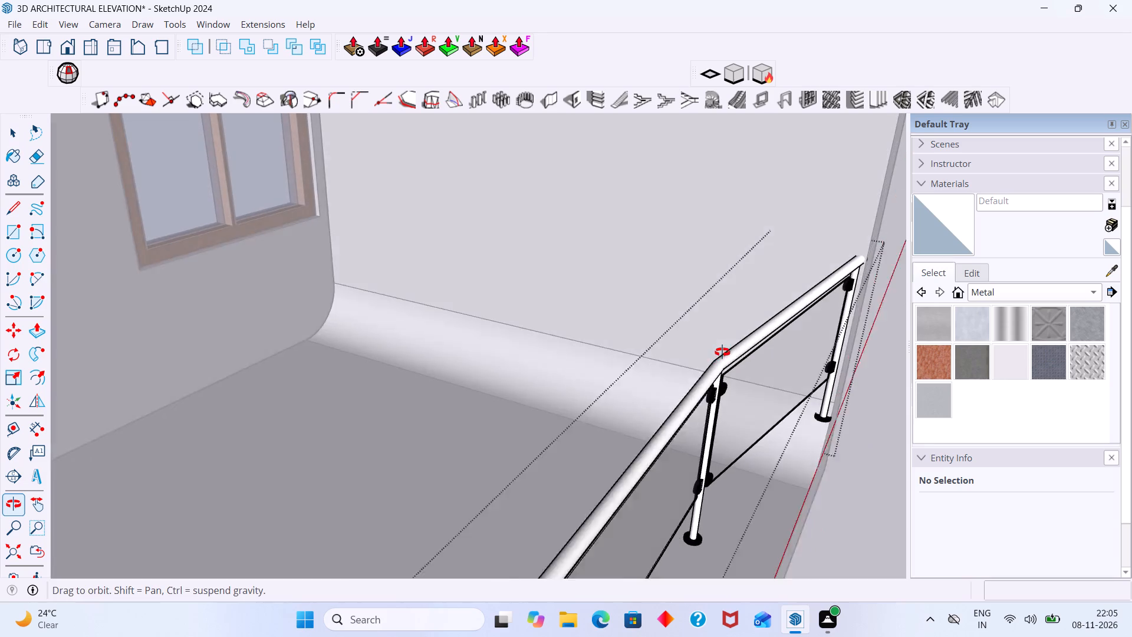
{"action": "middle_click_drag", "start_coordinate": [722, 352], "coordinate": [716, 357]}
{"action": "scroll", "coordinate": [781, 386], "scroll_direction": "up", "scroll_amount": 1}
{"action": "middle_click_drag", "start_coordinate": [778, 389], "coordinate": [675, 385]}
{"action": "scroll", "coordinate": [685, 391], "scroll_direction": "down", "scroll_amount": 6}
{"action": "middle_click_drag", "start_coordinate": [684, 396], "coordinate": [628, 391]}
Undo further back through the railing's edits and creation to remove it from the balcony.
{"action": "key", "text": "ctrl+z"}
{"action": "key", "text": "ctrl+z"}
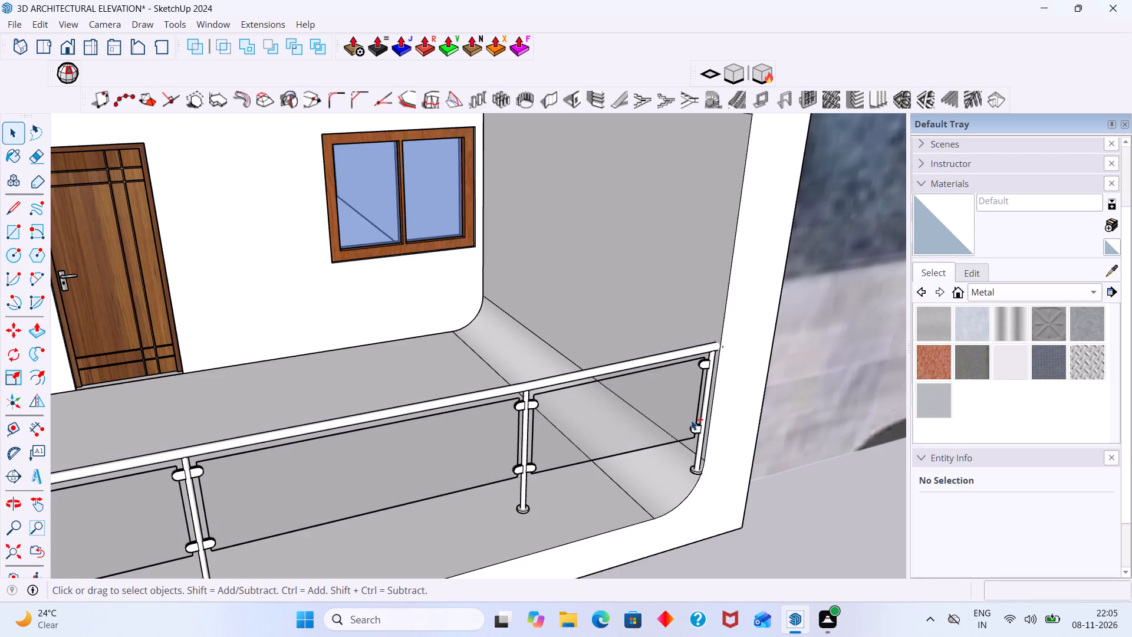
{"action": "key", "text": "ctrl+z"}
{"action": "key", "text": "ctrl+z"}
{"action": "scroll", "coordinate": [685, 413], "scroll_direction": "down", "scroll_amount": 2}
{"action": "key", "text": "ctrl+z"}
{"action": "key", "text": "ctrl+z"}
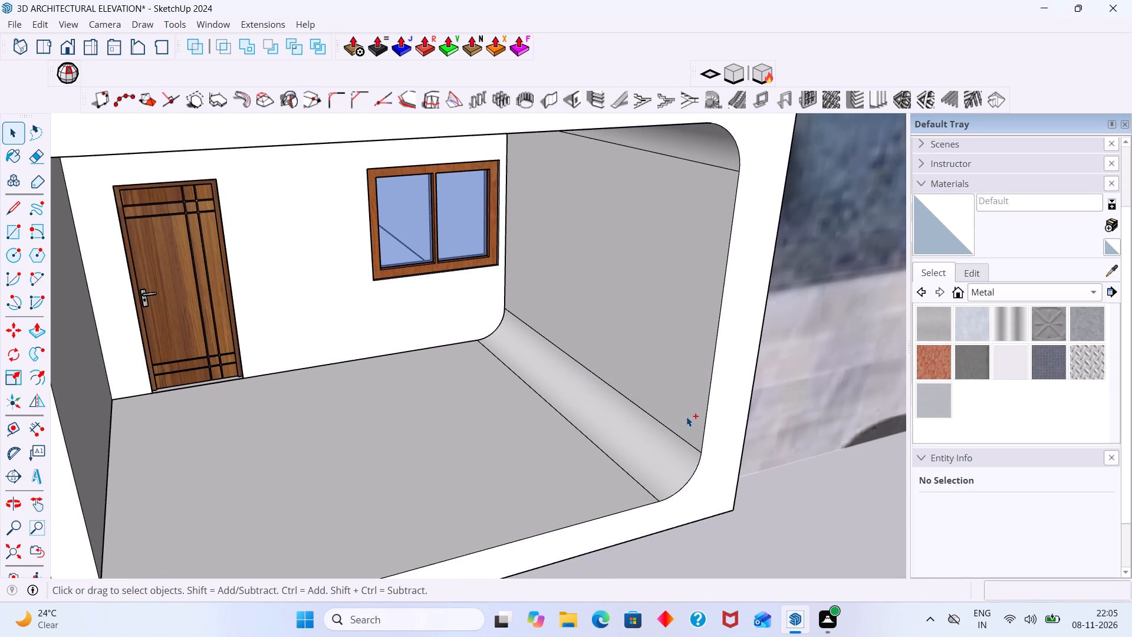
Examine the empty balcony's front edge and the low upright wall at its curved end.
{"action": "scroll", "coordinate": [678, 418], "scroll_direction": "down", "scroll_amount": 5}
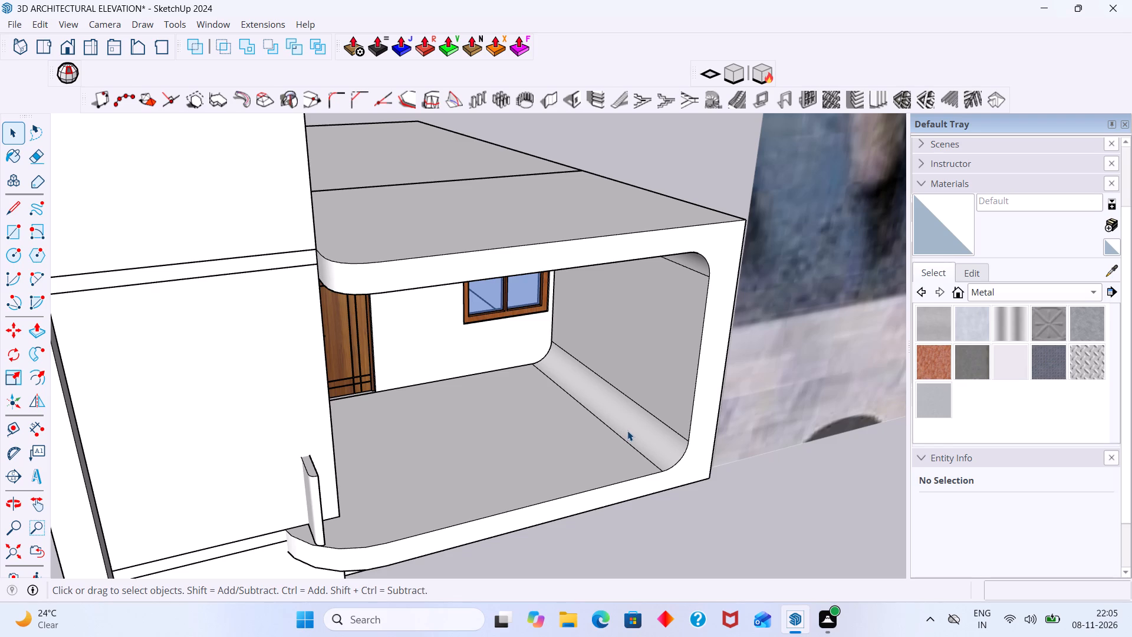
{"action": "scroll", "coordinate": [549, 429], "scroll_direction": "down", "scroll_amount": 5}
{"action": "middle_click_drag", "start_coordinate": [518, 456], "coordinate": [317, 481]}
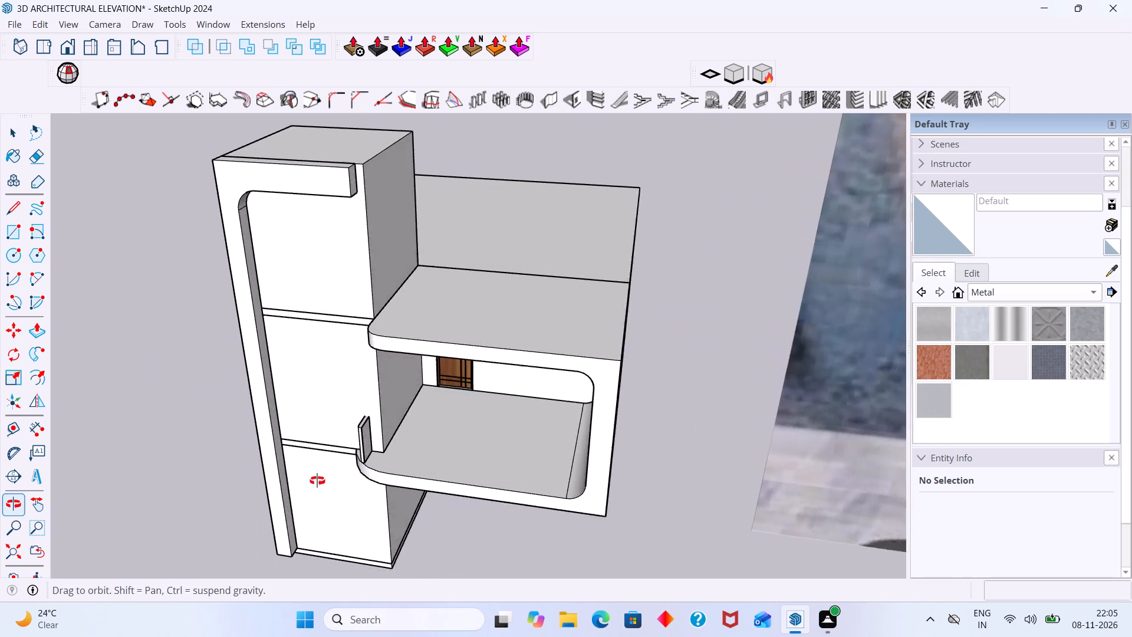
{"action": "middle_click_drag", "start_coordinate": [317, 481], "coordinate": [289, 486]}
{"action": "scroll", "coordinate": [437, 445], "scroll_direction": "up", "scroll_amount": 9}
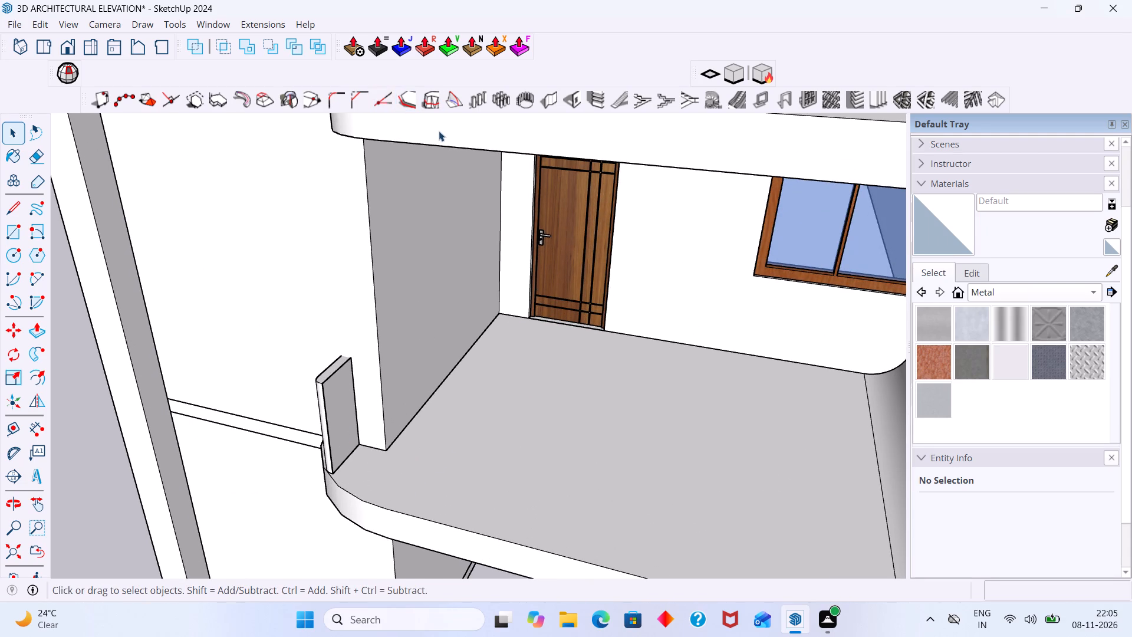
{"action": "scroll", "coordinate": [453, 161], "scroll_direction": "down", "scroll_amount": 5}
{"action": "scroll", "coordinate": [433, 320], "scroll_direction": "up", "scroll_amount": 1}
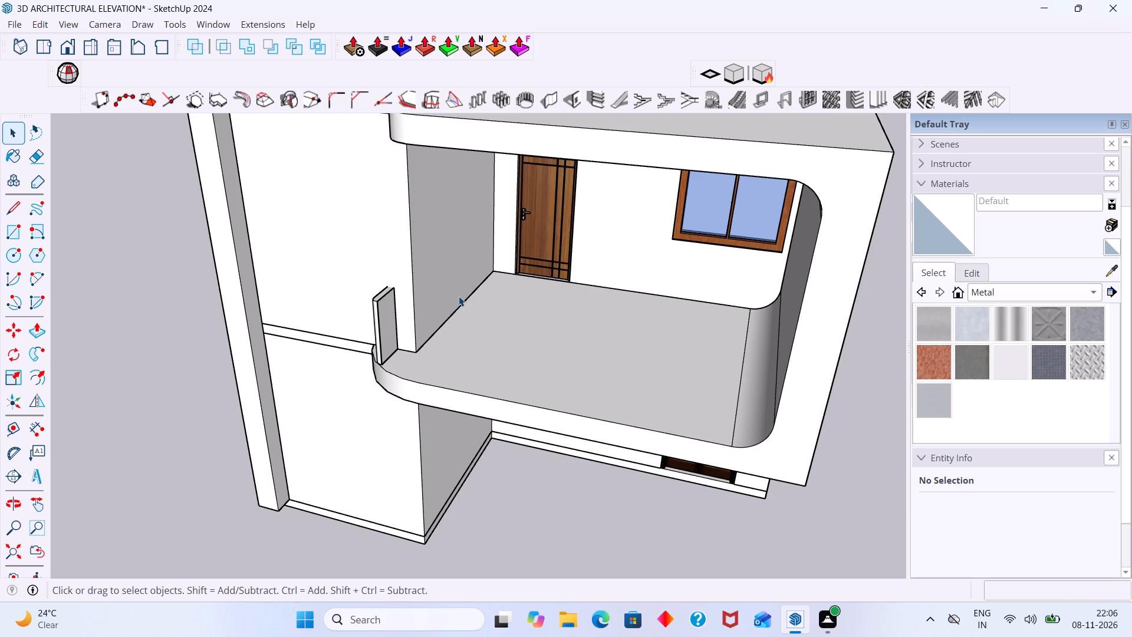
{"action": "scroll", "coordinate": [399, 349], "scroll_direction": "up", "scroll_amount": 6}
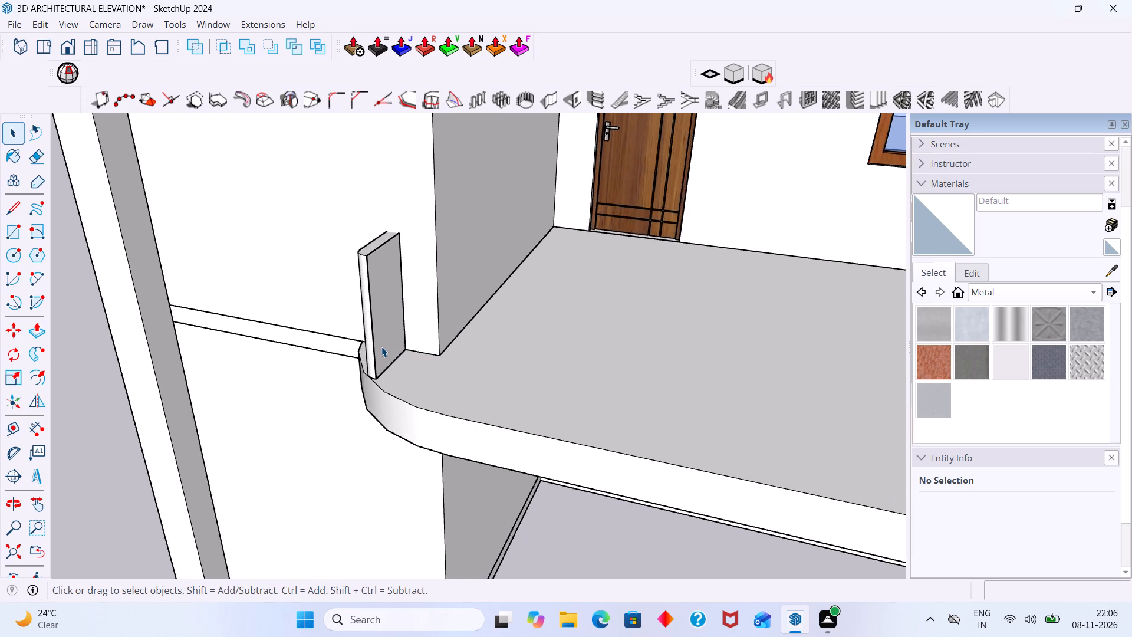
{"action": "scroll", "coordinate": [381, 347], "scroll_direction": "down", "scroll_amount": 6}
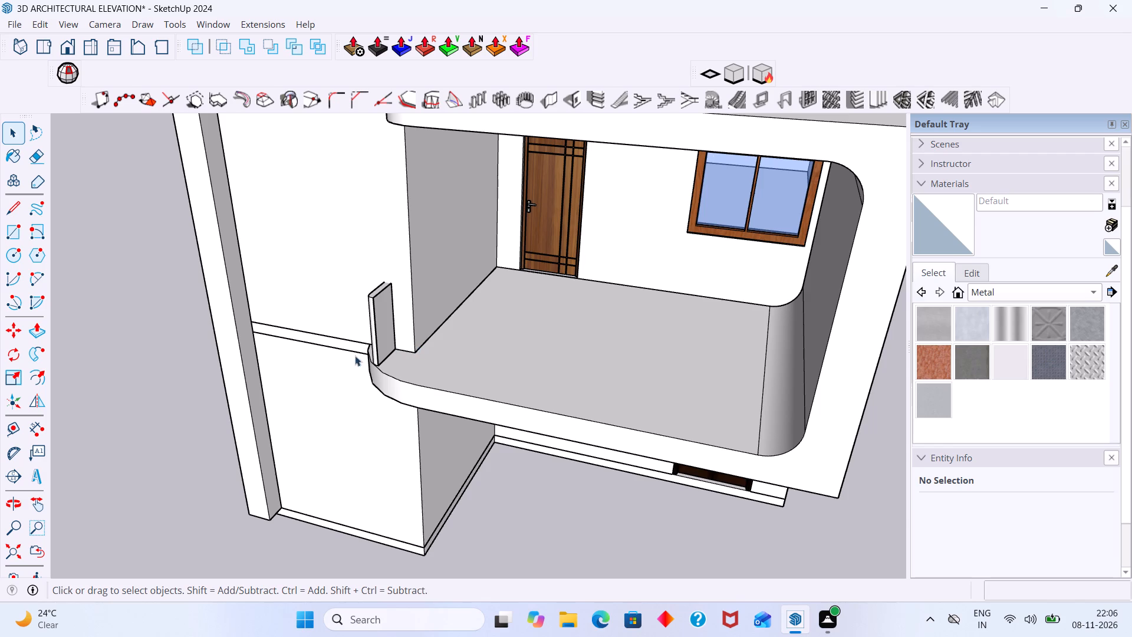
Start a MajRail Type C rail, 36" high with 0" offsets, with its first pole at the low upright wall's front foot.
{"action": "scroll", "coordinate": [419, 347], "scroll_direction": "up", "scroll_amount": 5}
{"action": "left_click", "coordinate": [266, 22]}
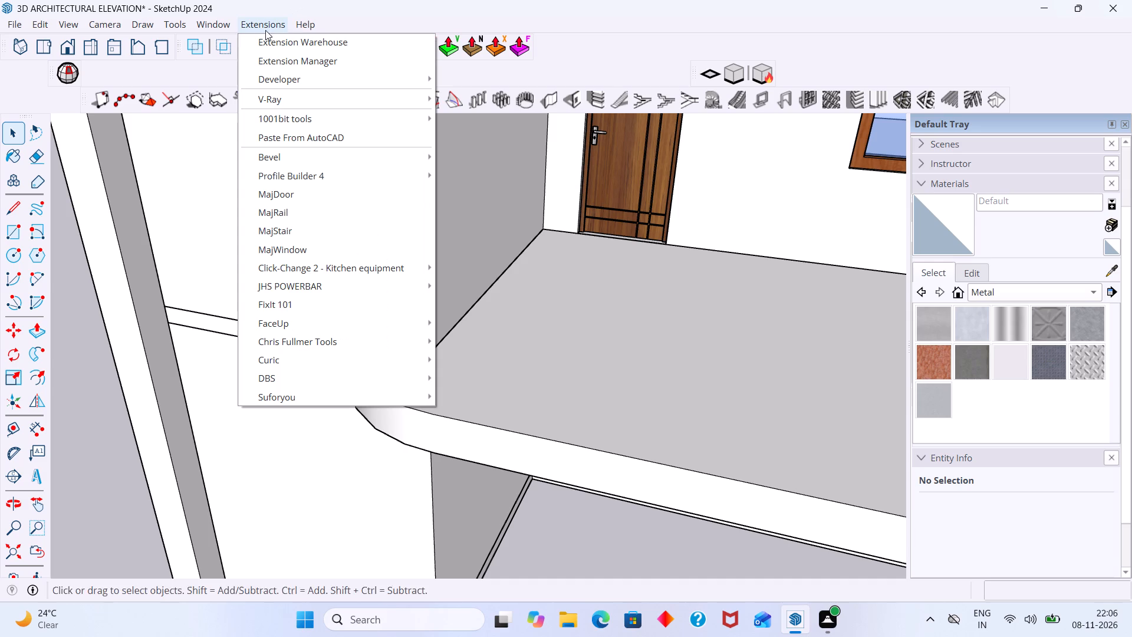
{"action": "left_click", "coordinate": [281, 215]}
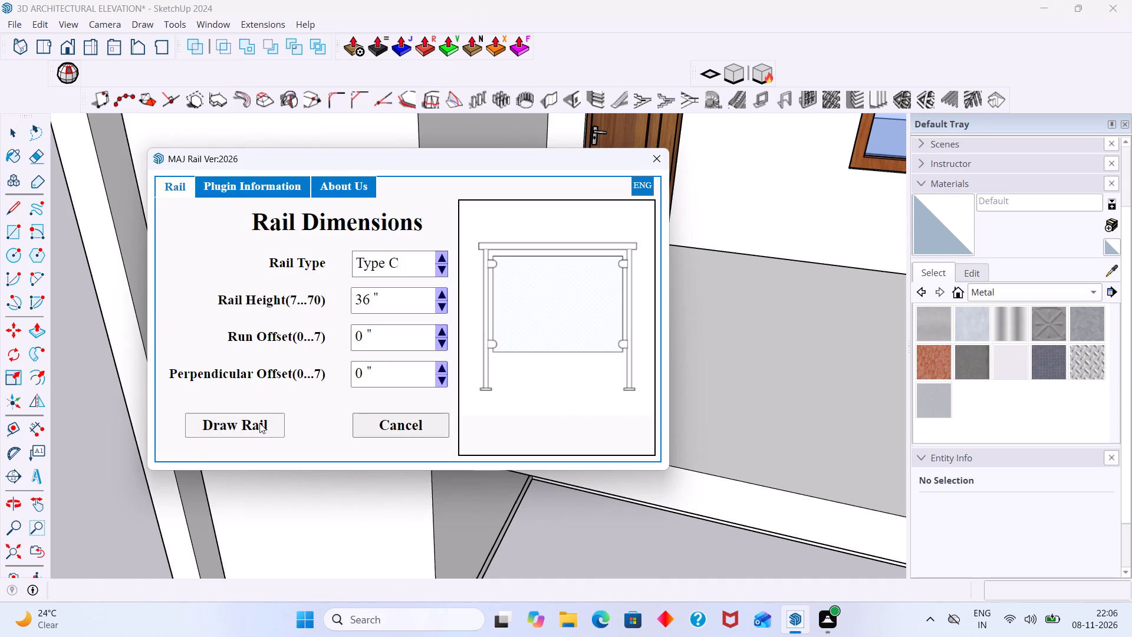
{"action": "left_click", "coordinate": [259, 423]}
{"action": "scroll", "coordinate": [365, 378], "scroll_direction": "up", "scroll_amount": 1}
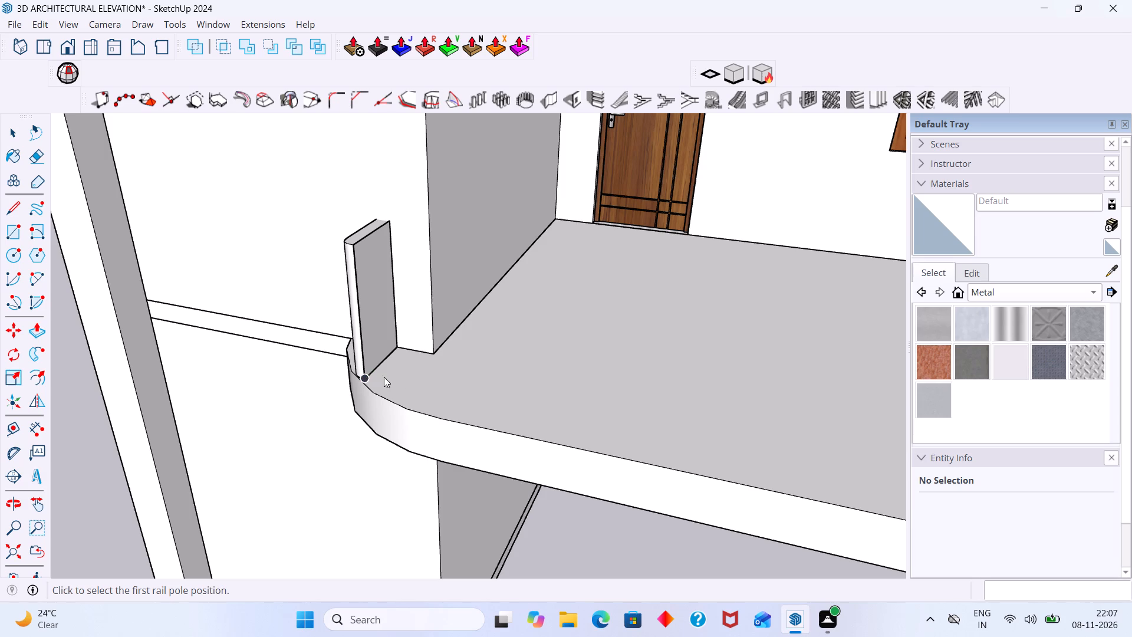
{"action": "scroll", "coordinate": [372, 376], "scroll_direction": "up", "scroll_amount": 2}
{"action": "left_click", "coordinate": [368, 377]}
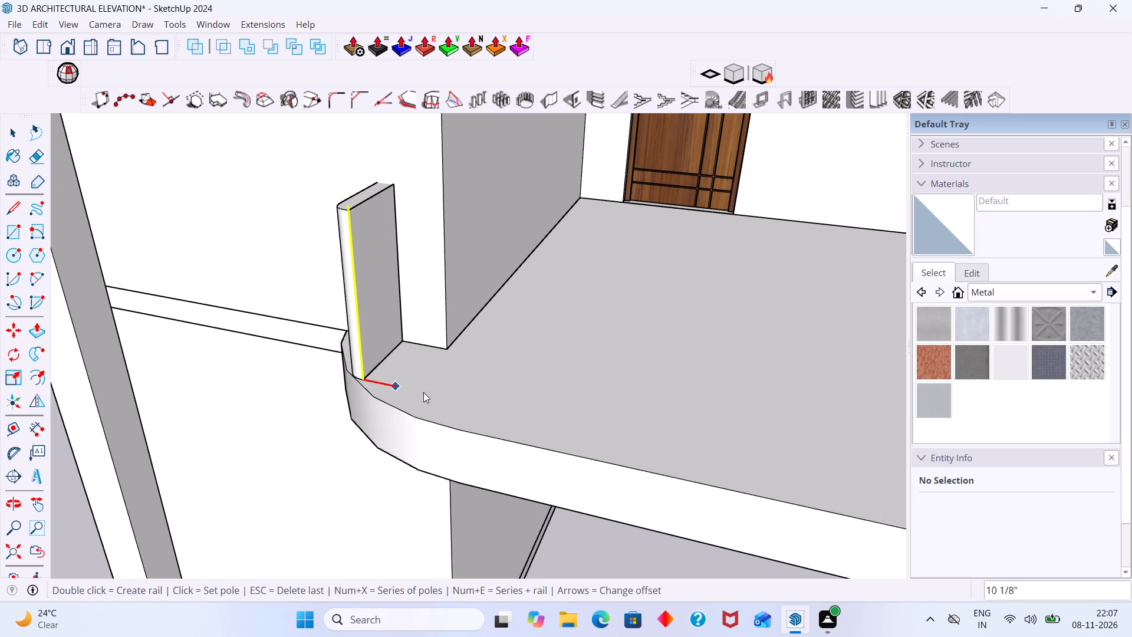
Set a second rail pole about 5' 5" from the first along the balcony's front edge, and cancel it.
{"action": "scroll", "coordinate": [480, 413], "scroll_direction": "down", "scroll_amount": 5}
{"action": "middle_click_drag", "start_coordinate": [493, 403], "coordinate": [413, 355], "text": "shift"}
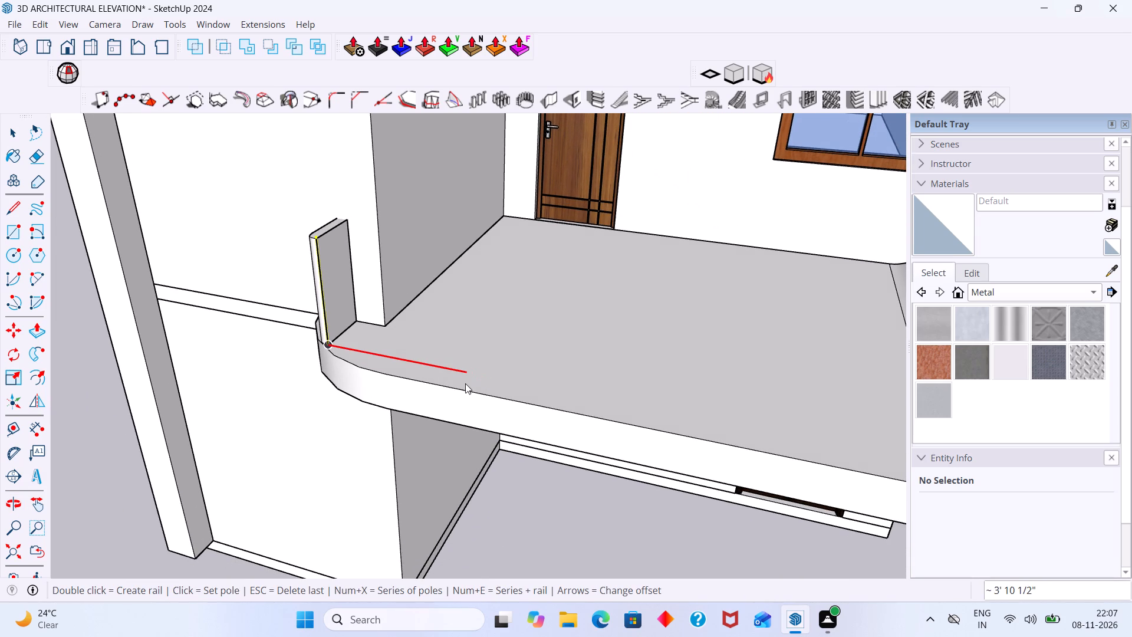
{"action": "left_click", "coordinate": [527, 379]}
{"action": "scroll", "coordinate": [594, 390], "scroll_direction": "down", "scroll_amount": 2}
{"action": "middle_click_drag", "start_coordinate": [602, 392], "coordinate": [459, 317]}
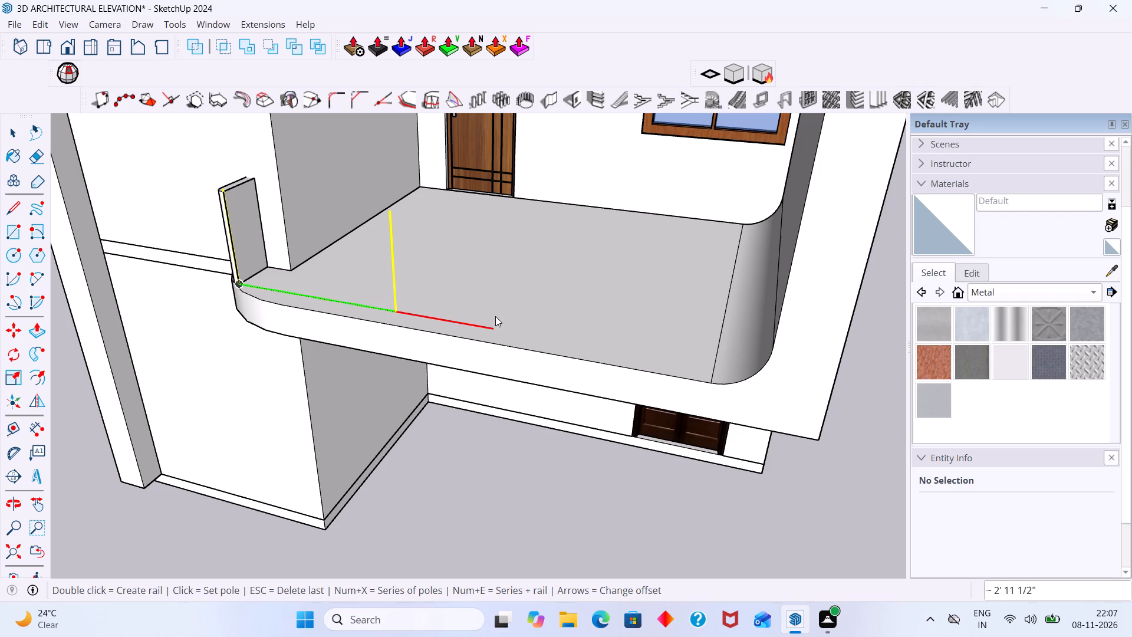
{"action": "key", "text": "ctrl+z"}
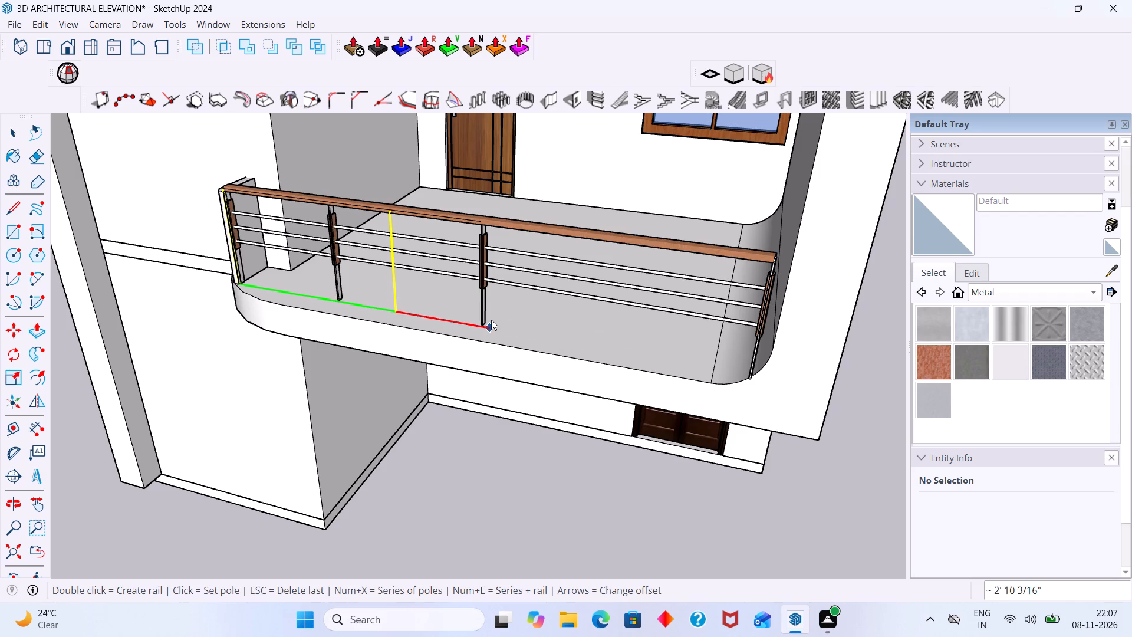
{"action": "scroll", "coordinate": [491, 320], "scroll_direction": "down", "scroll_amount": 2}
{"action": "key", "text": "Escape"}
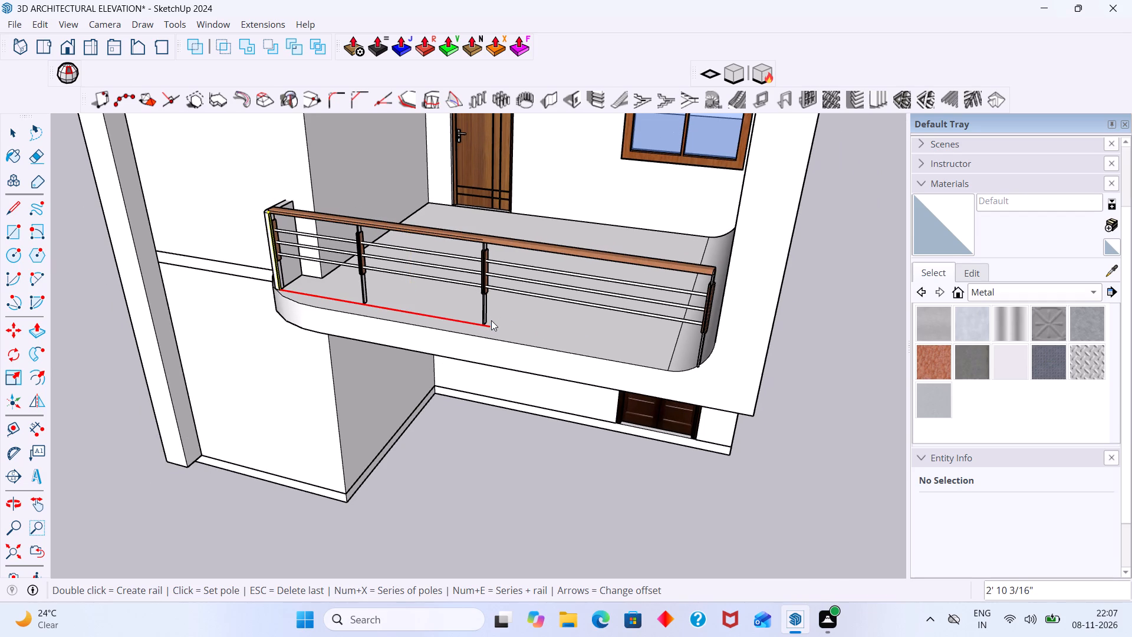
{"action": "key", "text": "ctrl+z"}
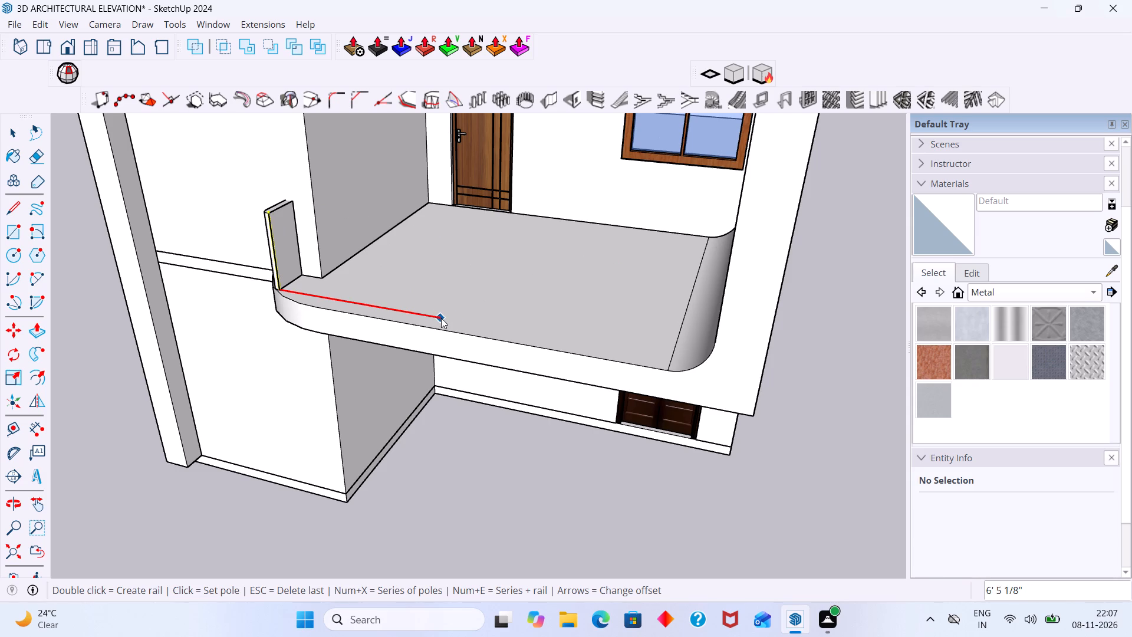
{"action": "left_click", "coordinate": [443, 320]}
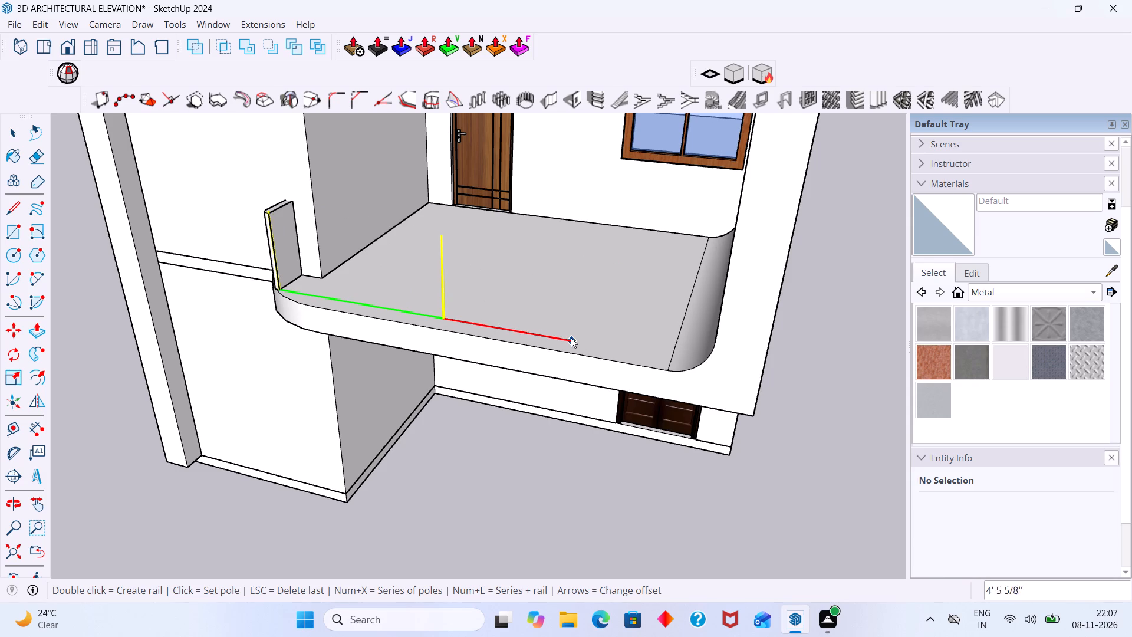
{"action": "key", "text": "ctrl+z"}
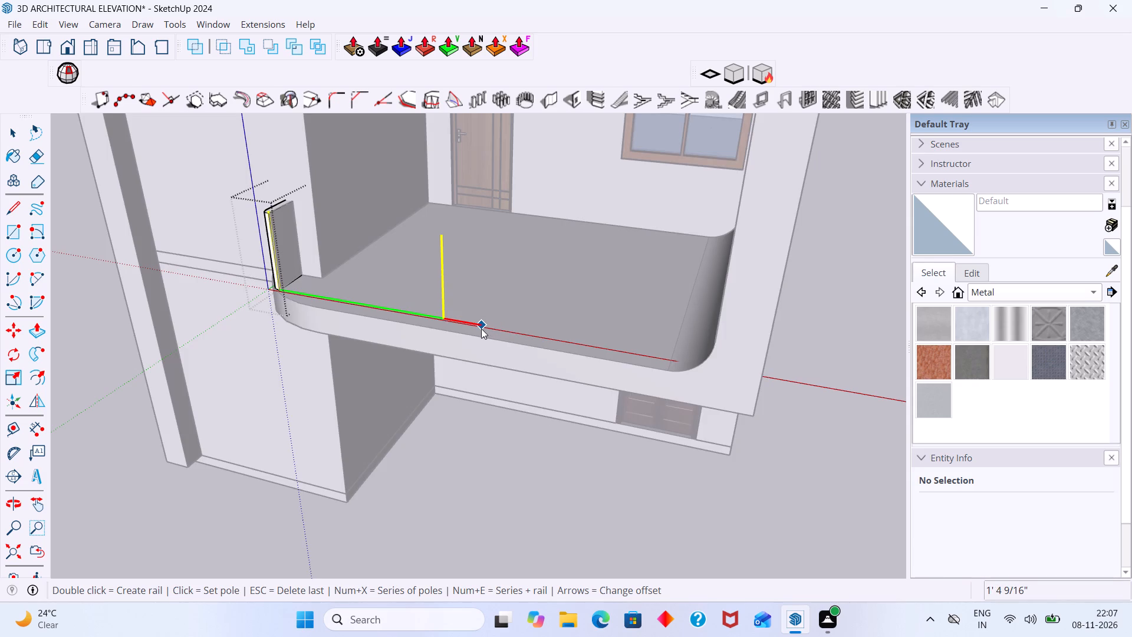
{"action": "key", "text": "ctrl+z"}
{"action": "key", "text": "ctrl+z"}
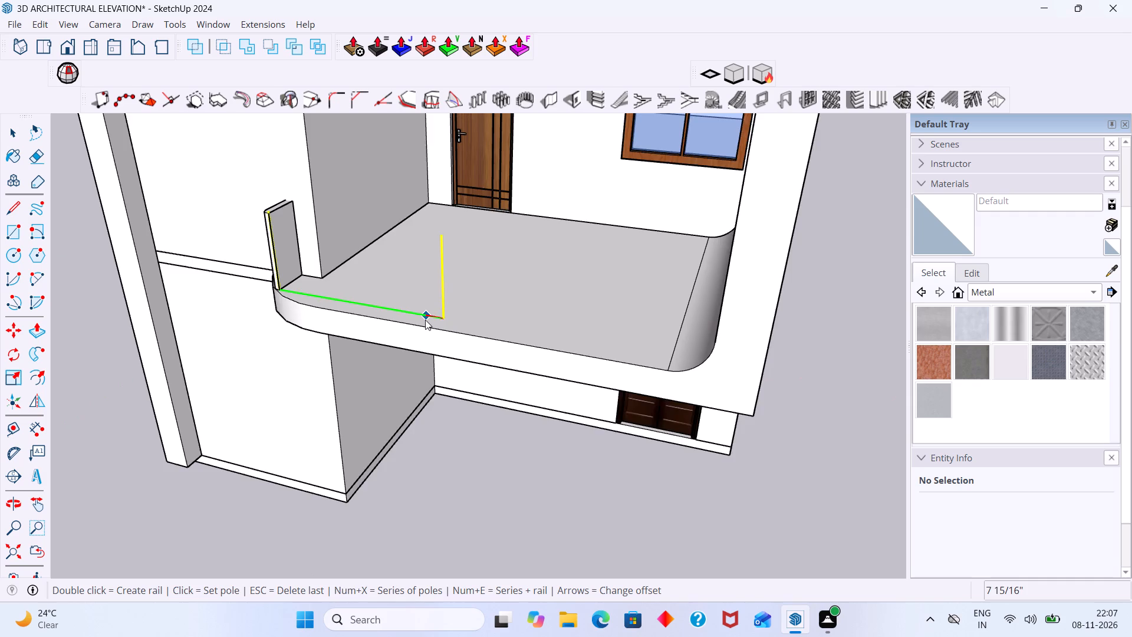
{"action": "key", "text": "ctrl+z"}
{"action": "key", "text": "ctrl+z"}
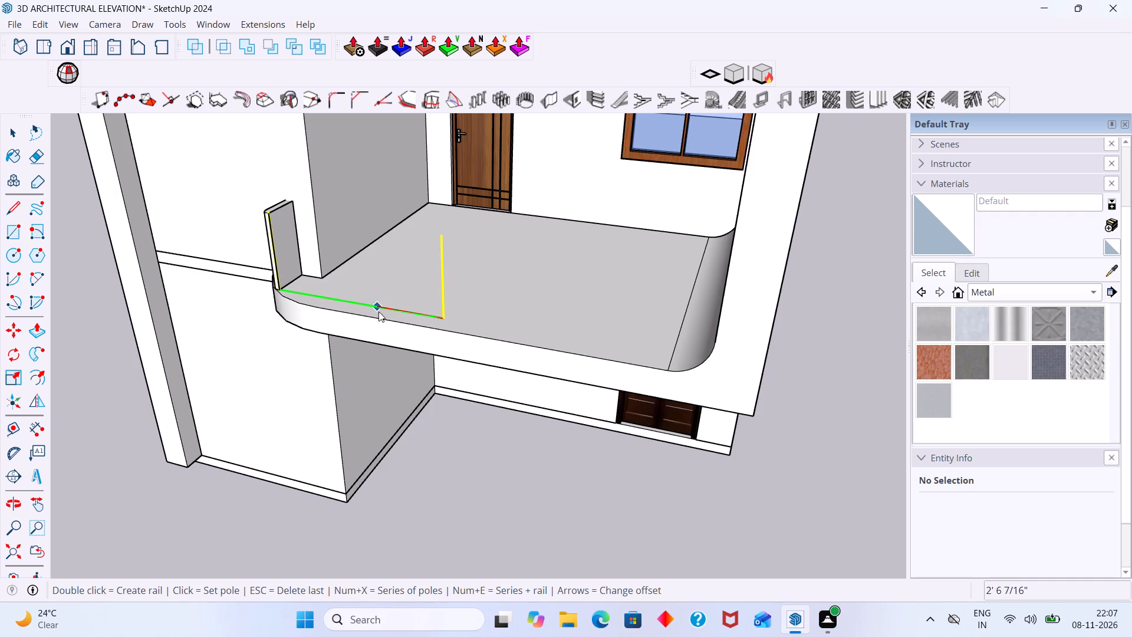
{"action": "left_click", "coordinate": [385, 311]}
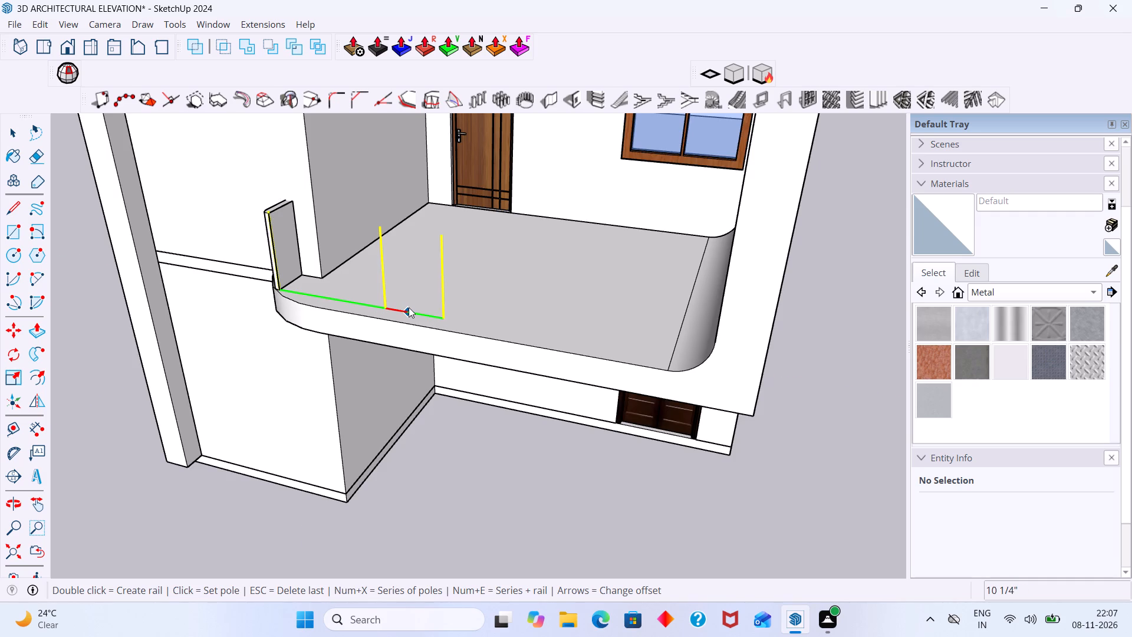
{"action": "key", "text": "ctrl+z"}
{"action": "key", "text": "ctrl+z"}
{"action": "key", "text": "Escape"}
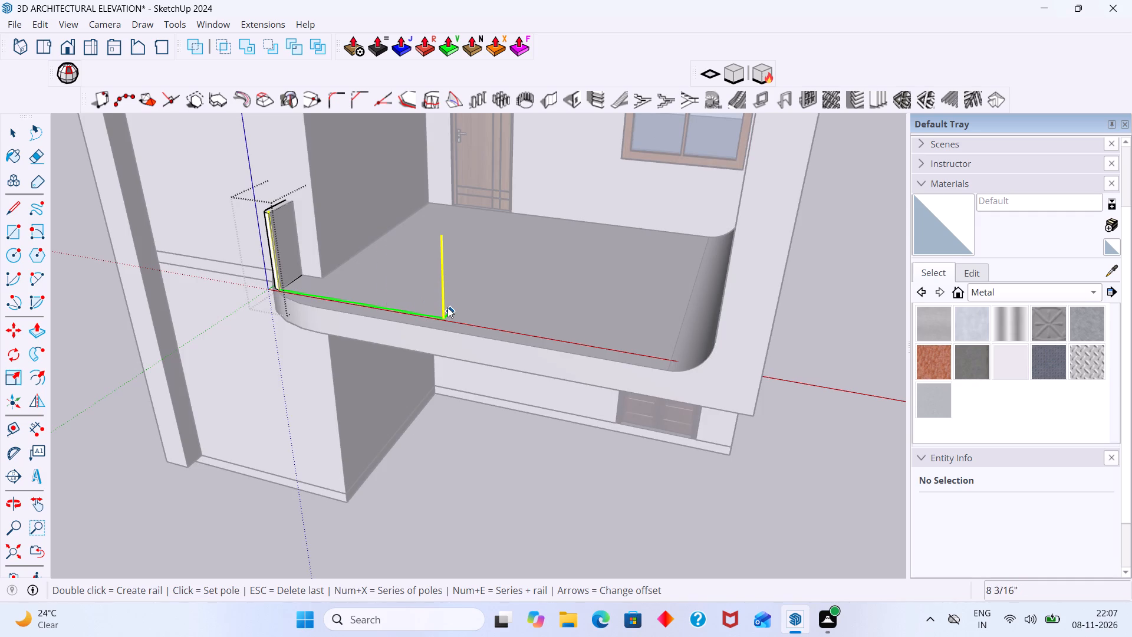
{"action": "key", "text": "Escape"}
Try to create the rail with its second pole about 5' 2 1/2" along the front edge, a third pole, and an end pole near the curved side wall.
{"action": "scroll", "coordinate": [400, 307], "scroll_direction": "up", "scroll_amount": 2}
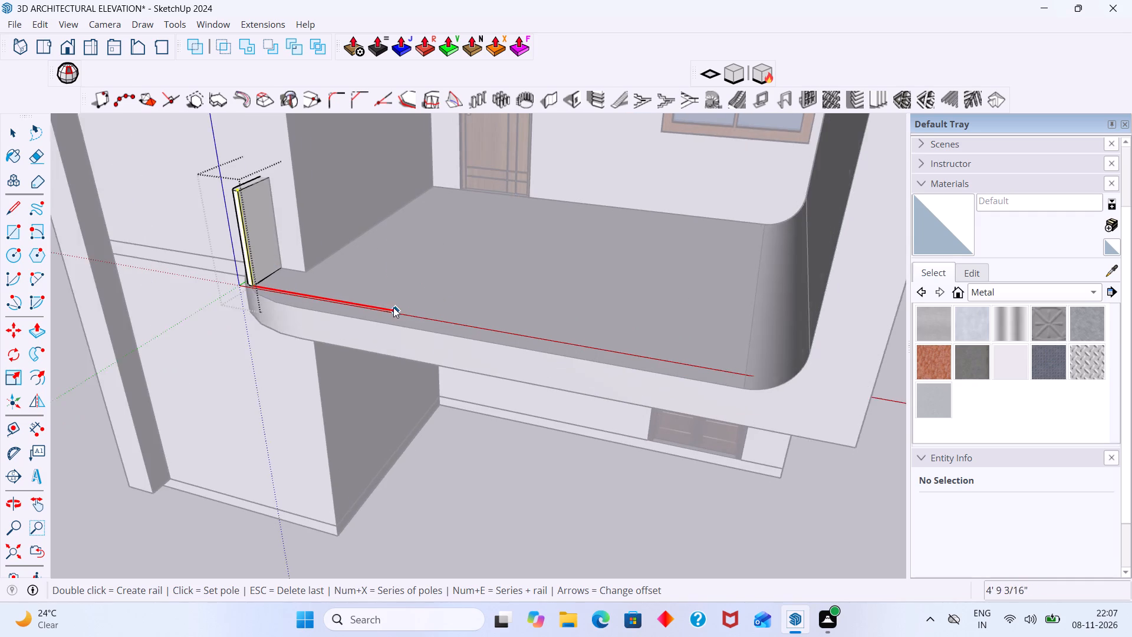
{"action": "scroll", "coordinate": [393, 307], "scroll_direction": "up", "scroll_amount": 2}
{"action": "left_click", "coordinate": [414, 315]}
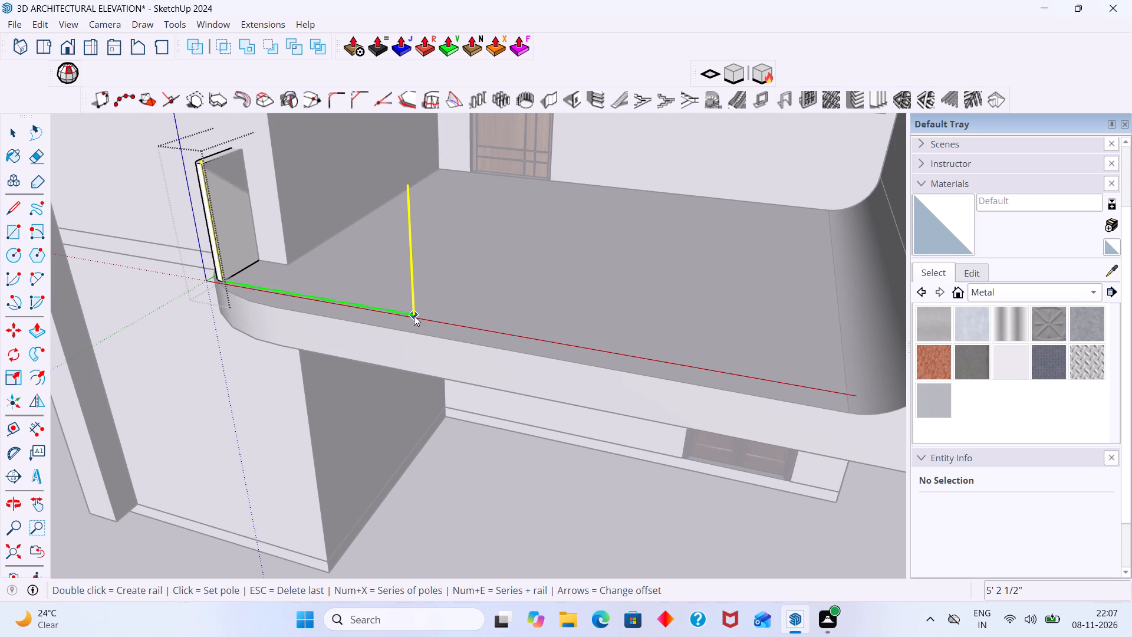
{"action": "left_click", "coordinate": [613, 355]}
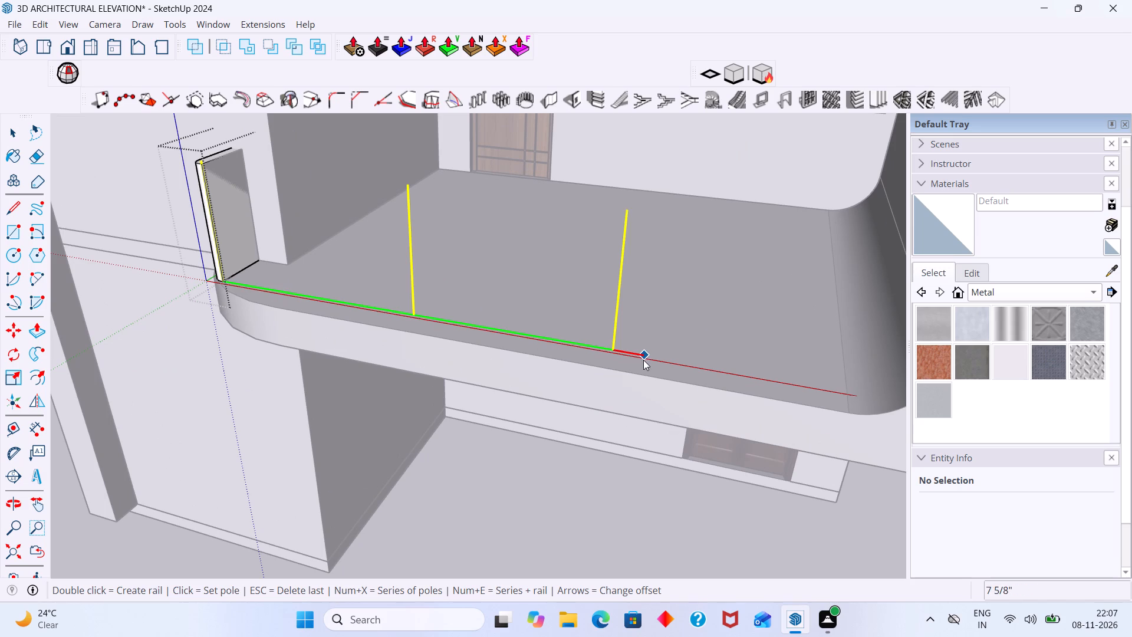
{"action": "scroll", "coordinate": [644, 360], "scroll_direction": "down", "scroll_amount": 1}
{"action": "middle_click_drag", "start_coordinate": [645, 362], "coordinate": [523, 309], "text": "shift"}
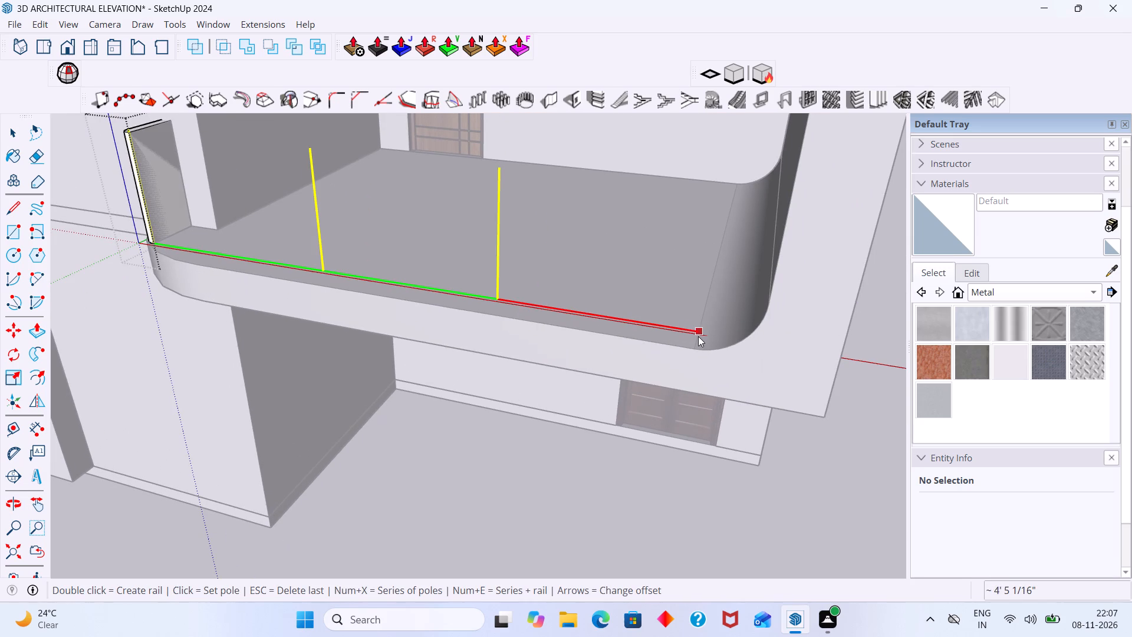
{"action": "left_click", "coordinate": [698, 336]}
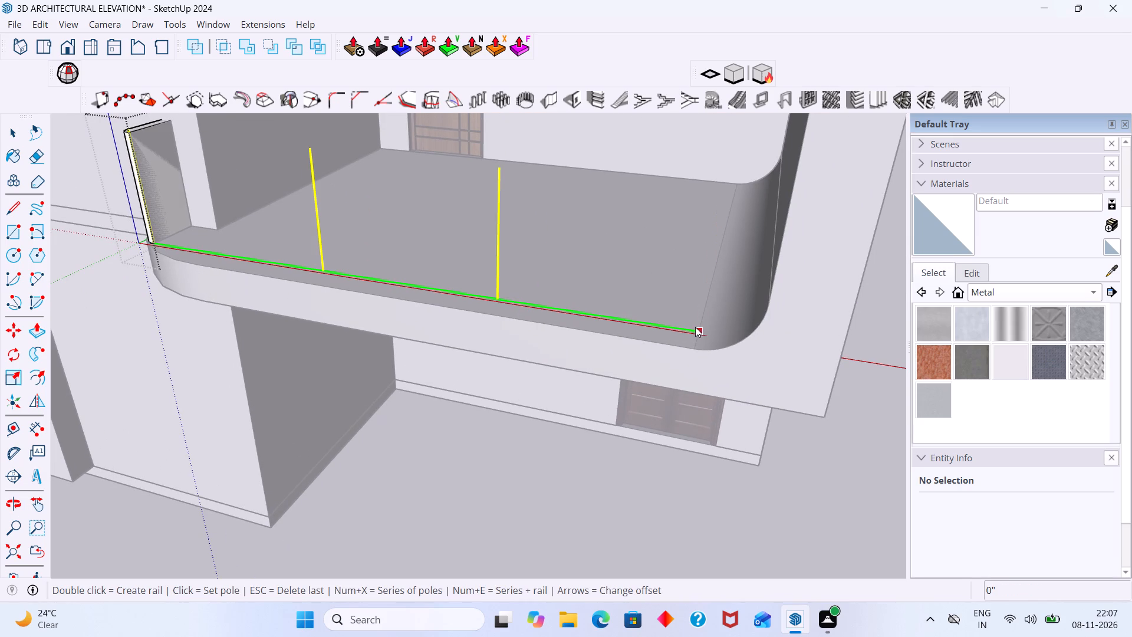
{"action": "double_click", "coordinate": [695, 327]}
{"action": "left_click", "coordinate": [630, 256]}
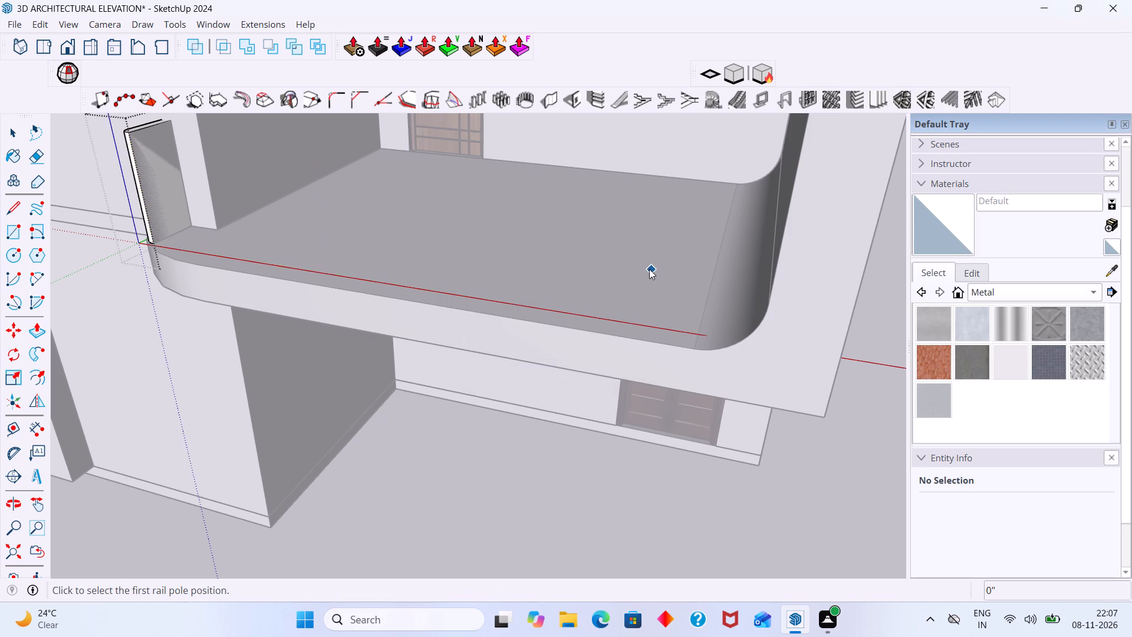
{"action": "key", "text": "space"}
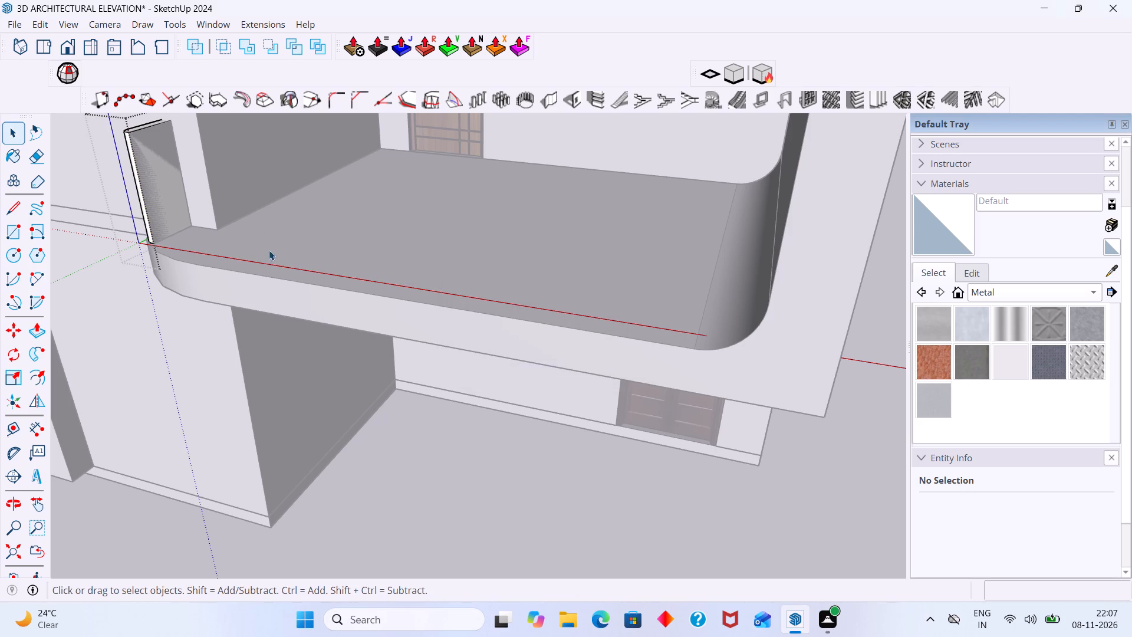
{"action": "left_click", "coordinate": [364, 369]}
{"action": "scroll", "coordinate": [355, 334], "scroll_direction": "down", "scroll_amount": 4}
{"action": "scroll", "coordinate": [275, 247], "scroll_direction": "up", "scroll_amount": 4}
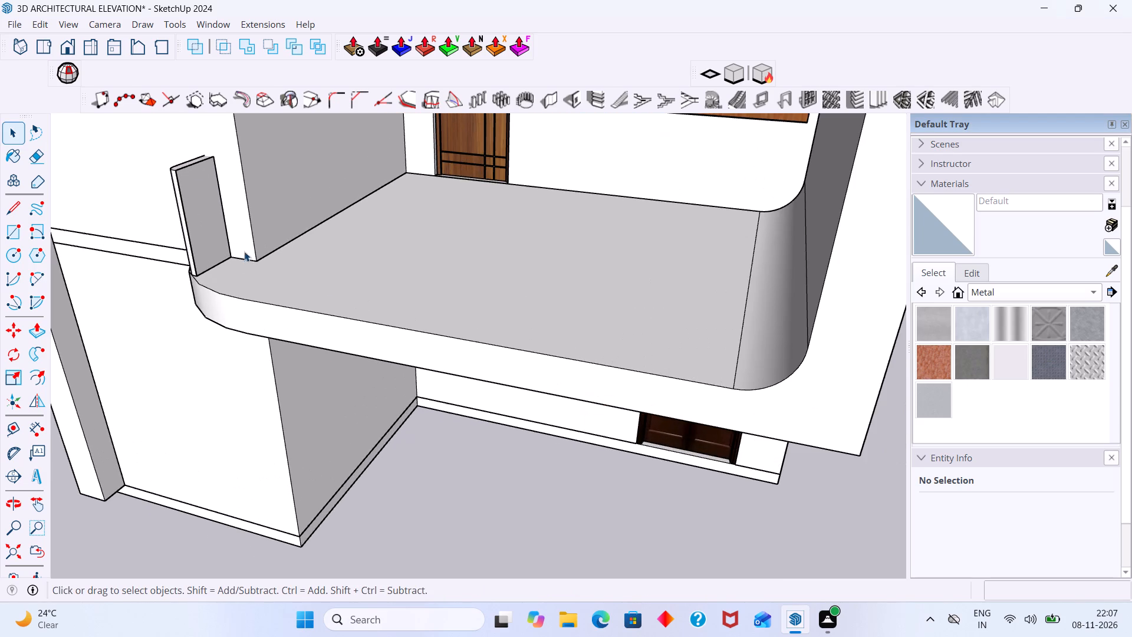
Create a MajRail railing along the balcony front from the low upright wall's front foot to the curved side wall, with two intermediate poles about 4' apart.
{"action": "left_click", "coordinate": [250, 26]}
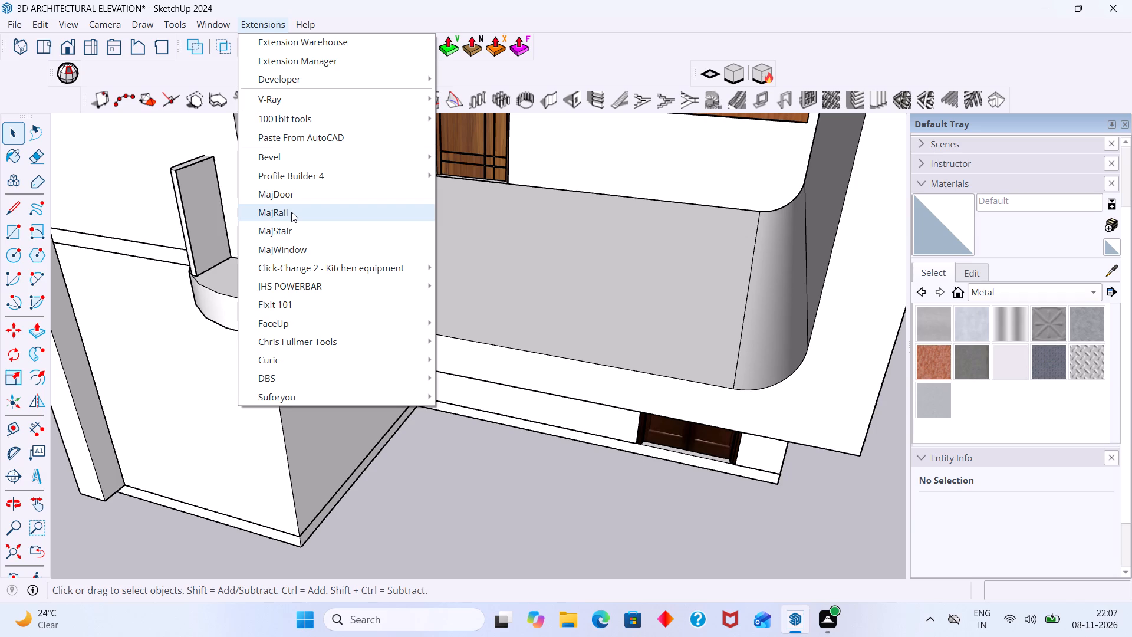
{"action": "left_click", "coordinate": [291, 212]}
{"action": "left_click", "coordinate": [258, 423]}
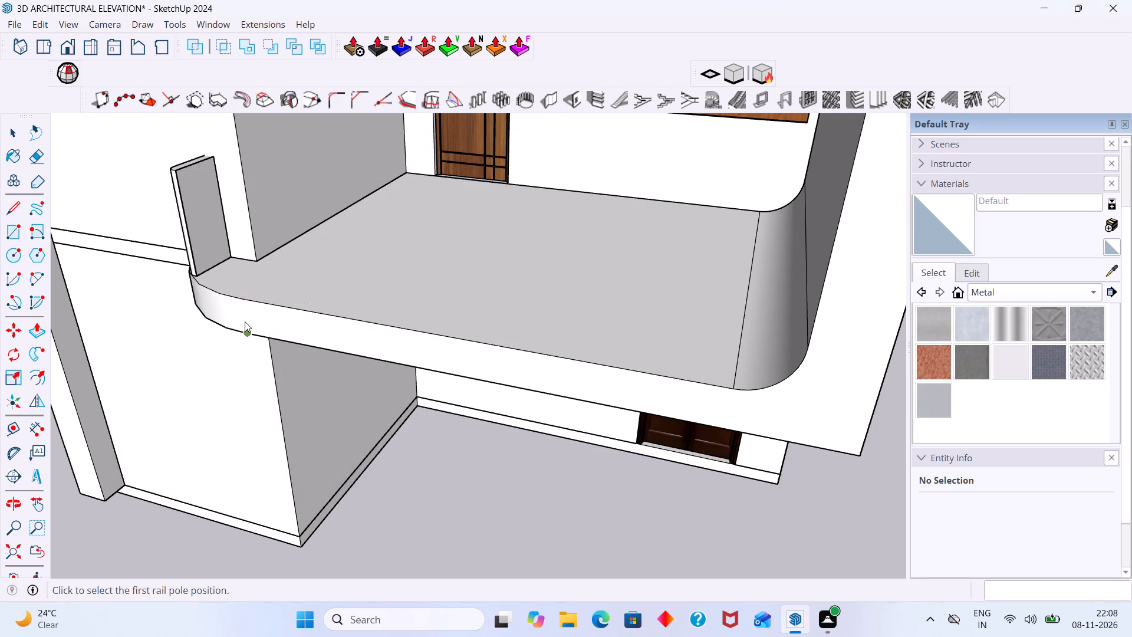
{"action": "left_click", "coordinate": [193, 277]}
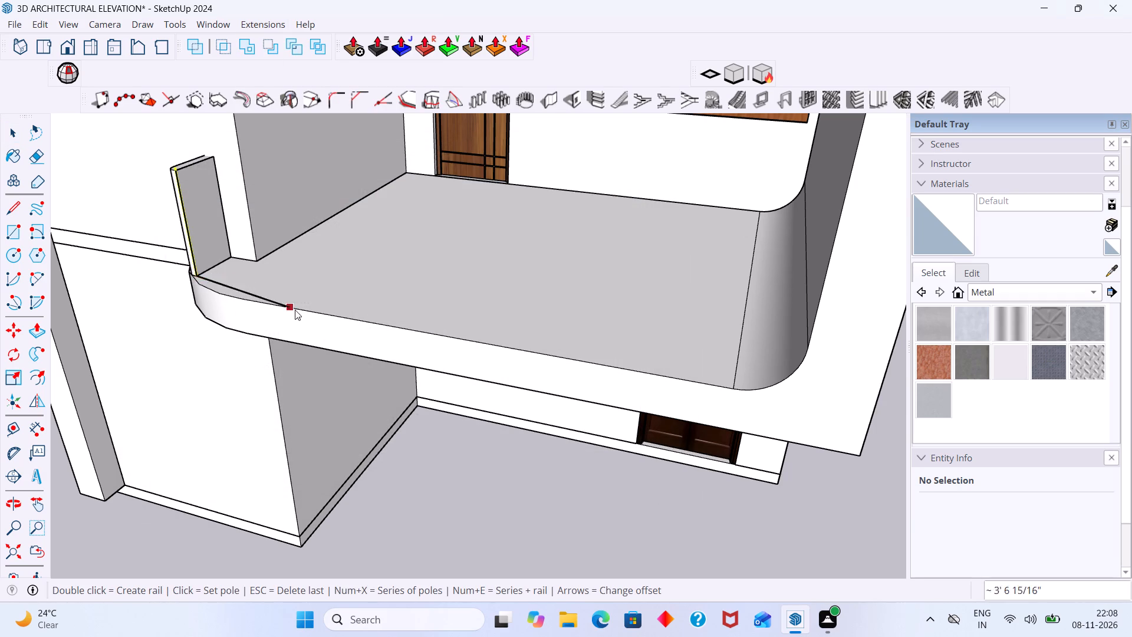
{"action": "left_click", "coordinate": [374, 308]}
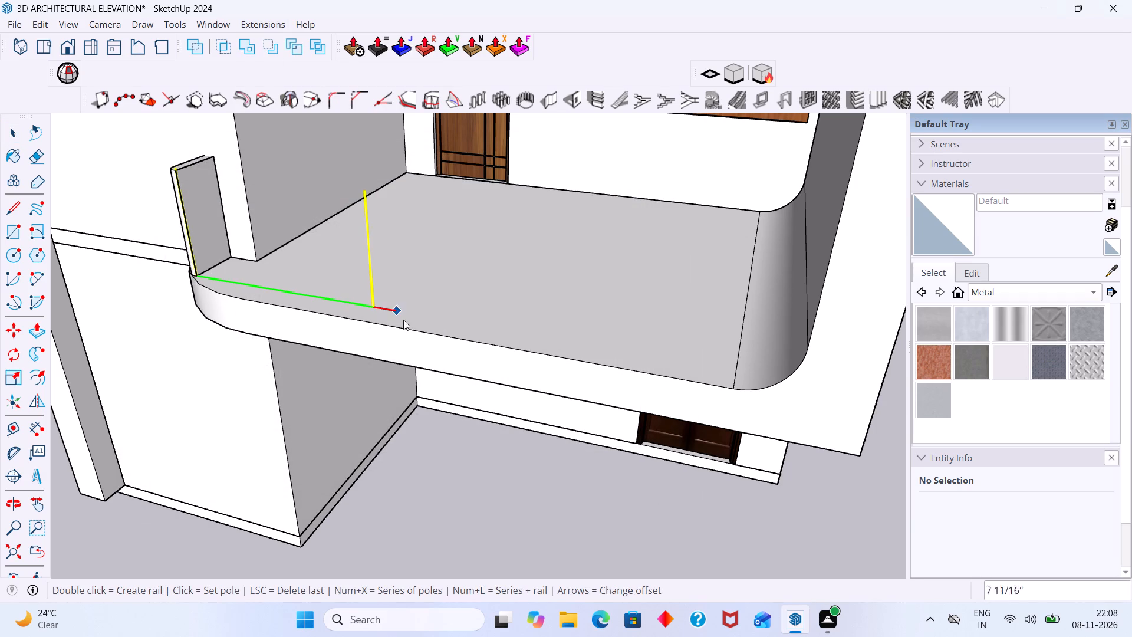
{"action": "left_click", "coordinate": [526, 339]}
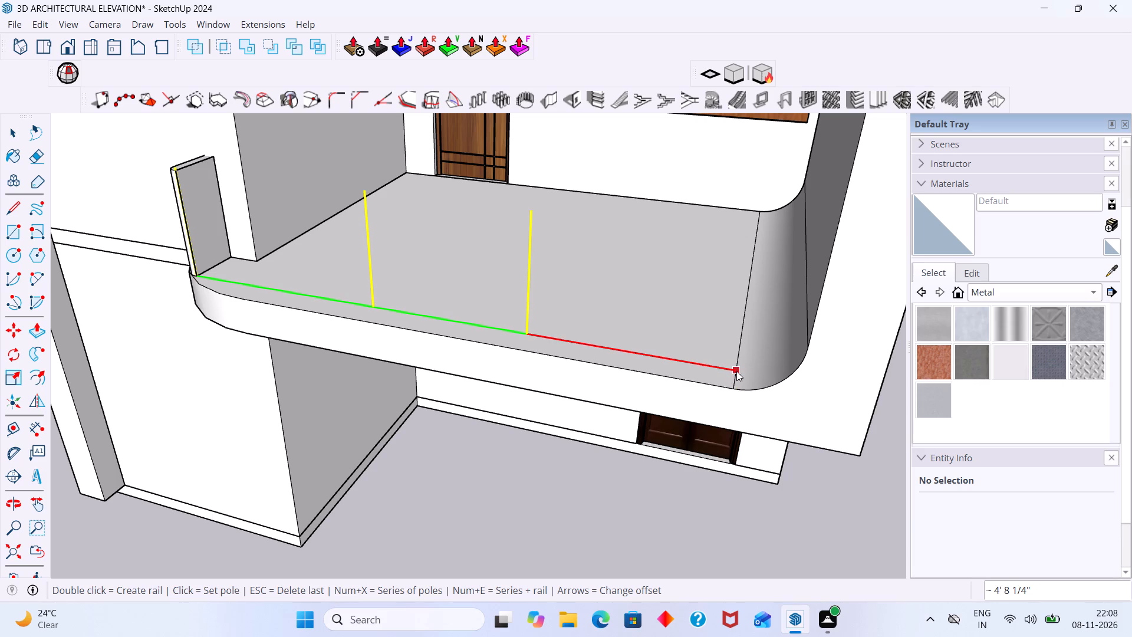
{"action": "left_click", "coordinate": [736, 371]}
{"action": "triple_click", "coordinate": [736, 371]}
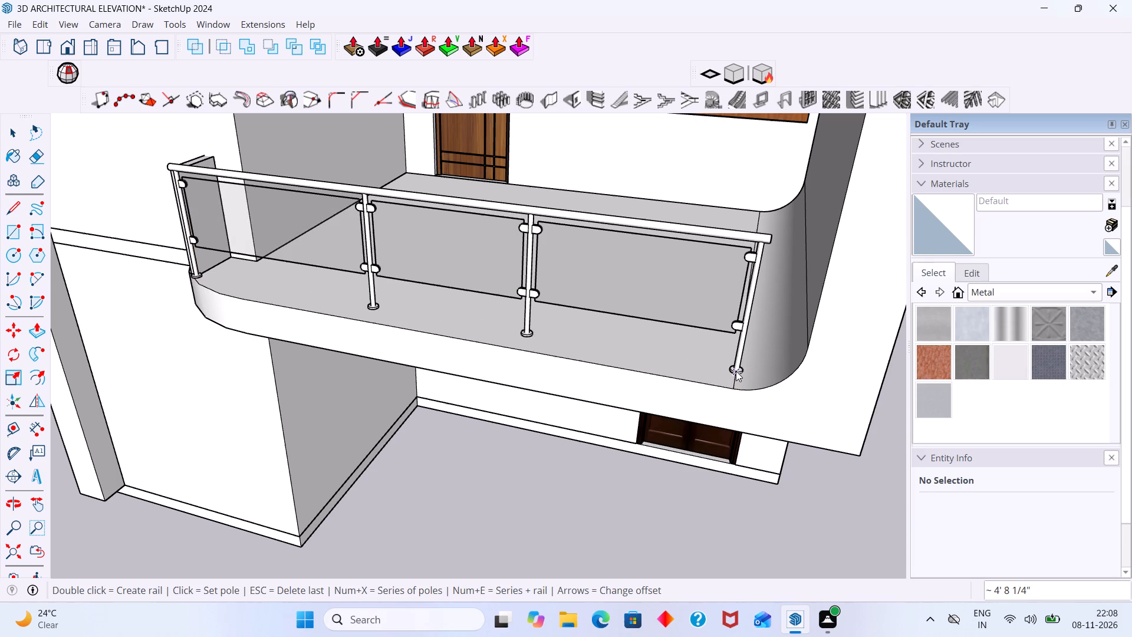
{"action": "key", "text": "space"}
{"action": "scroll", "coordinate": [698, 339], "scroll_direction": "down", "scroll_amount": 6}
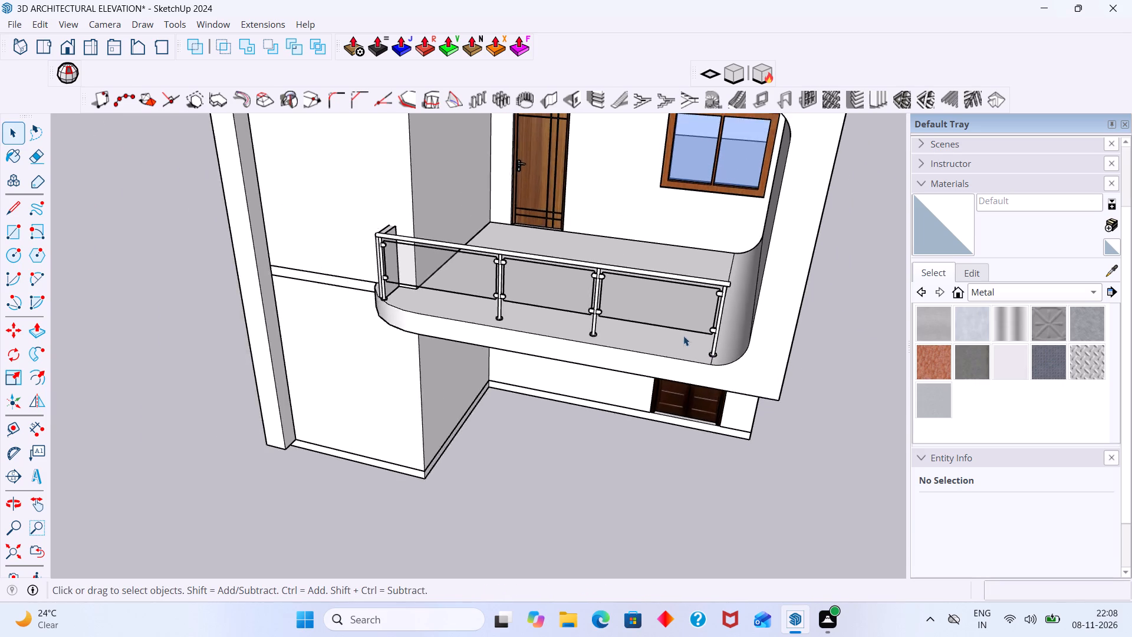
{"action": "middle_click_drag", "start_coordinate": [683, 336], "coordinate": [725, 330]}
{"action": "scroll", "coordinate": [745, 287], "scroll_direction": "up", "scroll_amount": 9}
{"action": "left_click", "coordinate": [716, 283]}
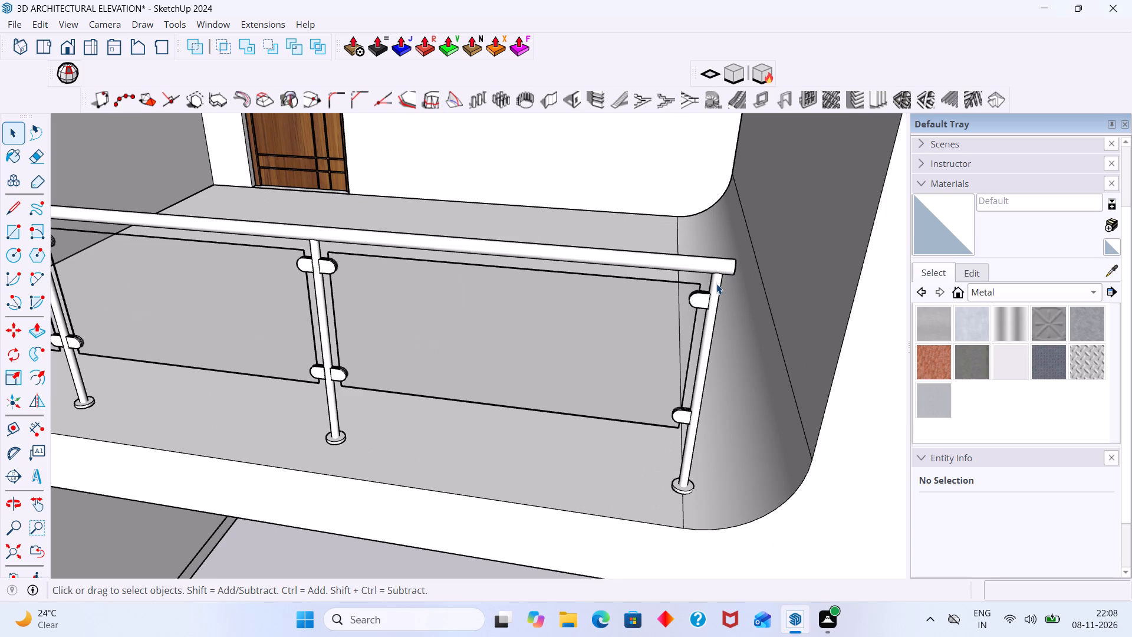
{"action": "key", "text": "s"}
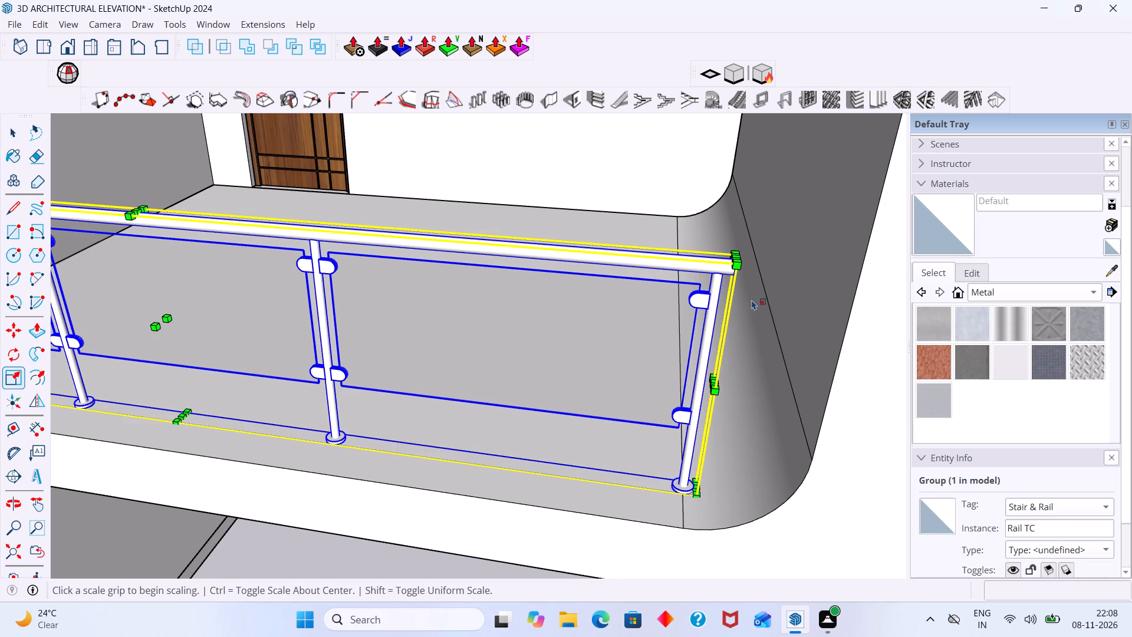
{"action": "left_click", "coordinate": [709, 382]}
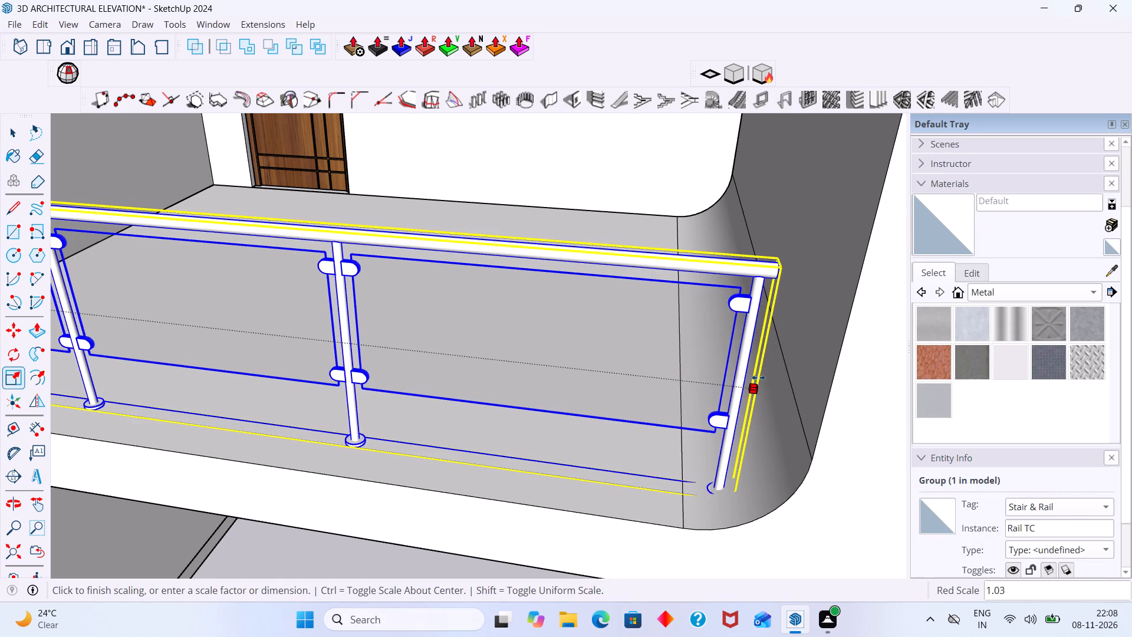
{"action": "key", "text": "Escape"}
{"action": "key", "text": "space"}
Open the new railing group for editing and select the handrail together with all its connected posts and glass panels.
{"action": "middle_click_drag", "start_coordinate": [719, 258], "coordinate": [633, 257]}
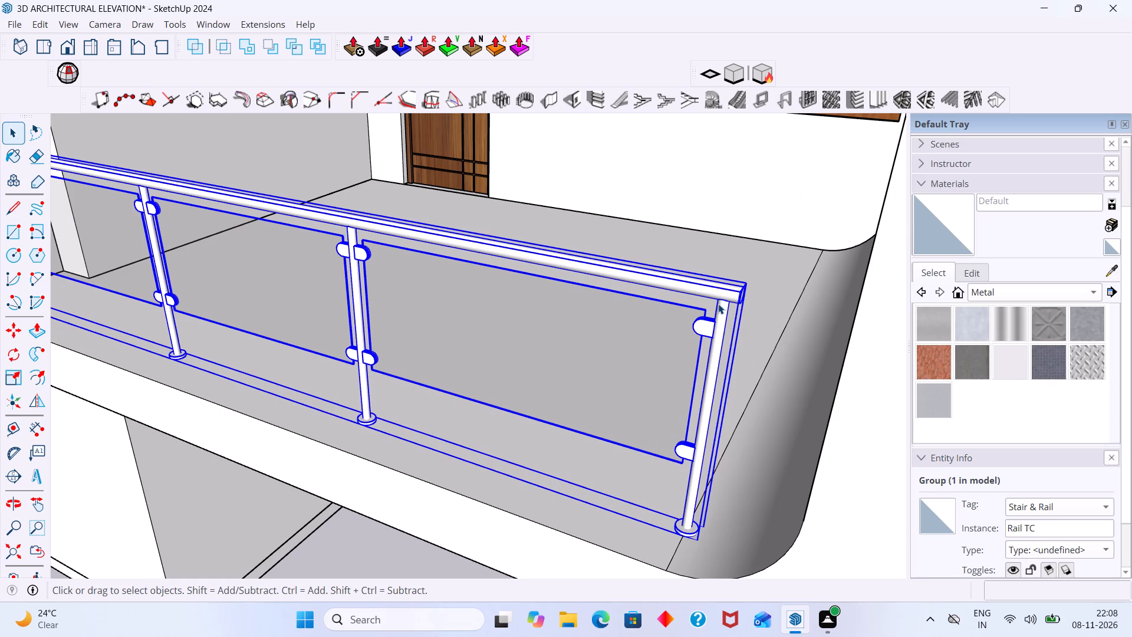
{"action": "double_click", "coordinate": [733, 293]}
{"action": "left_click", "coordinate": [734, 293]}
{"action": "triple_click", "coordinate": [738, 293]}
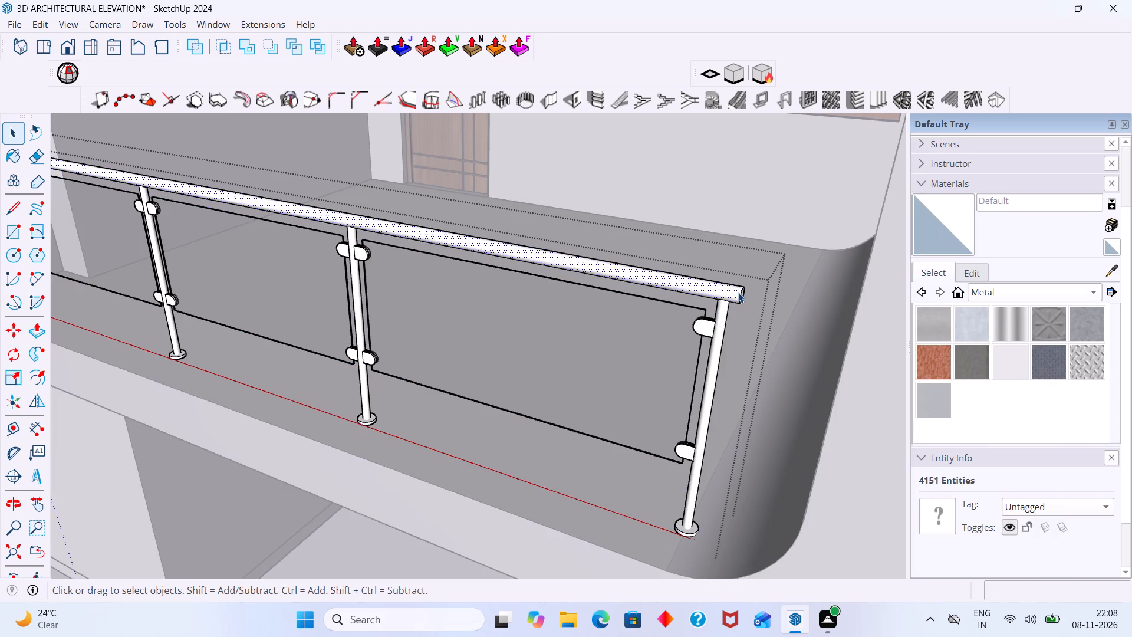
{"action": "left_click", "coordinate": [740, 293]}
{"action": "left_click", "coordinate": [740, 293]}
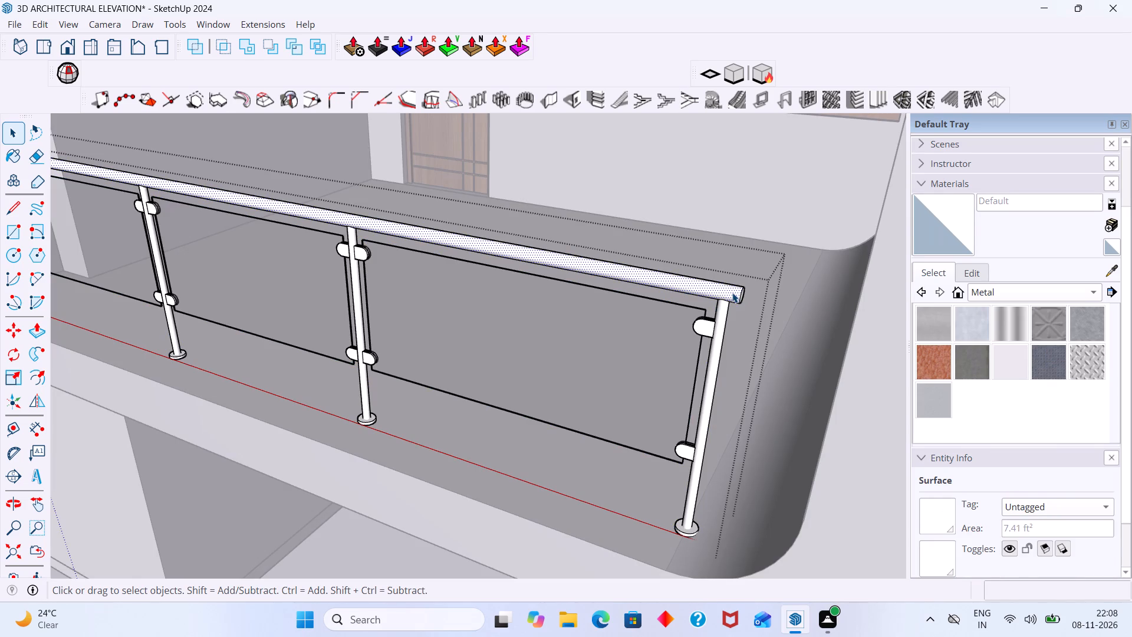
{"action": "double_click", "coordinate": [732, 293]}
{"action": "double_click", "coordinate": [732, 293]}
{"action": "scroll", "coordinate": [738, 293], "scroll_direction": "up", "scroll_amount": 1}
{"action": "left_click", "coordinate": [736, 293]}
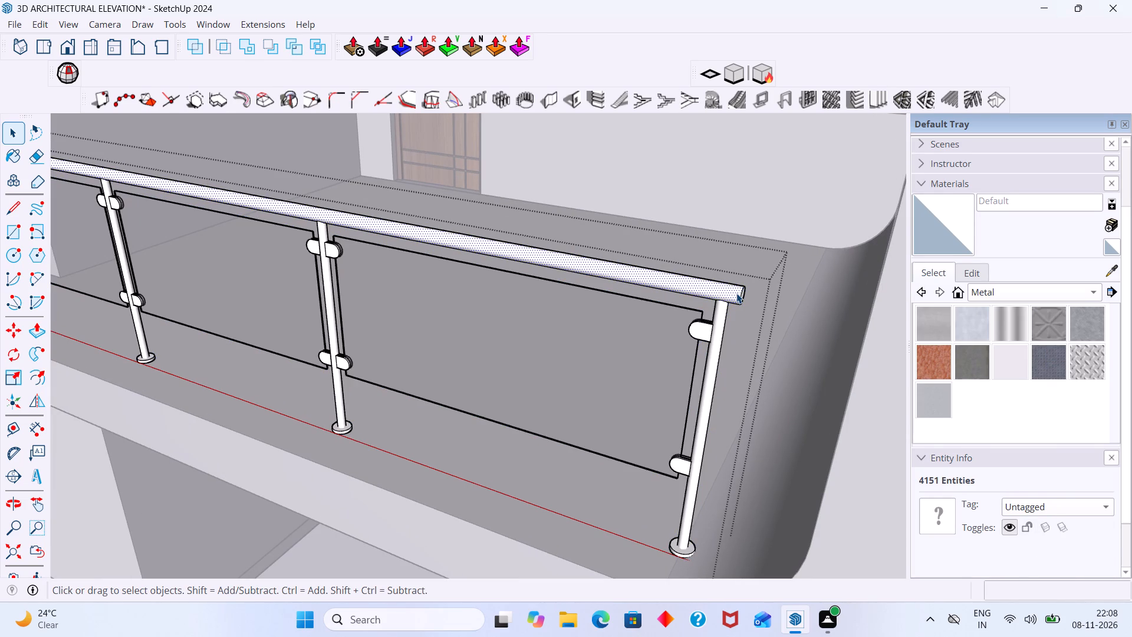
{"action": "left_click", "coordinate": [736, 293]}
{"action": "double_click", "coordinate": [736, 293]}
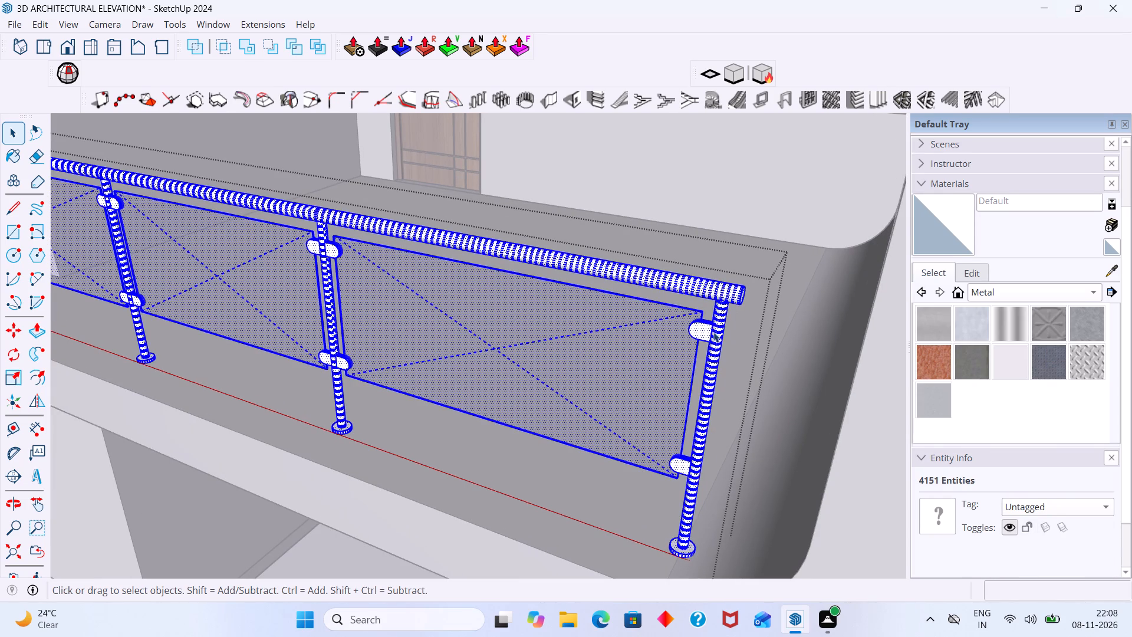
{"action": "left_click", "coordinate": [715, 332]}
{"action": "triple_click", "coordinate": [726, 294]}
{"action": "double_click", "coordinate": [726, 294]}
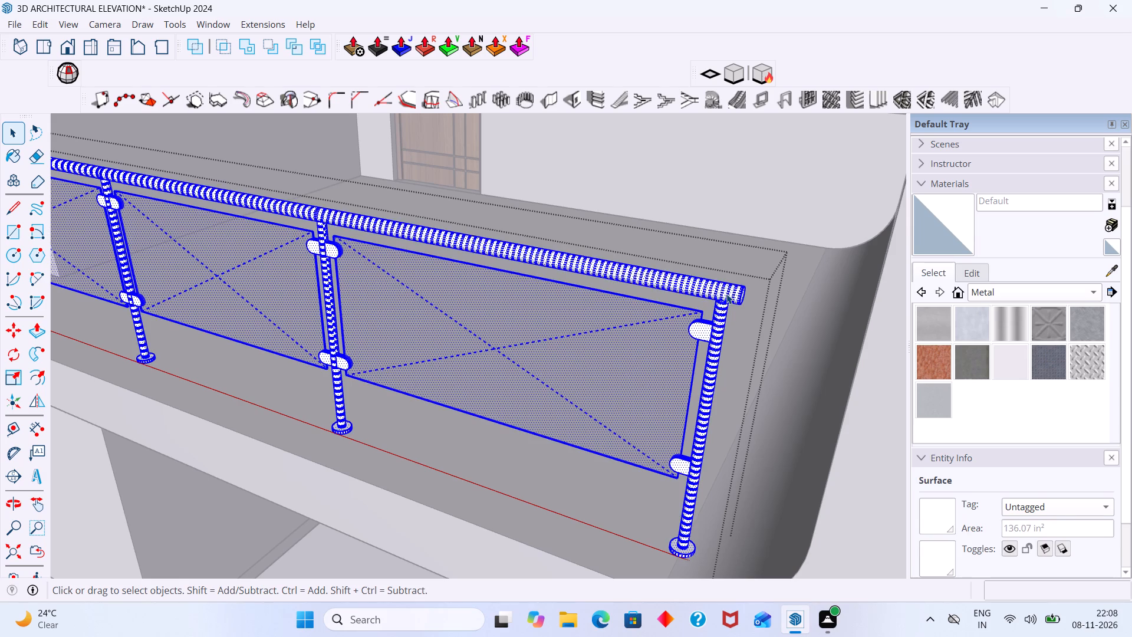
{"action": "left_click", "coordinate": [728, 294]}
{"action": "triple_click", "coordinate": [733, 290]}
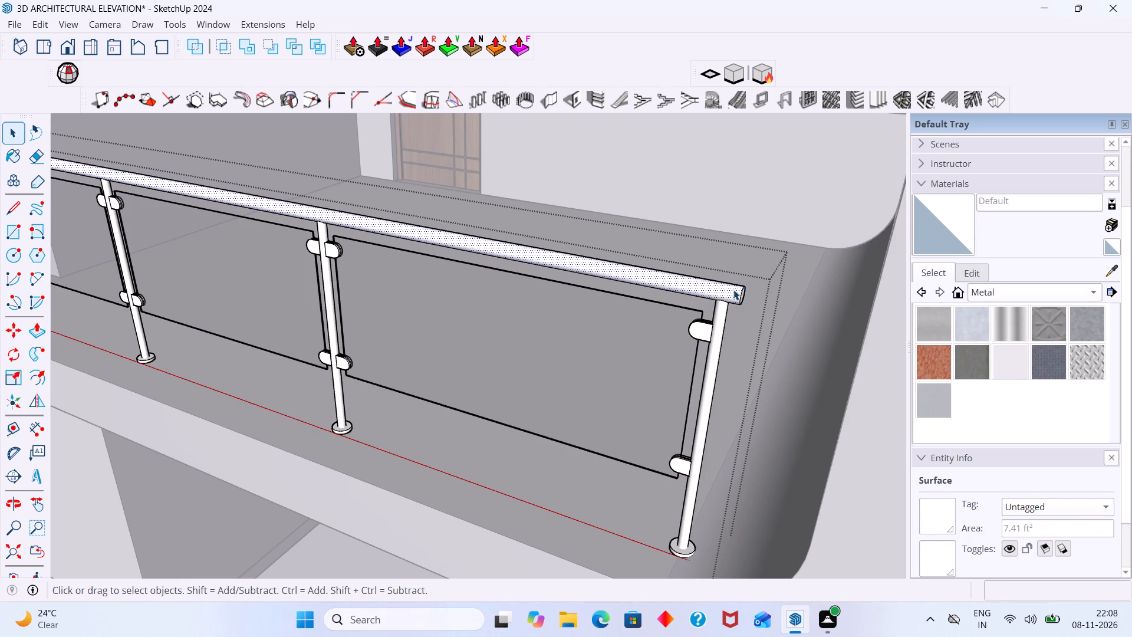
{"action": "double_click", "coordinate": [733, 290]}
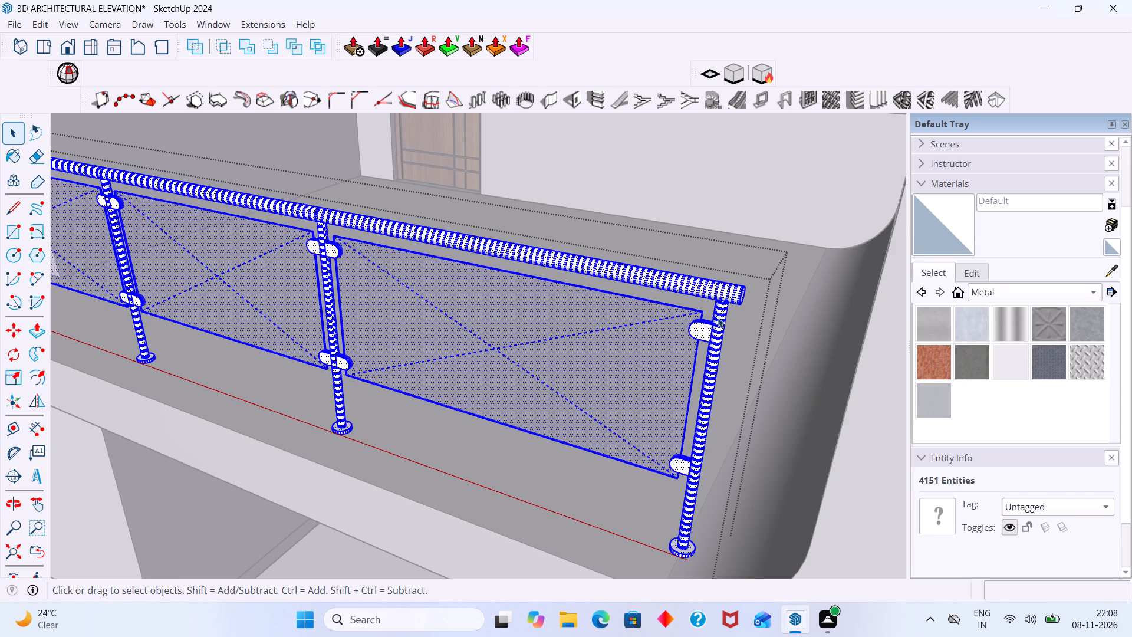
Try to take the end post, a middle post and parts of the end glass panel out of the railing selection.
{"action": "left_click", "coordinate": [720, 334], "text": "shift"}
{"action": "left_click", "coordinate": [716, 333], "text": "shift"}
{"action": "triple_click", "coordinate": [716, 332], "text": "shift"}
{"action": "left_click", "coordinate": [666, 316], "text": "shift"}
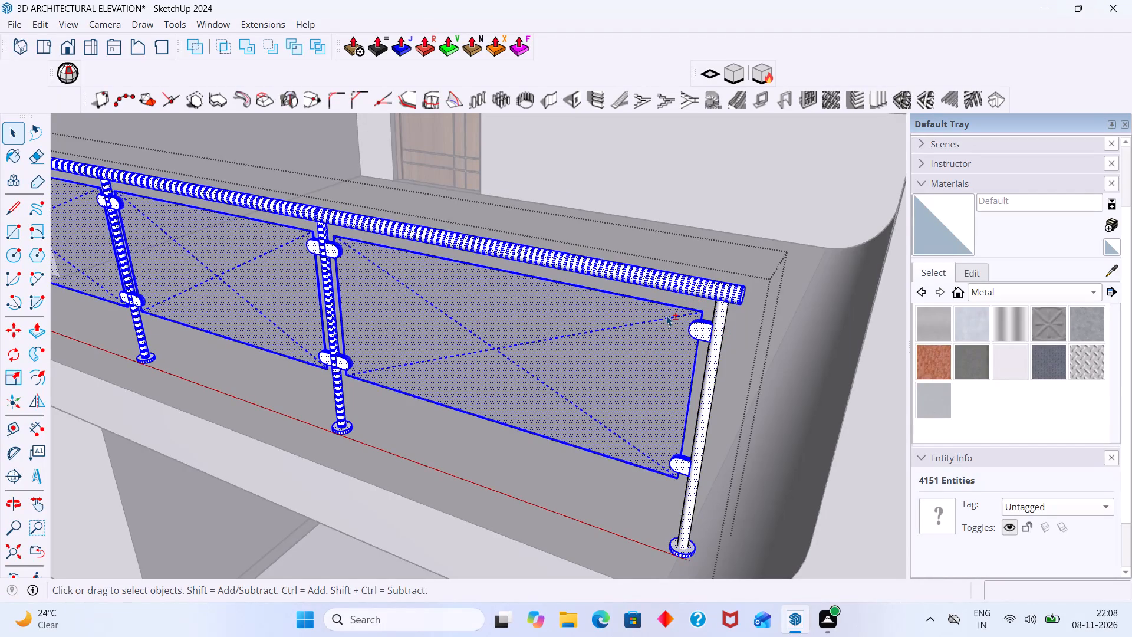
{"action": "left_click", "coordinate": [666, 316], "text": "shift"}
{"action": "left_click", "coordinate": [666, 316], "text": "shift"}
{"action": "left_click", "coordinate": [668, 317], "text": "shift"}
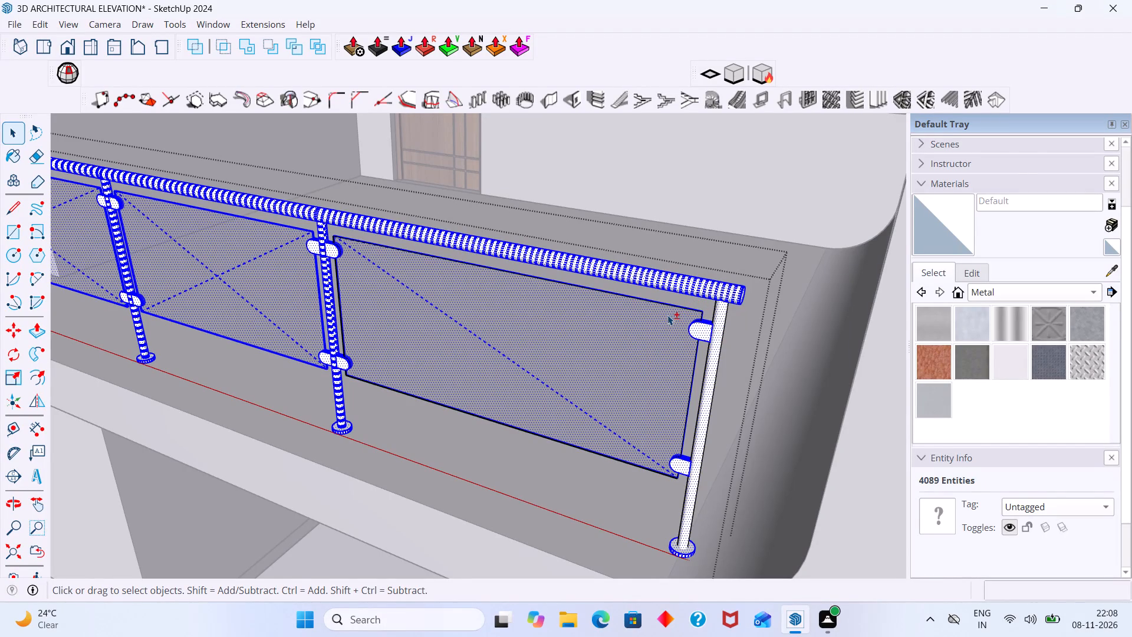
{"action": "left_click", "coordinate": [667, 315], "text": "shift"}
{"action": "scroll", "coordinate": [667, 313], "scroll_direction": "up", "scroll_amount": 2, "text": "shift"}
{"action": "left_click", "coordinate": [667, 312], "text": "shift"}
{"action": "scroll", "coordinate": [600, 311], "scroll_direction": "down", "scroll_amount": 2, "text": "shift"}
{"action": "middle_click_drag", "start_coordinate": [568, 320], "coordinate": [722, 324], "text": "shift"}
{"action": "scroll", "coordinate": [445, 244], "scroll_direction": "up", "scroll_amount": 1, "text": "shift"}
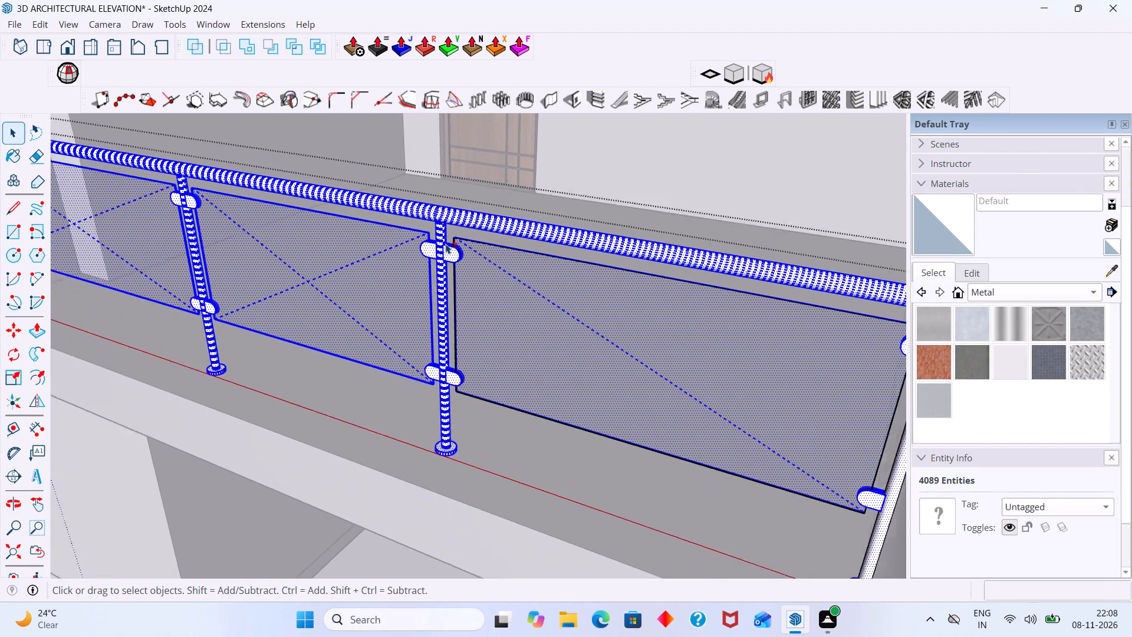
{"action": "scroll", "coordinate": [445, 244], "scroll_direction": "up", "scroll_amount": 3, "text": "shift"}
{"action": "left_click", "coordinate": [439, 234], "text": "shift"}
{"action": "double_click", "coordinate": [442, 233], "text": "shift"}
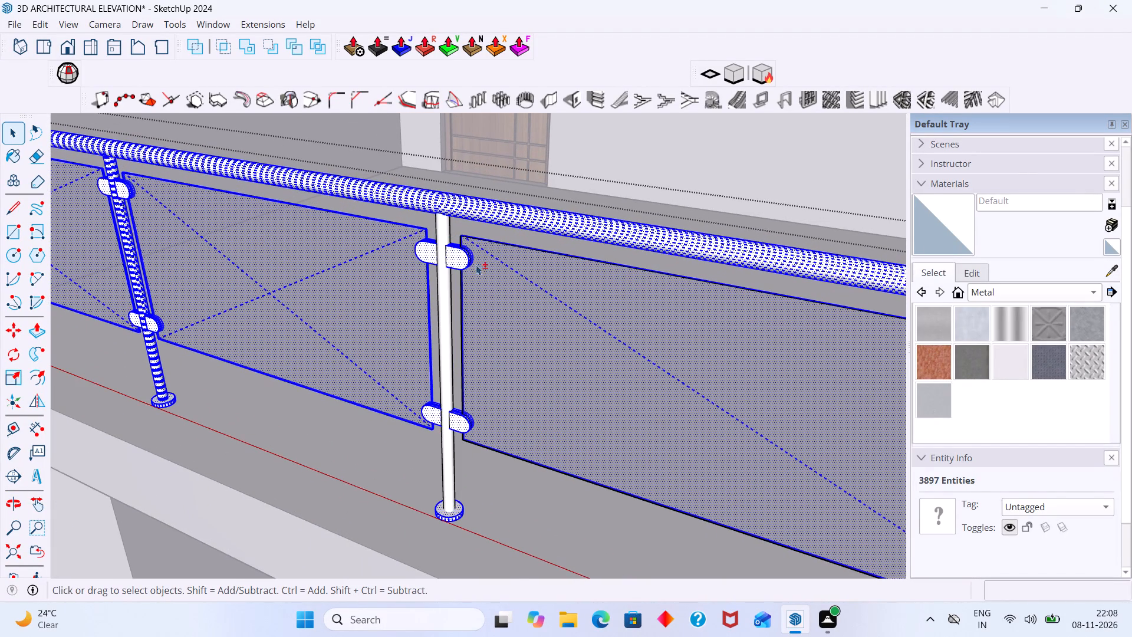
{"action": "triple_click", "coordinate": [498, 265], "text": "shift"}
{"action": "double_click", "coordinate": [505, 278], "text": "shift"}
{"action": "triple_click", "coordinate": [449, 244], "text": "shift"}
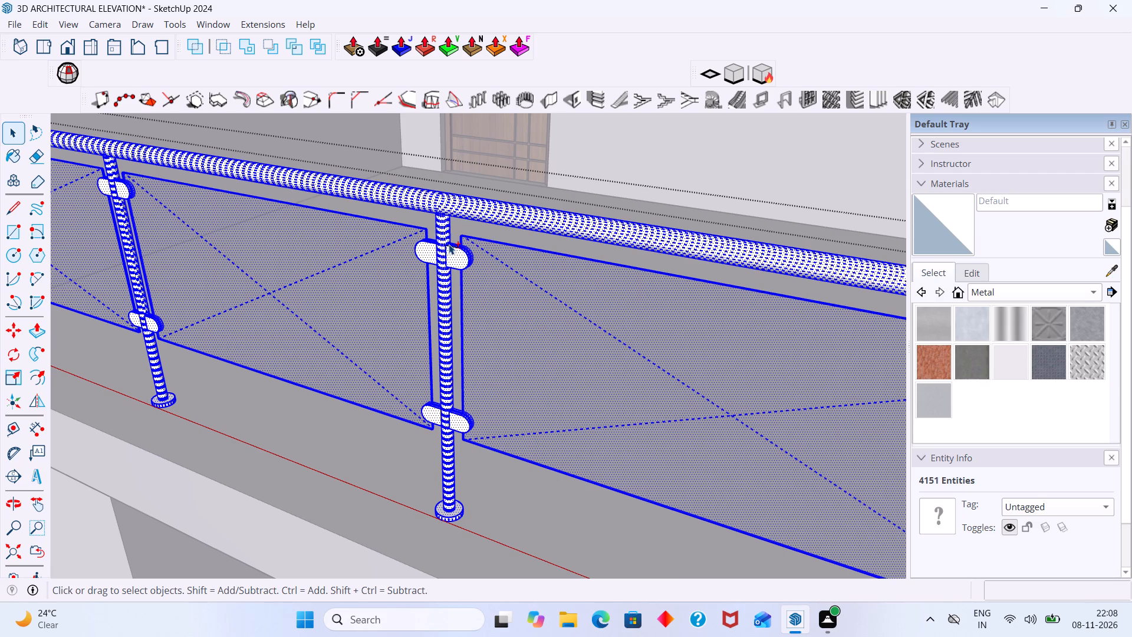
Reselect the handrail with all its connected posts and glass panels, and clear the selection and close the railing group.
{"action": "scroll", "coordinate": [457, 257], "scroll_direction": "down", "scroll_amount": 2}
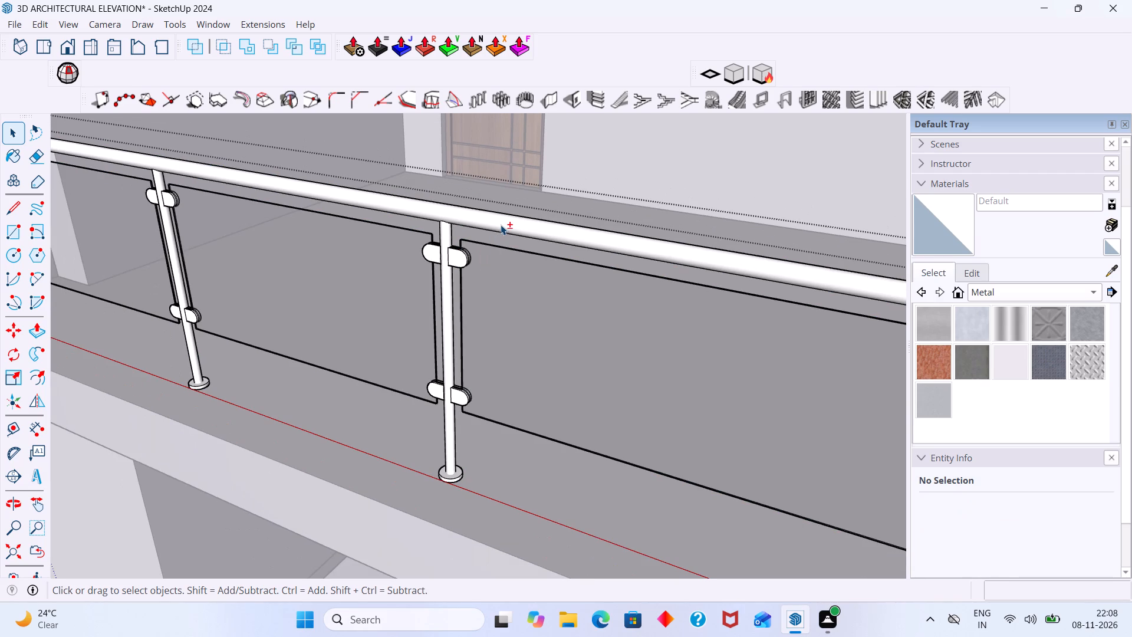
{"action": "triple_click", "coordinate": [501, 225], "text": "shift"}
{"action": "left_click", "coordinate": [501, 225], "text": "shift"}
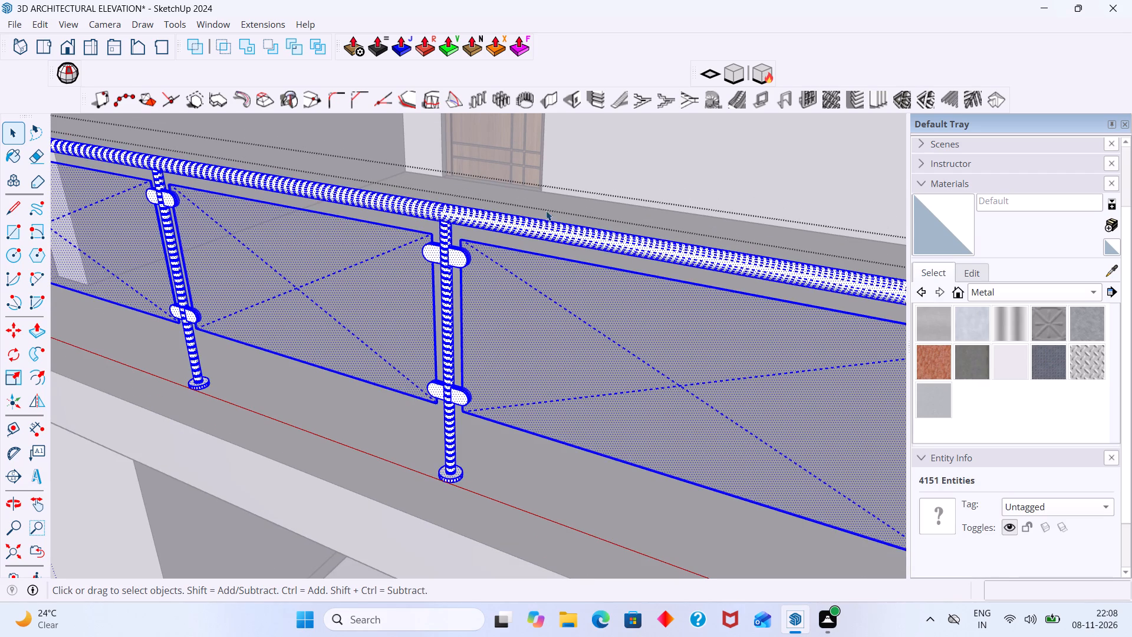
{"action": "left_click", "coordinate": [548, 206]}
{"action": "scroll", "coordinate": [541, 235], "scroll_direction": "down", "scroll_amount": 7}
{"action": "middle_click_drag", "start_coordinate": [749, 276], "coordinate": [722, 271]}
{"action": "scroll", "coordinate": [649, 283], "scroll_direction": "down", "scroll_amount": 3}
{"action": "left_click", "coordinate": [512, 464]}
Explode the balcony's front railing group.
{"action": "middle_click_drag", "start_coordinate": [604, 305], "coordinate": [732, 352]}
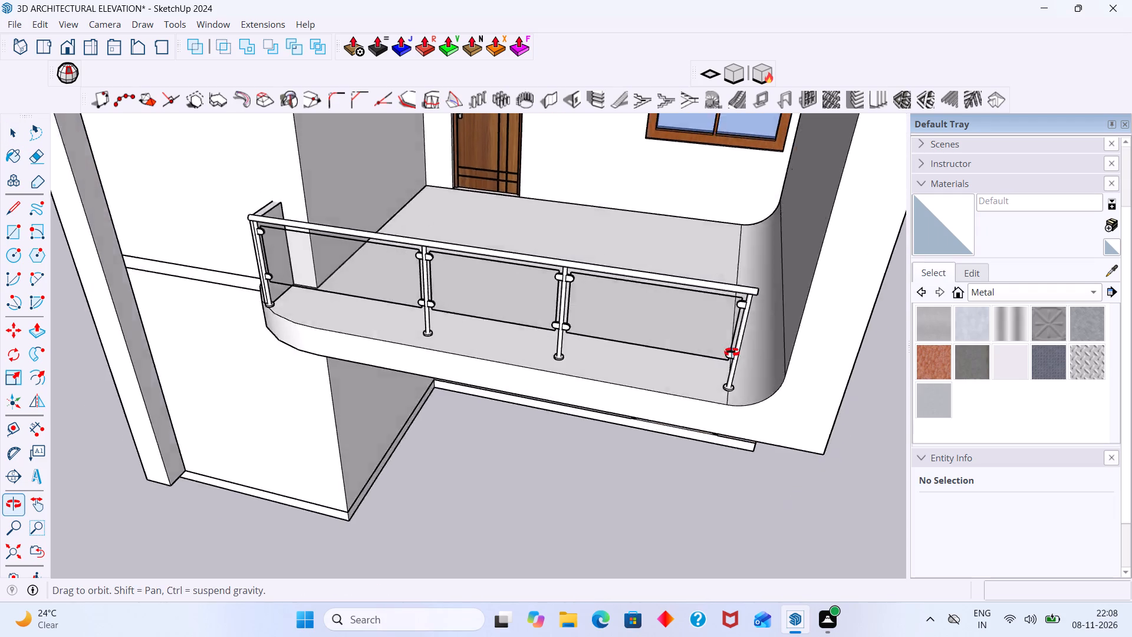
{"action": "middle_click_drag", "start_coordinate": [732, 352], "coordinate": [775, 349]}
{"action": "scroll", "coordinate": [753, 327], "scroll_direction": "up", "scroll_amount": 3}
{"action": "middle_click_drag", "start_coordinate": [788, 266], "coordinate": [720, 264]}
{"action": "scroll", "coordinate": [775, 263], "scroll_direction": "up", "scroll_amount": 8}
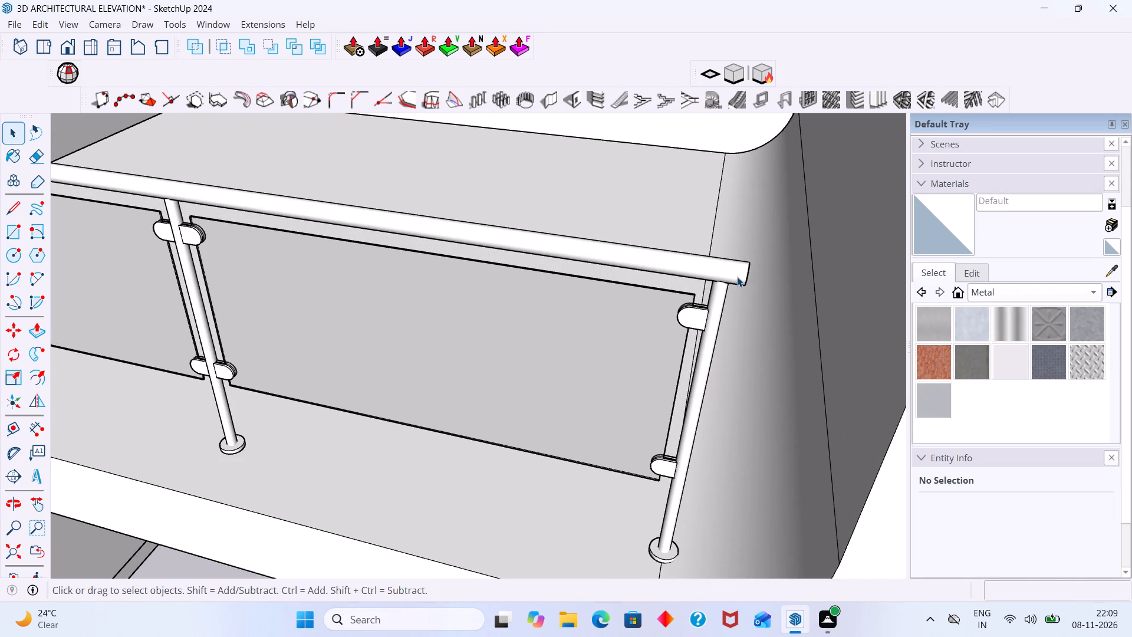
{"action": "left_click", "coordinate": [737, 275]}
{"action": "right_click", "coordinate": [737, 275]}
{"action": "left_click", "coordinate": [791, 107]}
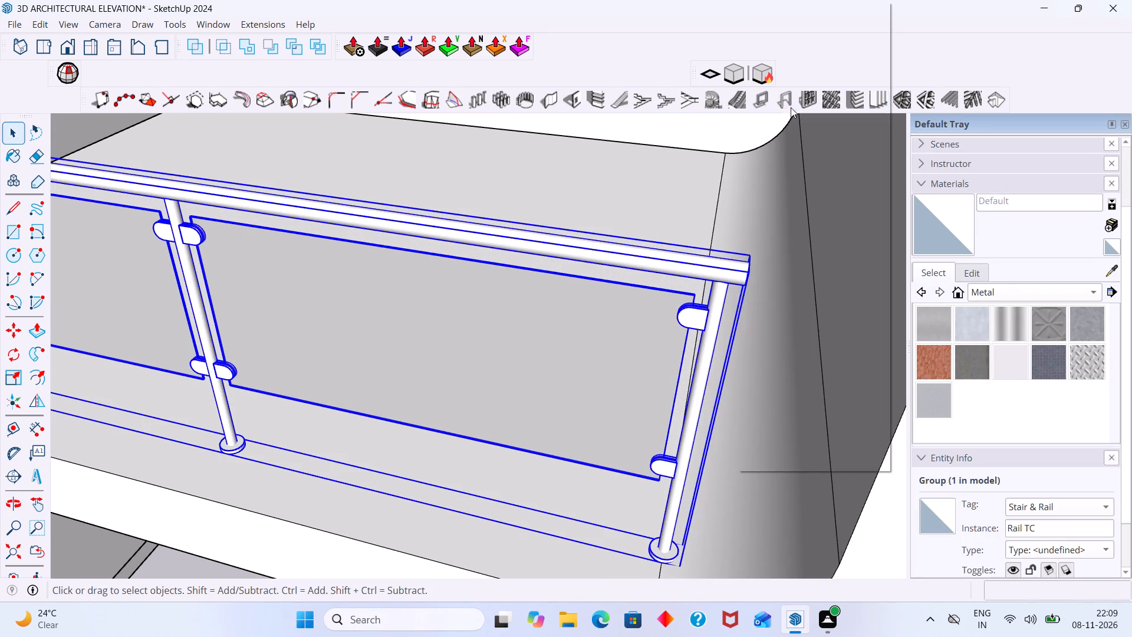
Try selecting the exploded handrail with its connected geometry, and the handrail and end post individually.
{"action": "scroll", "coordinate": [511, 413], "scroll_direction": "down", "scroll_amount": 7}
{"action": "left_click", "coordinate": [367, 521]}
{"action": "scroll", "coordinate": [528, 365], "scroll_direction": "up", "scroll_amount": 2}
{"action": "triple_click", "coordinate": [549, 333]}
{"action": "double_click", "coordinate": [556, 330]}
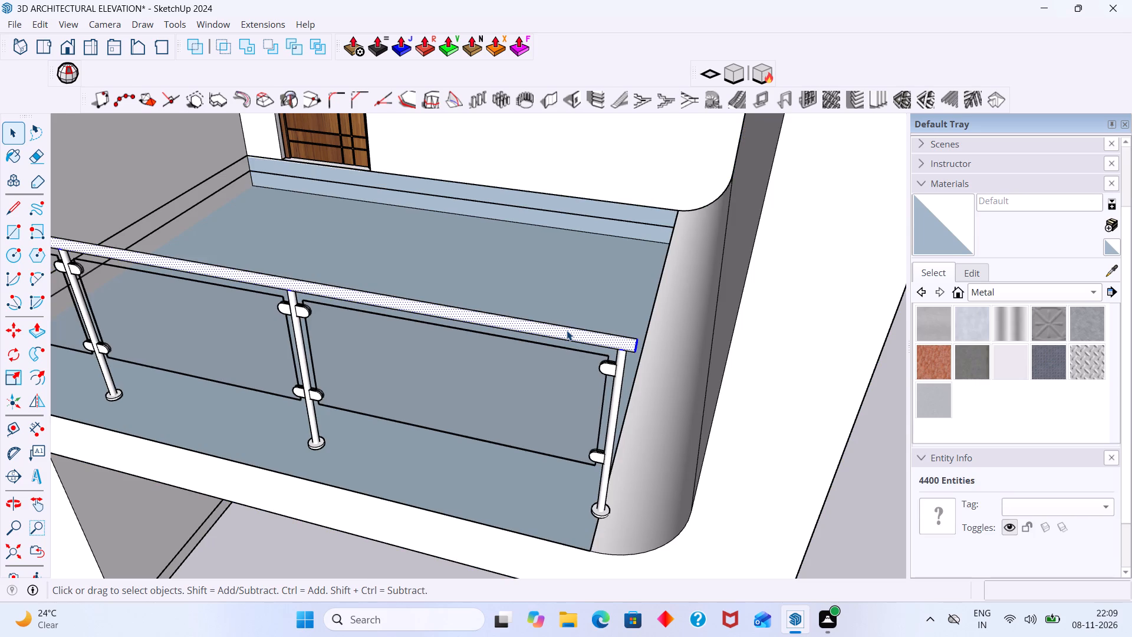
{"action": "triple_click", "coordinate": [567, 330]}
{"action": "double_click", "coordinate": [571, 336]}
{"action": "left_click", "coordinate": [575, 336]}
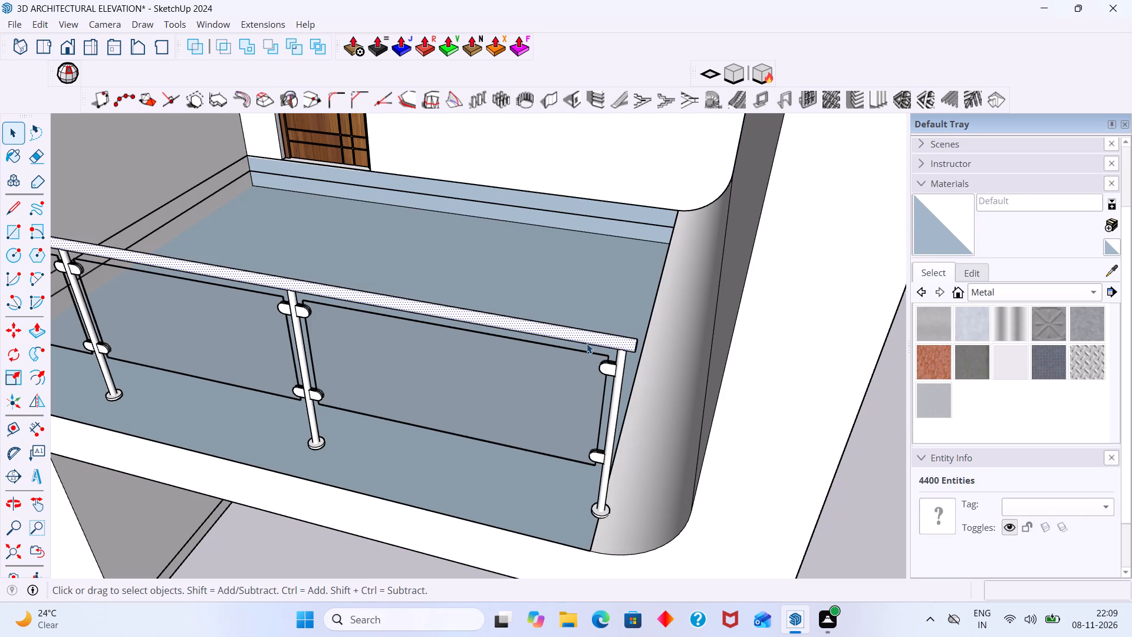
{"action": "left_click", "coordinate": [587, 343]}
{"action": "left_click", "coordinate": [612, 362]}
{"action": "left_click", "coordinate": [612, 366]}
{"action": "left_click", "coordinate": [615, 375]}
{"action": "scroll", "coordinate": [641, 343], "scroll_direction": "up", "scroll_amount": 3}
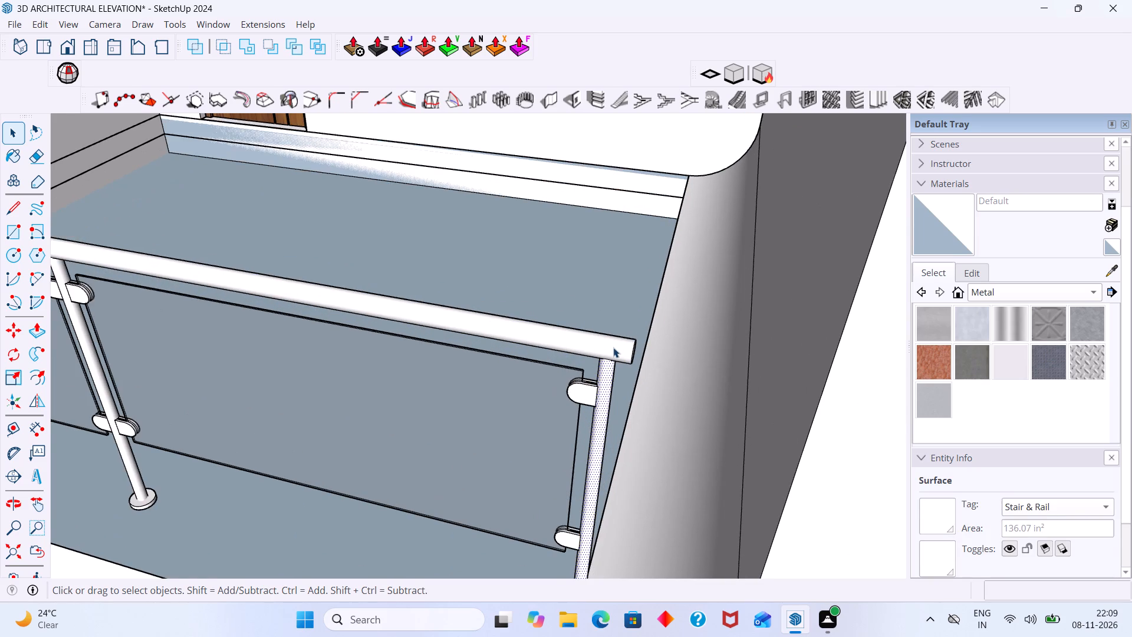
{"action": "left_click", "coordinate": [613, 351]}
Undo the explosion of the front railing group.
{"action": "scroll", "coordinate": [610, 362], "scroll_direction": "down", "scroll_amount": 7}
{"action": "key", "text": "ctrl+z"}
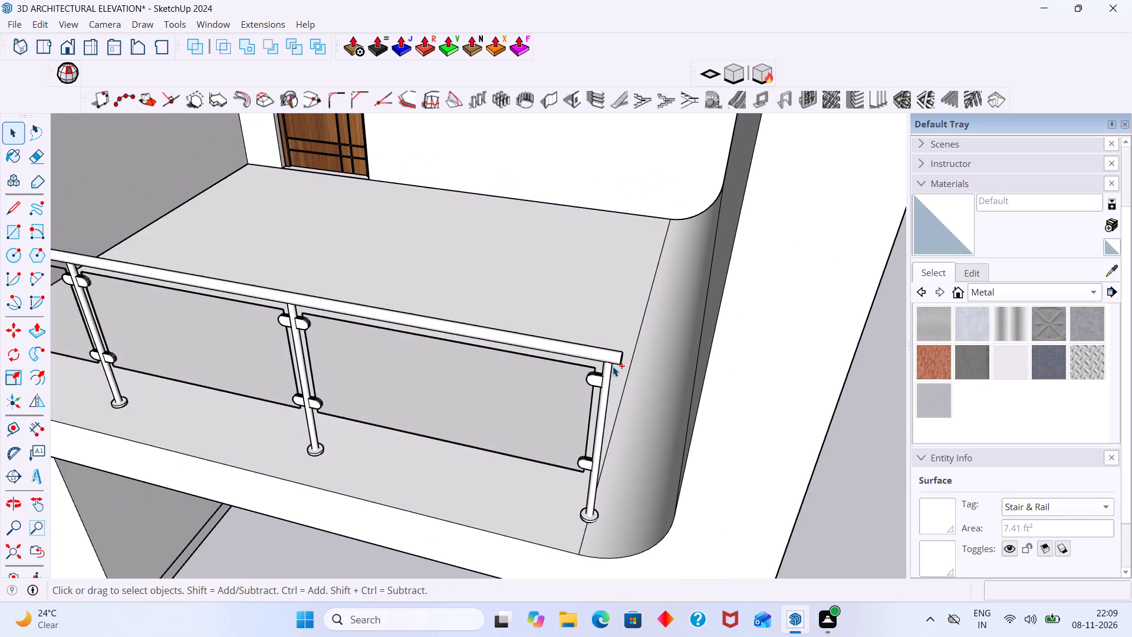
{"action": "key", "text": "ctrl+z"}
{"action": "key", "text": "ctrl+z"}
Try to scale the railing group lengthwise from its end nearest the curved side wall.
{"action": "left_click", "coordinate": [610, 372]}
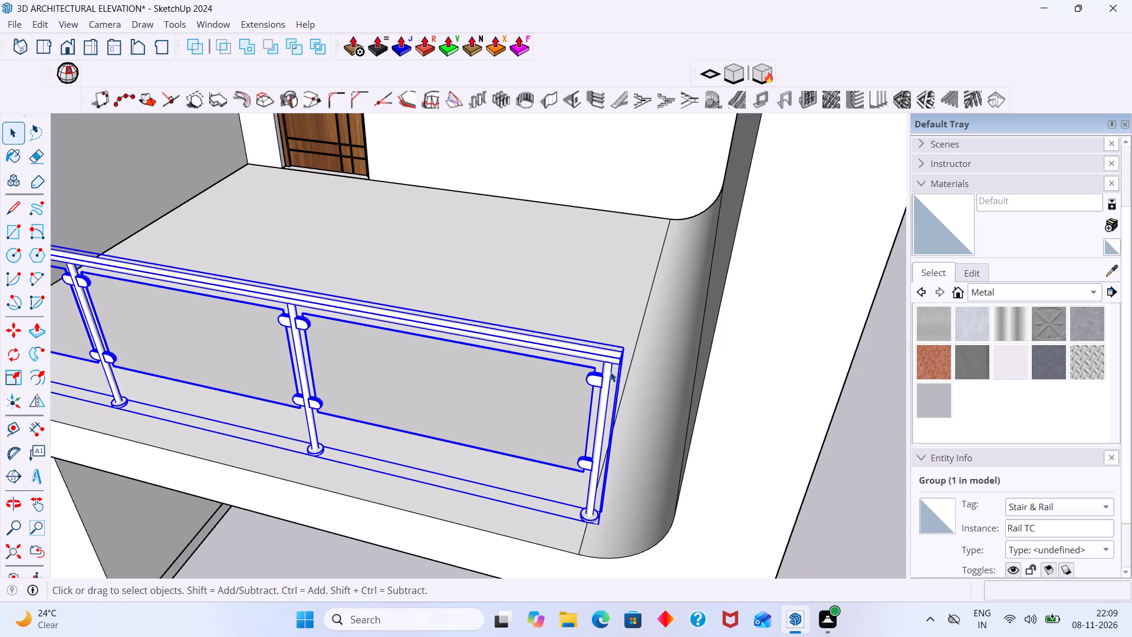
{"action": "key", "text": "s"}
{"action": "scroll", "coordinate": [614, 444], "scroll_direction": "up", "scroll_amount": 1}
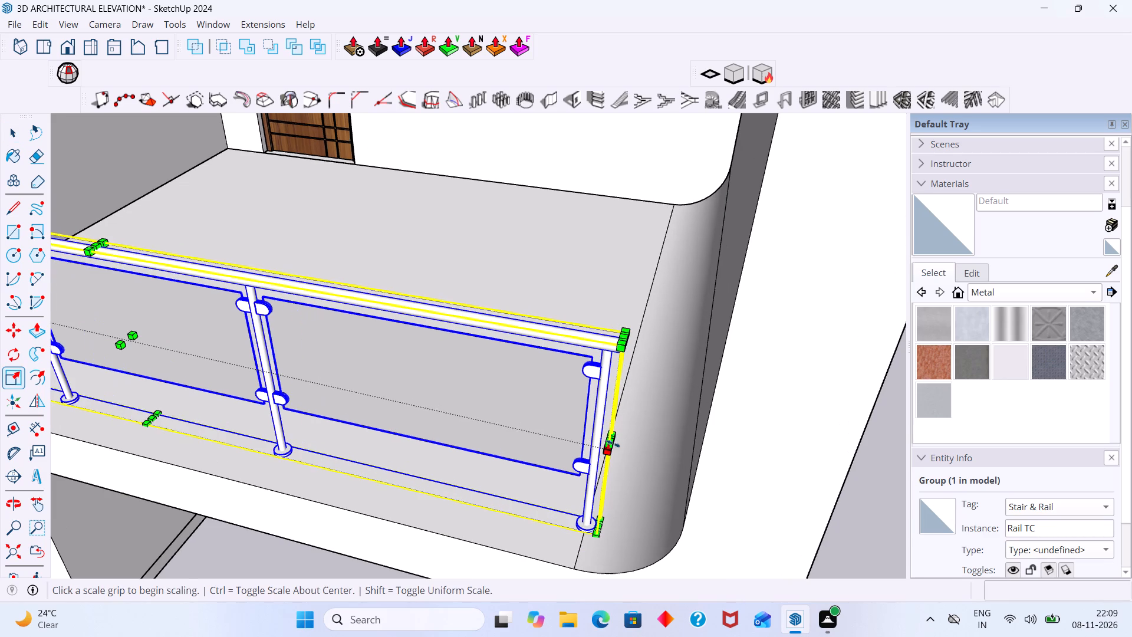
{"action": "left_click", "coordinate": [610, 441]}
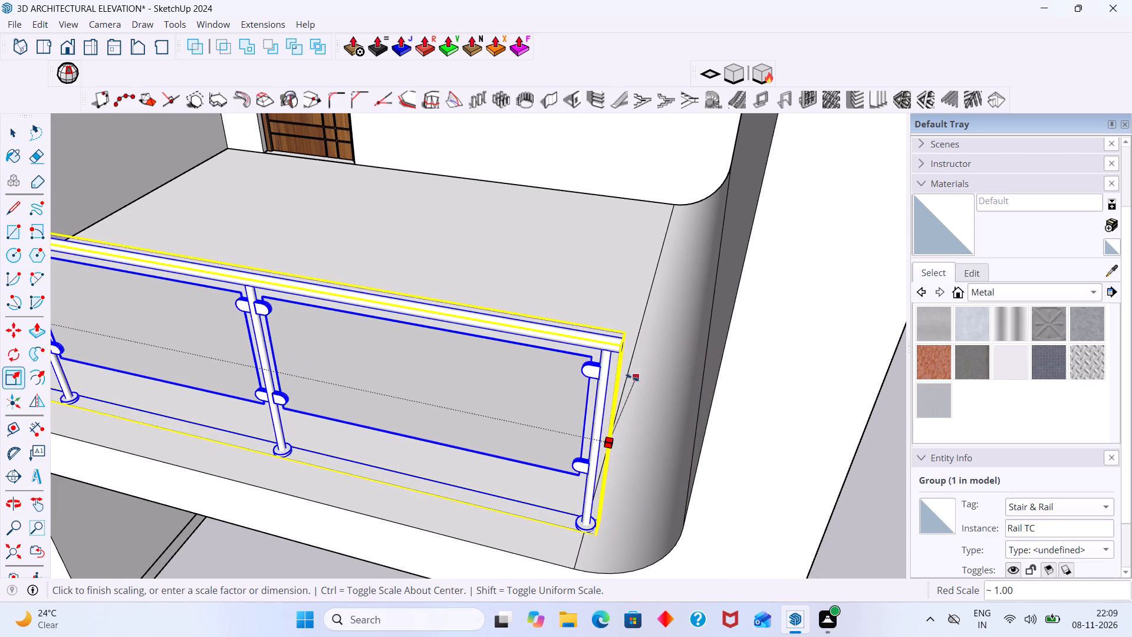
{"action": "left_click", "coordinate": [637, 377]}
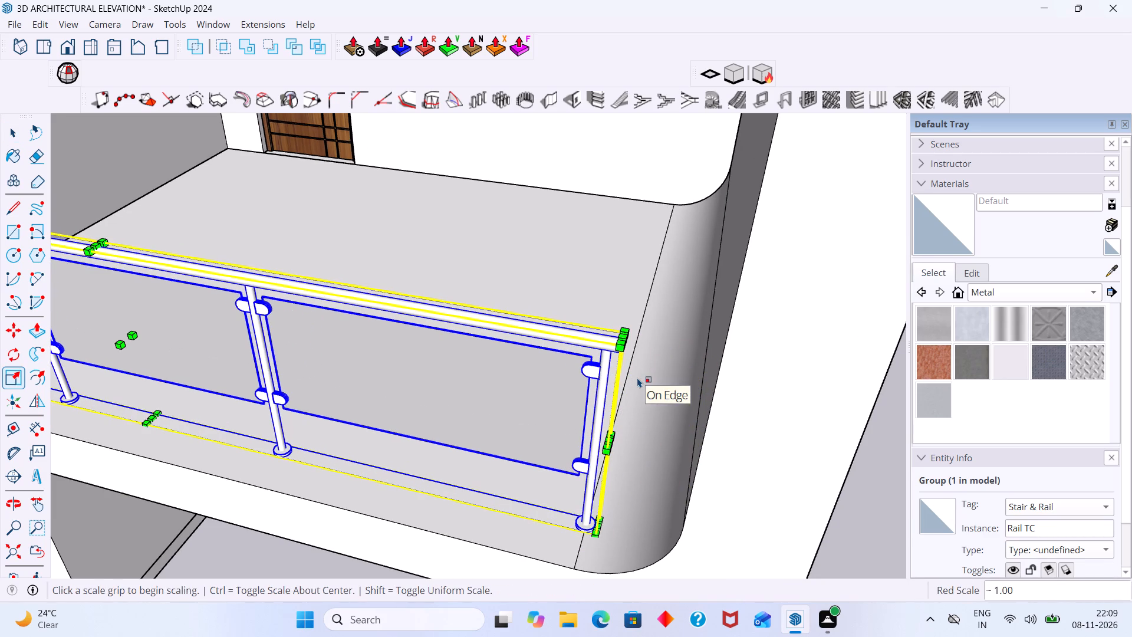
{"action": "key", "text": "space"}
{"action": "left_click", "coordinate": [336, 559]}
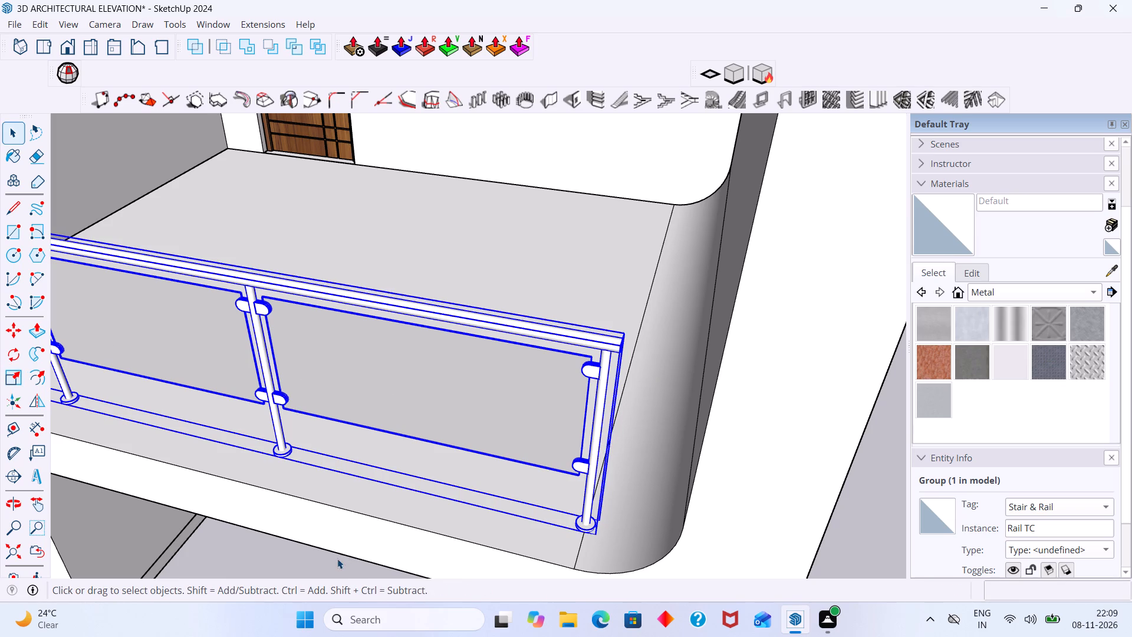
Inside the railing group, extend the handrail's end face about 1' 1/16" into the curved side wall with Push/Pull, and close the group.
{"action": "scroll", "coordinate": [331, 524], "scroll_direction": "down", "scroll_amount": 6}
{"action": "middle_click_drag", "start_coordinate": [479, 432], "coordinate": [460, 425]}
{"action": "scroll", "coordinate": [483, 422], "scroll_direction": "up", "scroll_amount": 8}
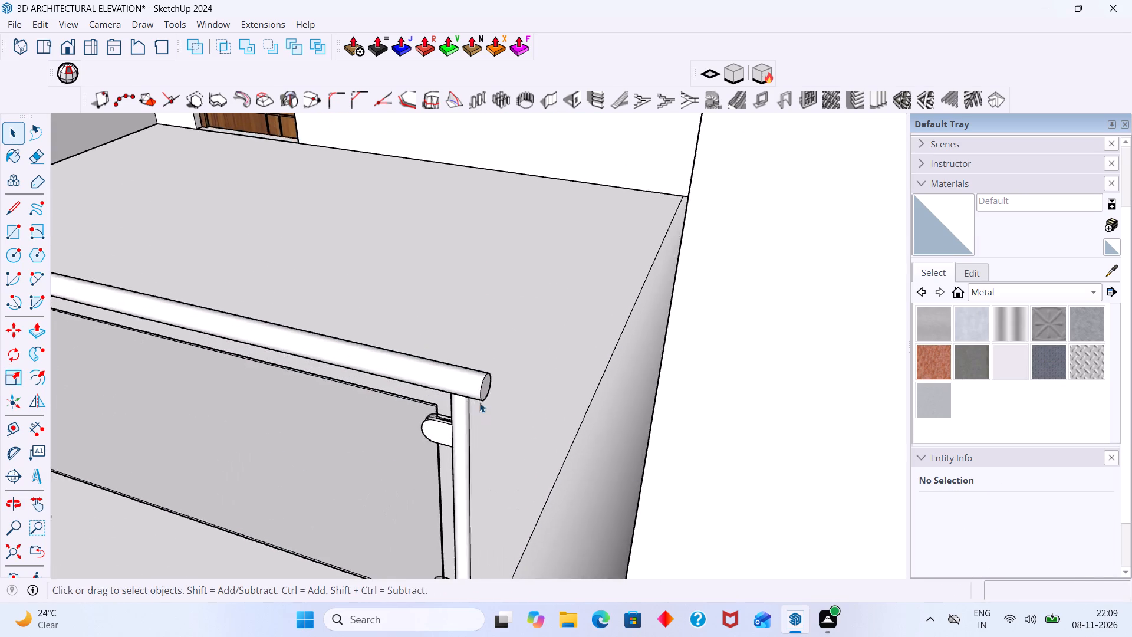
{"action": "scroll", "coordinate": [479, 402], "scroll_direction": "up", "scroll_amount": 5}
{"action": "left_click", "coordinate": [495, 383]}
{"action": "scroll", "coordinate": [494, 383], "scroll_direction": "up", "scroll_amount": 3}
{"action": "double_click", "coordinate": [494, 382]}
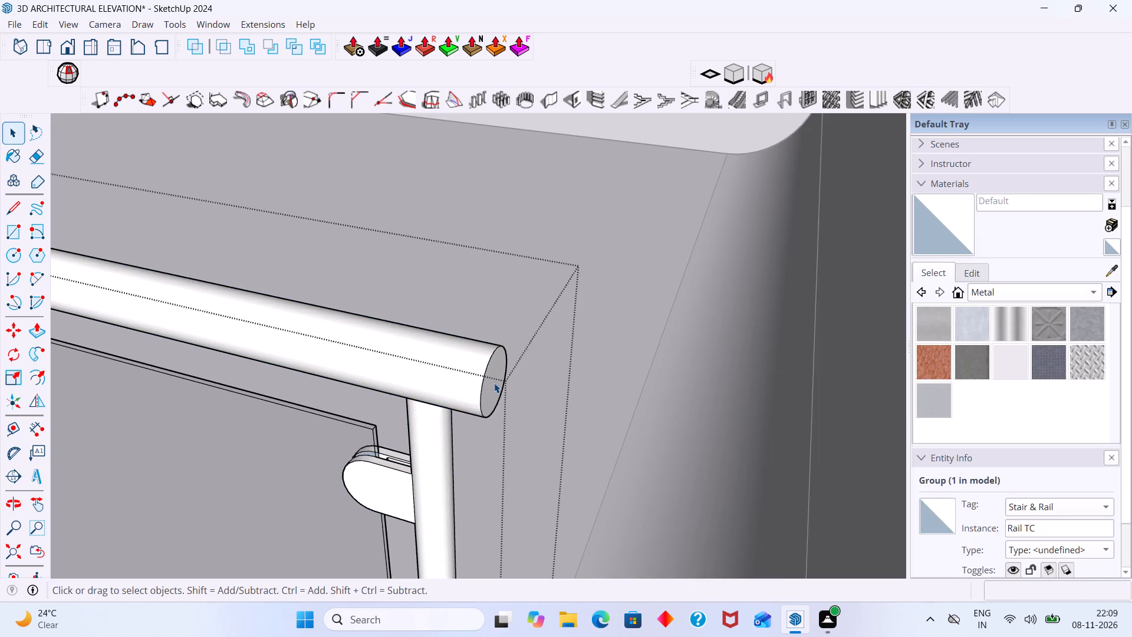
{"action": "left_click", "coordinate": [494, 383]}
{"action": "double_click", "coordinate": [494, 383]}
{"action": "double_click", "coordinate": [494, 385]}
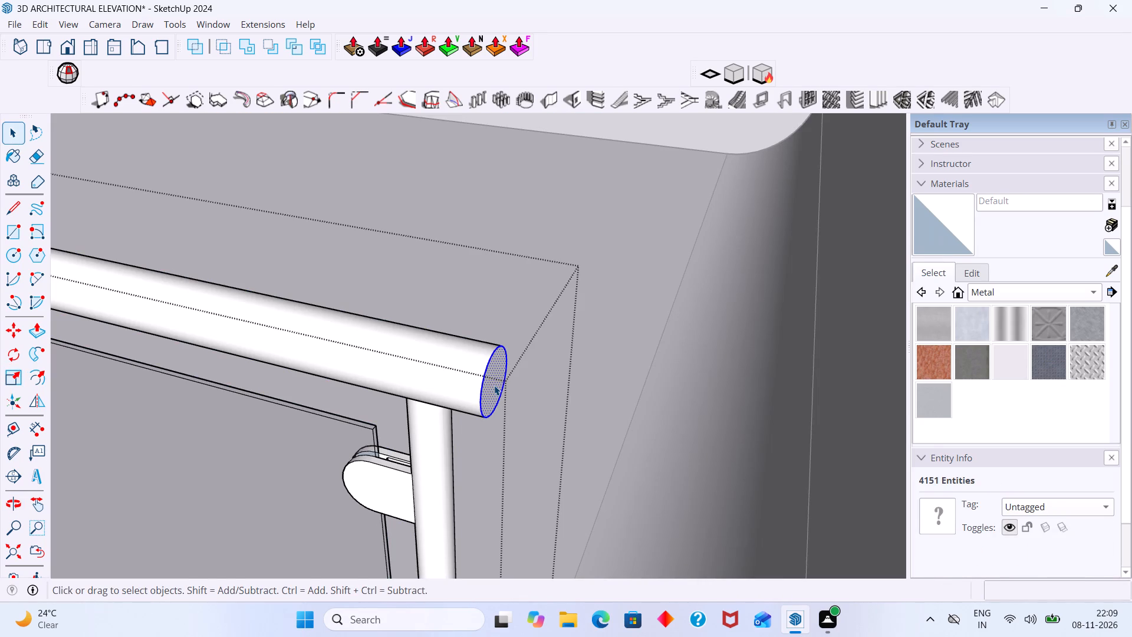
{"action": "key", "text": "p"}
{"action": "left_click", "coordinate": [494, 385]}
{"action": "scroll", "coordinate": [599, 405], "scroll_direction": "down", "scroll_amount": 2}
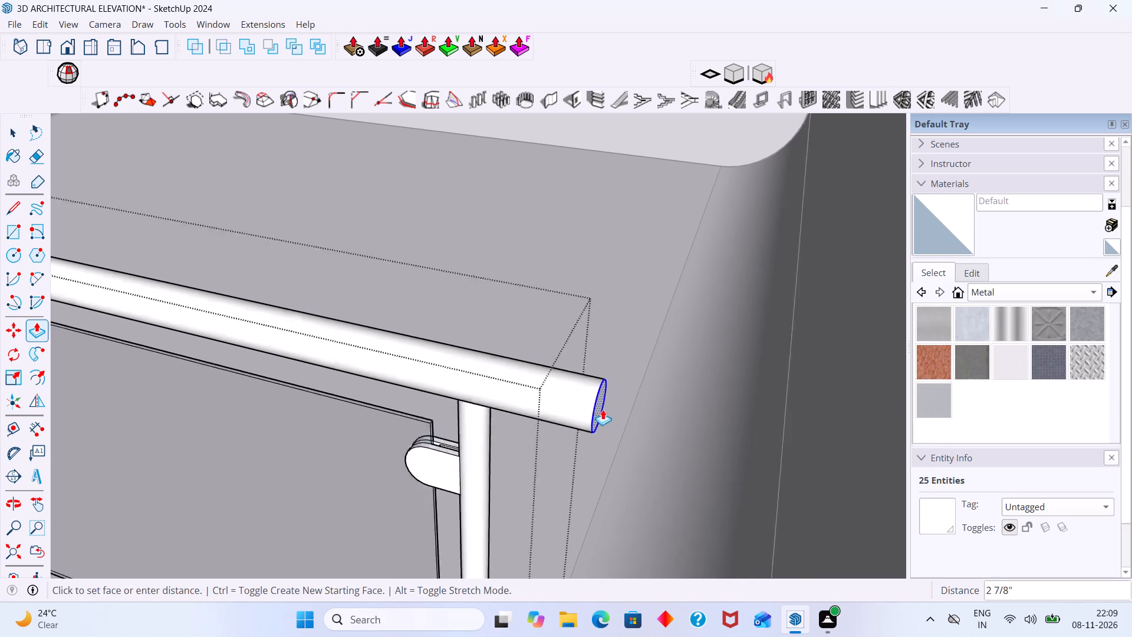
{"action": "scroll", "coordinate": [603, 409], "scroll_direction": "down", "scroll_amount": 5}
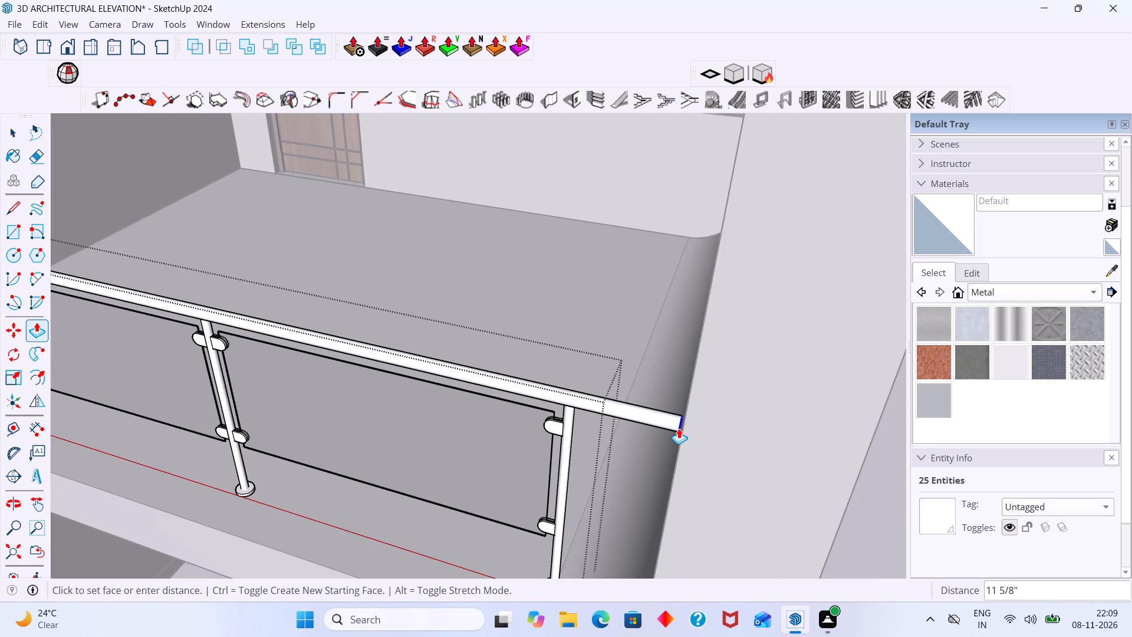
{"action": "left_click", "coordinate": [684, 428]}
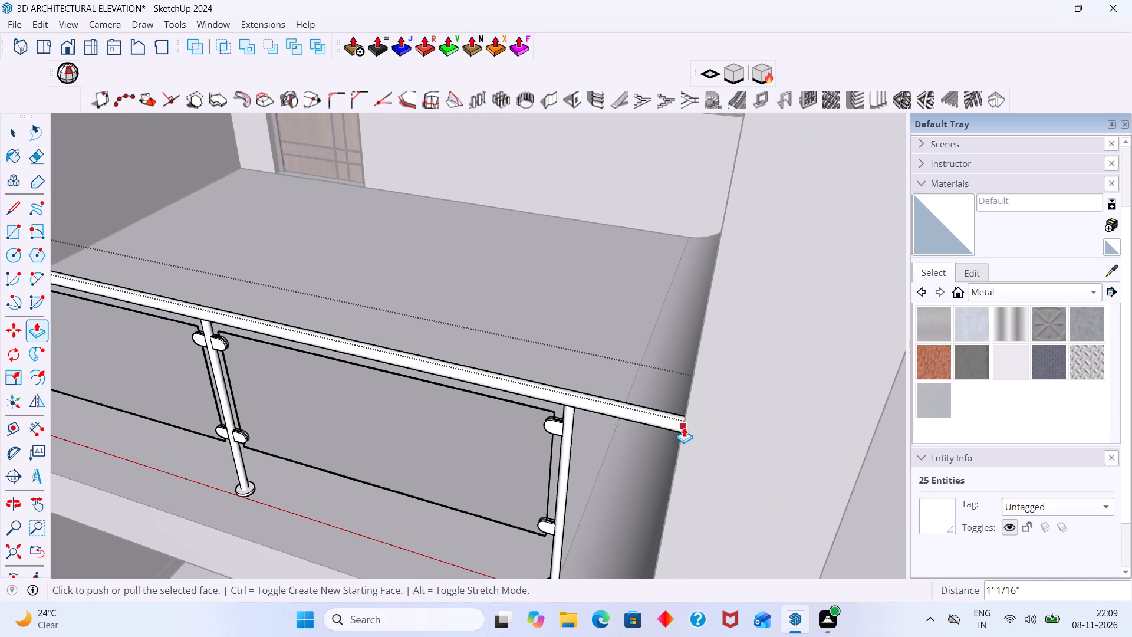
{"action": "key", "text": "space"}
{"action": "scroll", "coordinate": [636, 397], "scroll_direction": "down", "scroll_amount": 11}
{"action": "left_click", "coordinate": [744, 383]}
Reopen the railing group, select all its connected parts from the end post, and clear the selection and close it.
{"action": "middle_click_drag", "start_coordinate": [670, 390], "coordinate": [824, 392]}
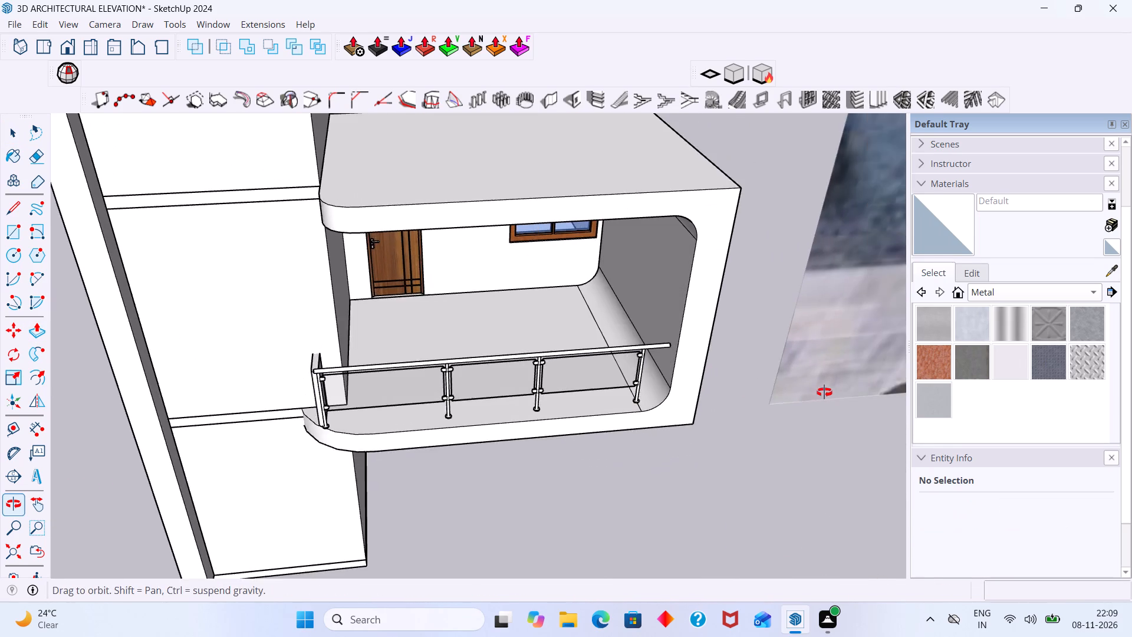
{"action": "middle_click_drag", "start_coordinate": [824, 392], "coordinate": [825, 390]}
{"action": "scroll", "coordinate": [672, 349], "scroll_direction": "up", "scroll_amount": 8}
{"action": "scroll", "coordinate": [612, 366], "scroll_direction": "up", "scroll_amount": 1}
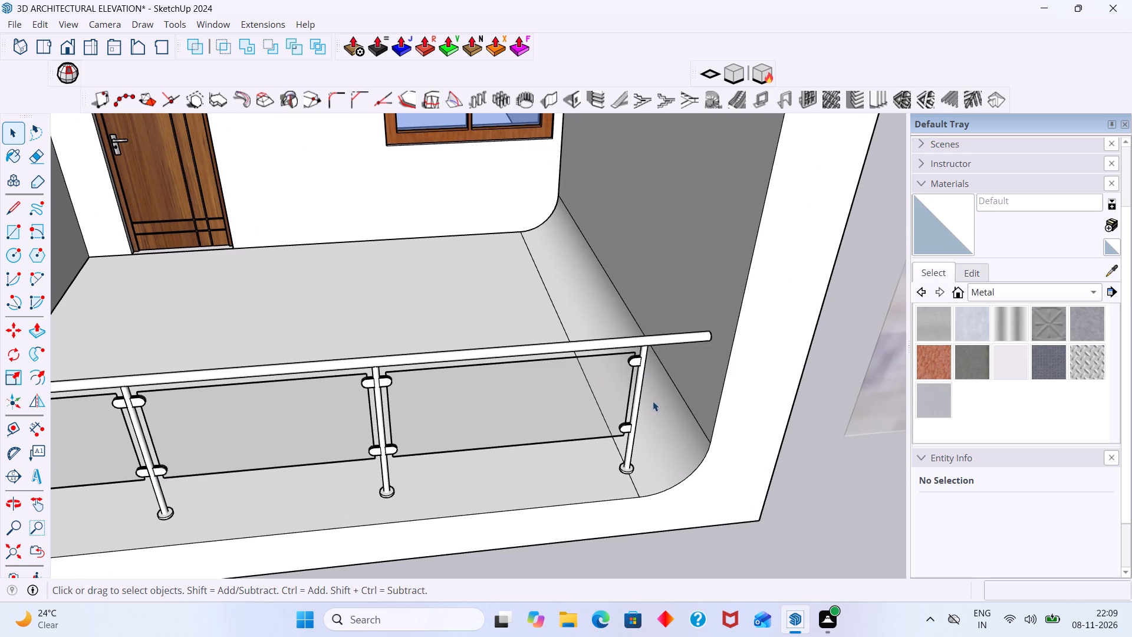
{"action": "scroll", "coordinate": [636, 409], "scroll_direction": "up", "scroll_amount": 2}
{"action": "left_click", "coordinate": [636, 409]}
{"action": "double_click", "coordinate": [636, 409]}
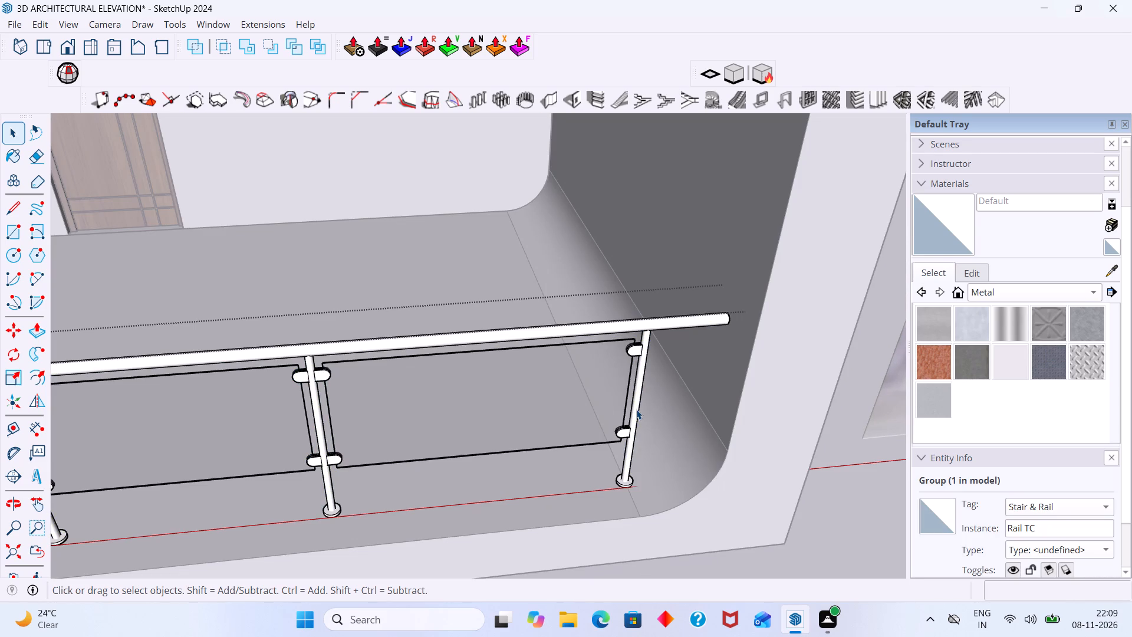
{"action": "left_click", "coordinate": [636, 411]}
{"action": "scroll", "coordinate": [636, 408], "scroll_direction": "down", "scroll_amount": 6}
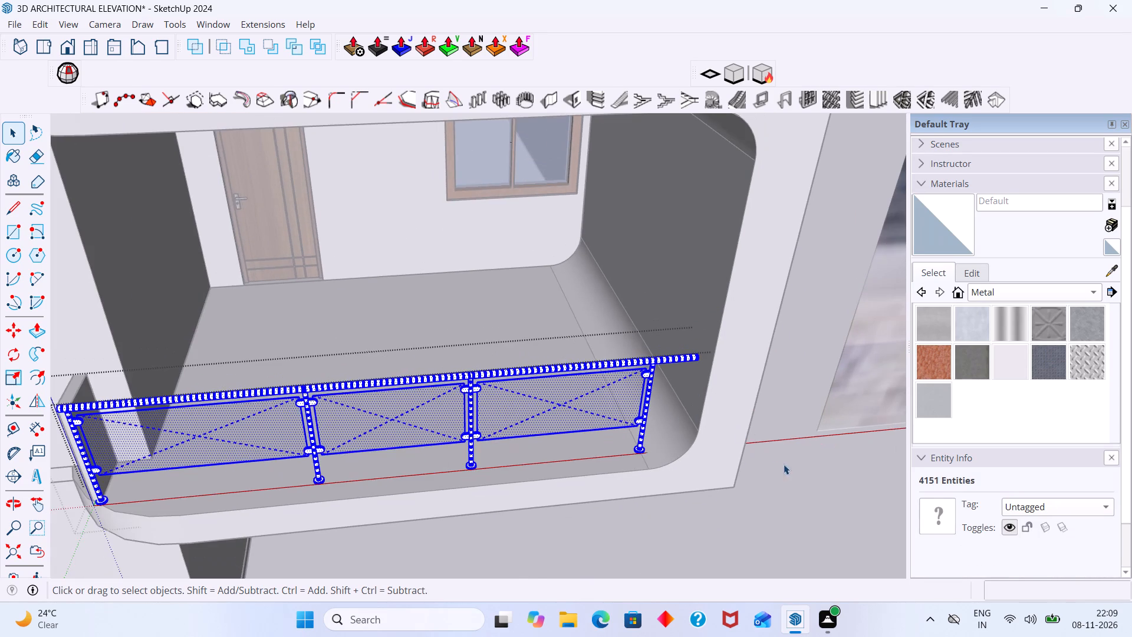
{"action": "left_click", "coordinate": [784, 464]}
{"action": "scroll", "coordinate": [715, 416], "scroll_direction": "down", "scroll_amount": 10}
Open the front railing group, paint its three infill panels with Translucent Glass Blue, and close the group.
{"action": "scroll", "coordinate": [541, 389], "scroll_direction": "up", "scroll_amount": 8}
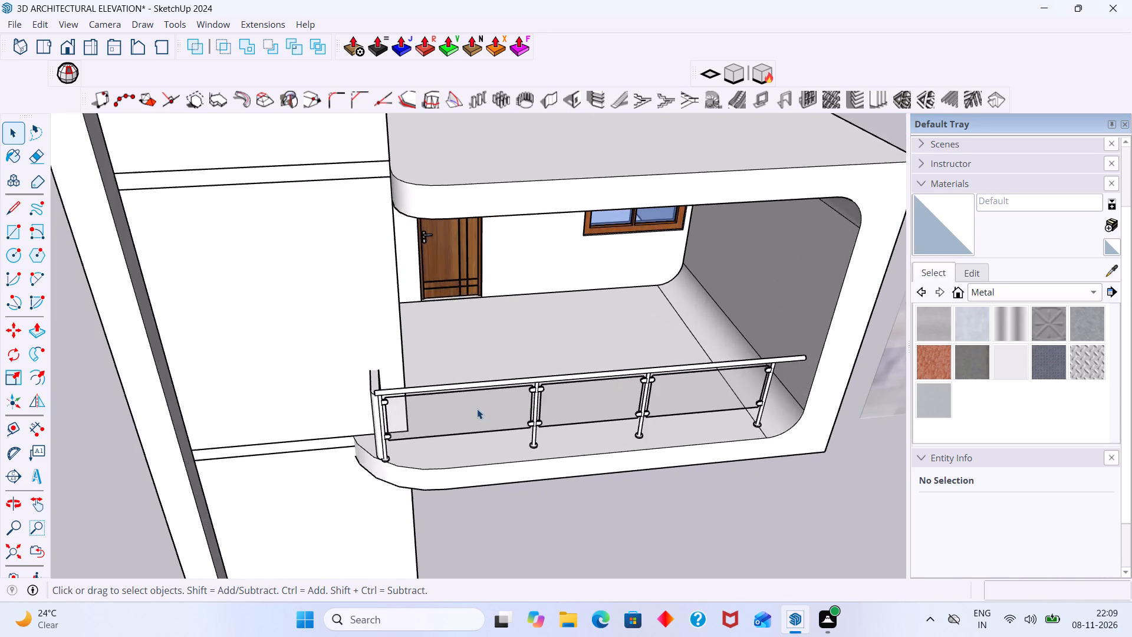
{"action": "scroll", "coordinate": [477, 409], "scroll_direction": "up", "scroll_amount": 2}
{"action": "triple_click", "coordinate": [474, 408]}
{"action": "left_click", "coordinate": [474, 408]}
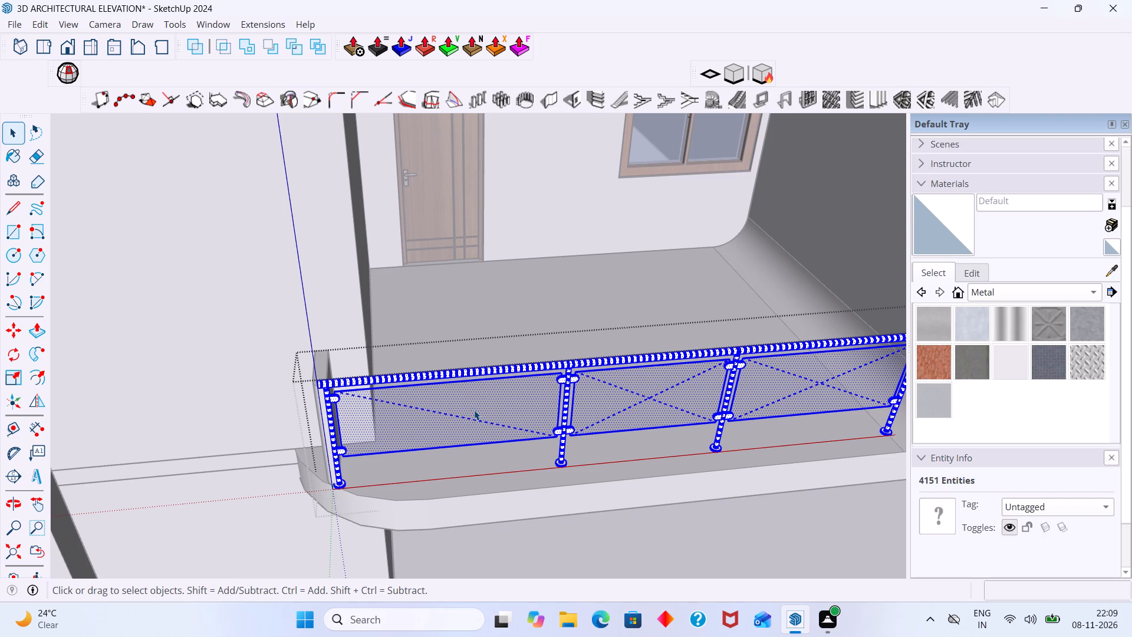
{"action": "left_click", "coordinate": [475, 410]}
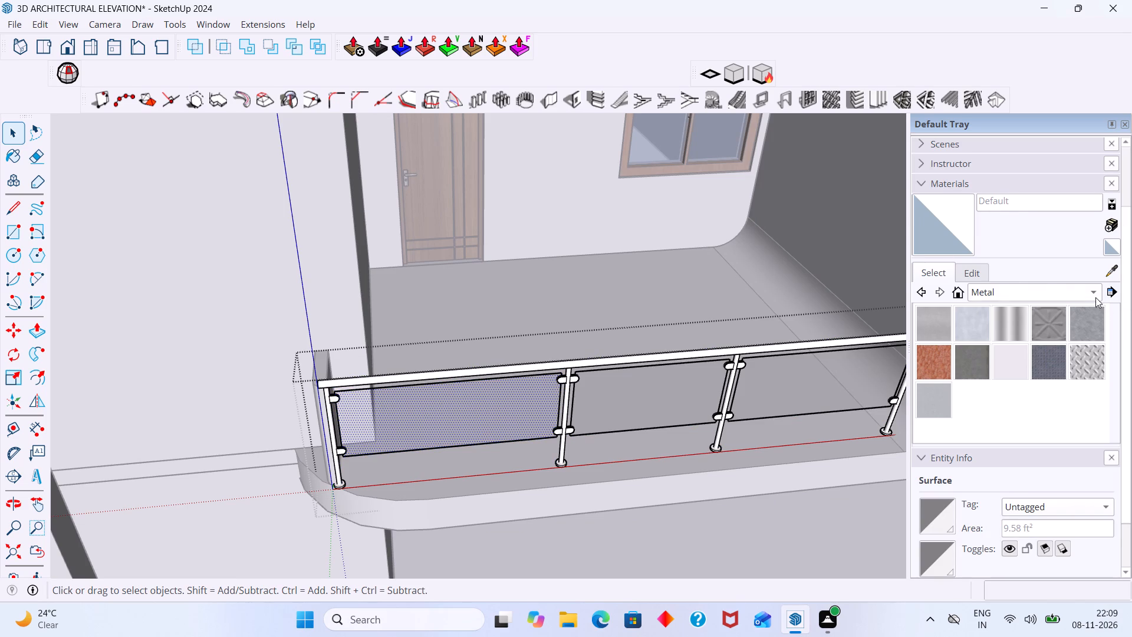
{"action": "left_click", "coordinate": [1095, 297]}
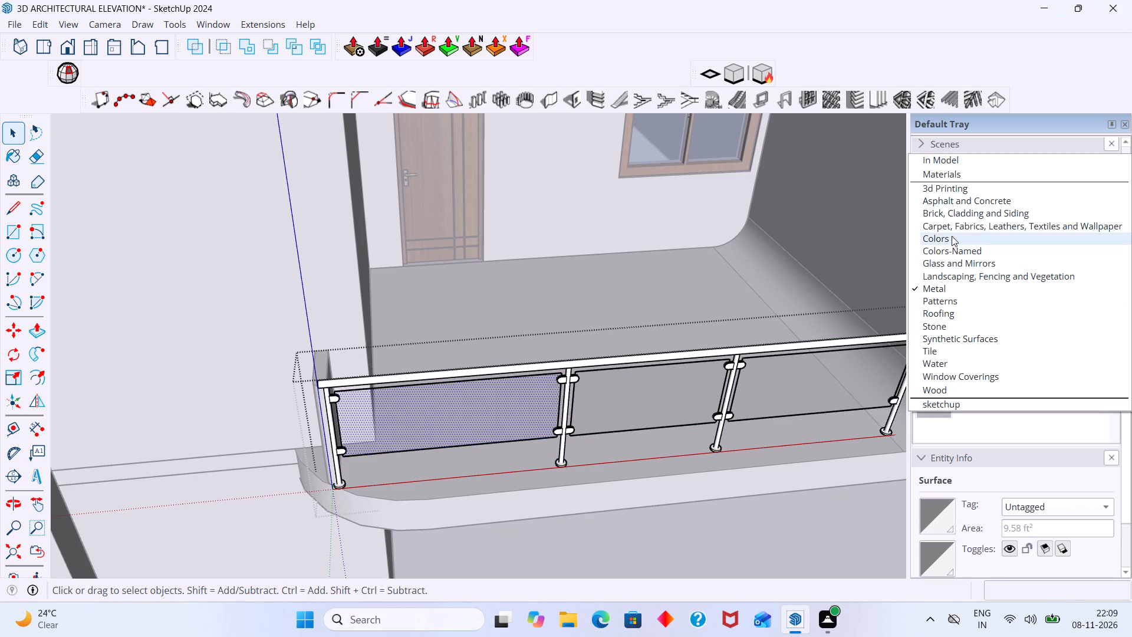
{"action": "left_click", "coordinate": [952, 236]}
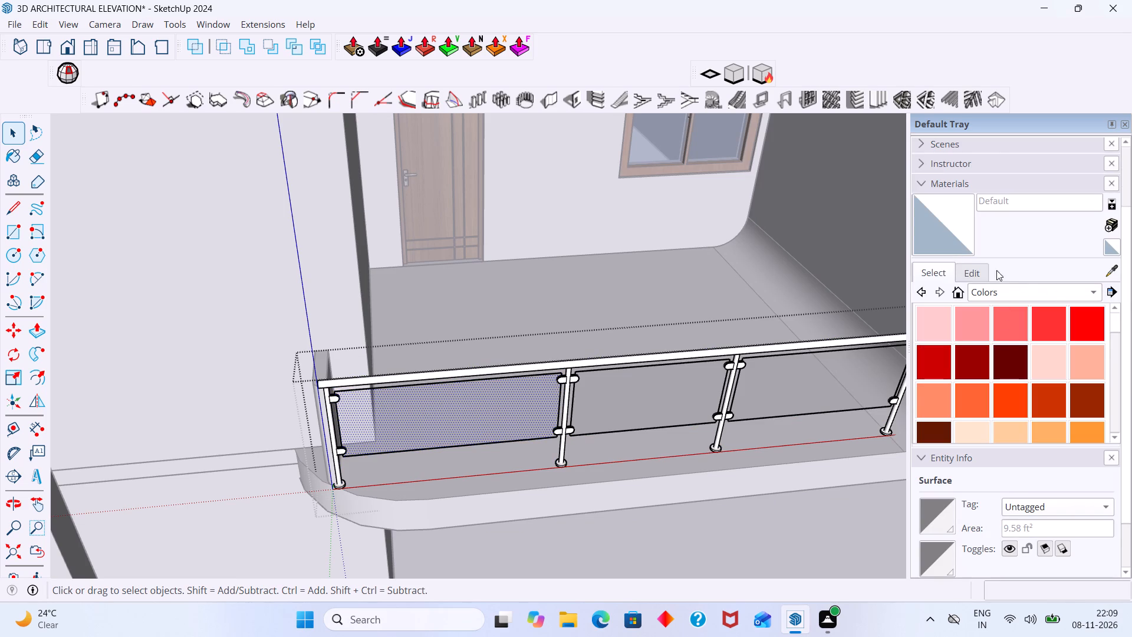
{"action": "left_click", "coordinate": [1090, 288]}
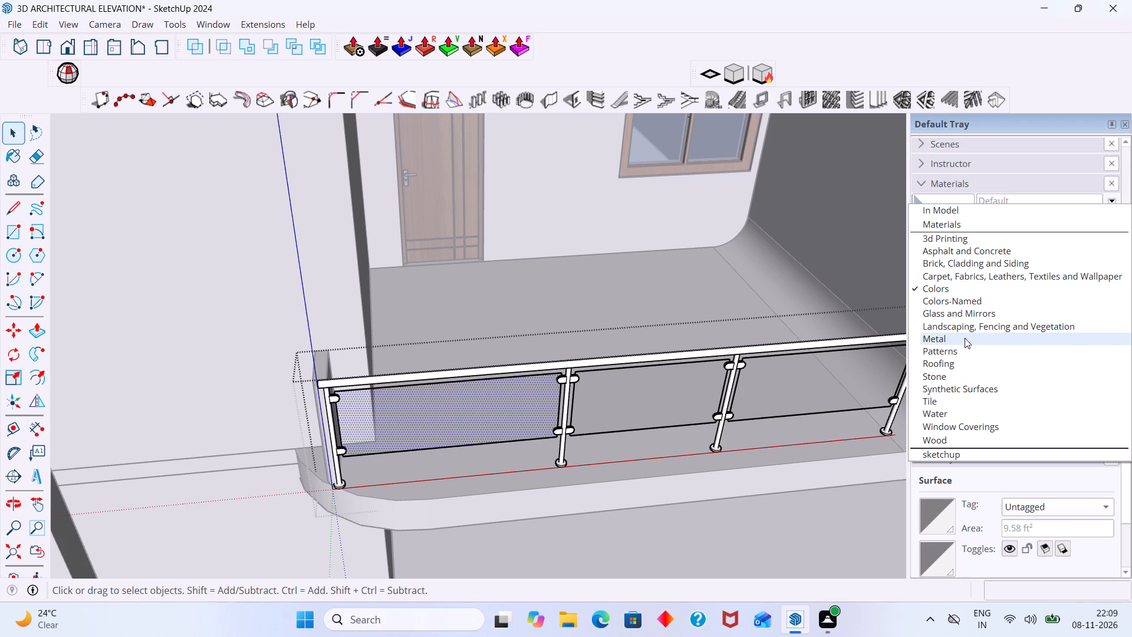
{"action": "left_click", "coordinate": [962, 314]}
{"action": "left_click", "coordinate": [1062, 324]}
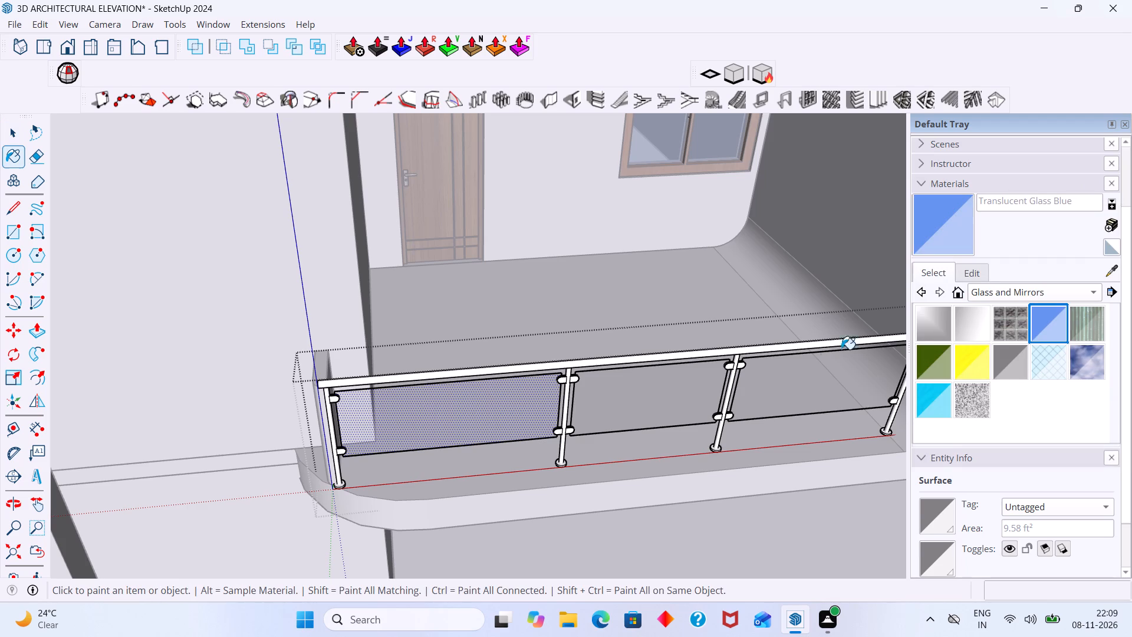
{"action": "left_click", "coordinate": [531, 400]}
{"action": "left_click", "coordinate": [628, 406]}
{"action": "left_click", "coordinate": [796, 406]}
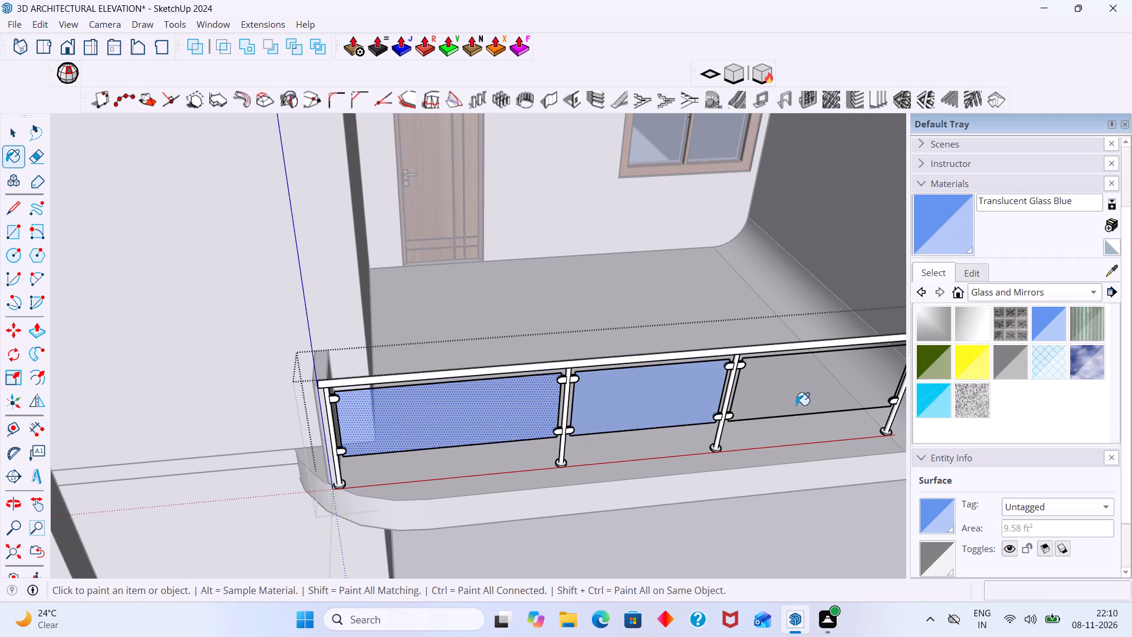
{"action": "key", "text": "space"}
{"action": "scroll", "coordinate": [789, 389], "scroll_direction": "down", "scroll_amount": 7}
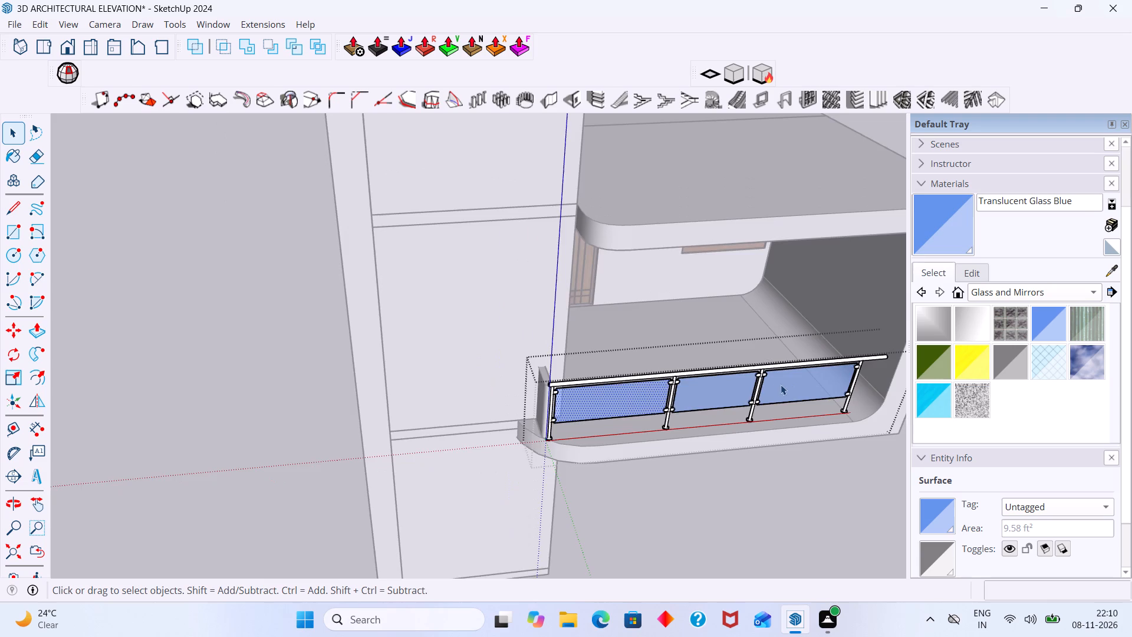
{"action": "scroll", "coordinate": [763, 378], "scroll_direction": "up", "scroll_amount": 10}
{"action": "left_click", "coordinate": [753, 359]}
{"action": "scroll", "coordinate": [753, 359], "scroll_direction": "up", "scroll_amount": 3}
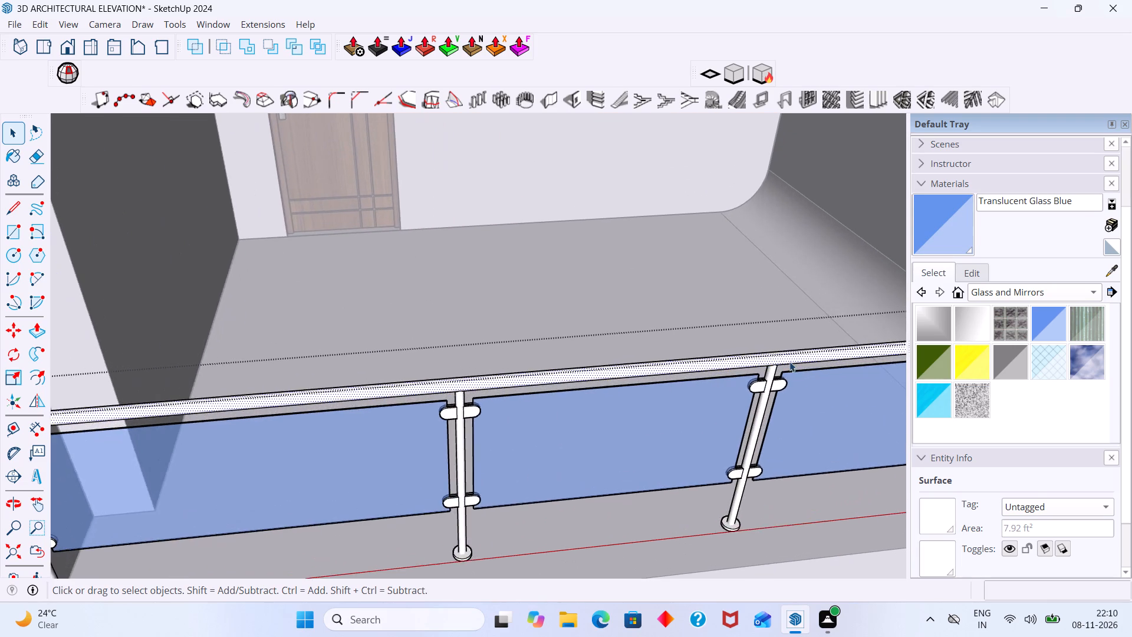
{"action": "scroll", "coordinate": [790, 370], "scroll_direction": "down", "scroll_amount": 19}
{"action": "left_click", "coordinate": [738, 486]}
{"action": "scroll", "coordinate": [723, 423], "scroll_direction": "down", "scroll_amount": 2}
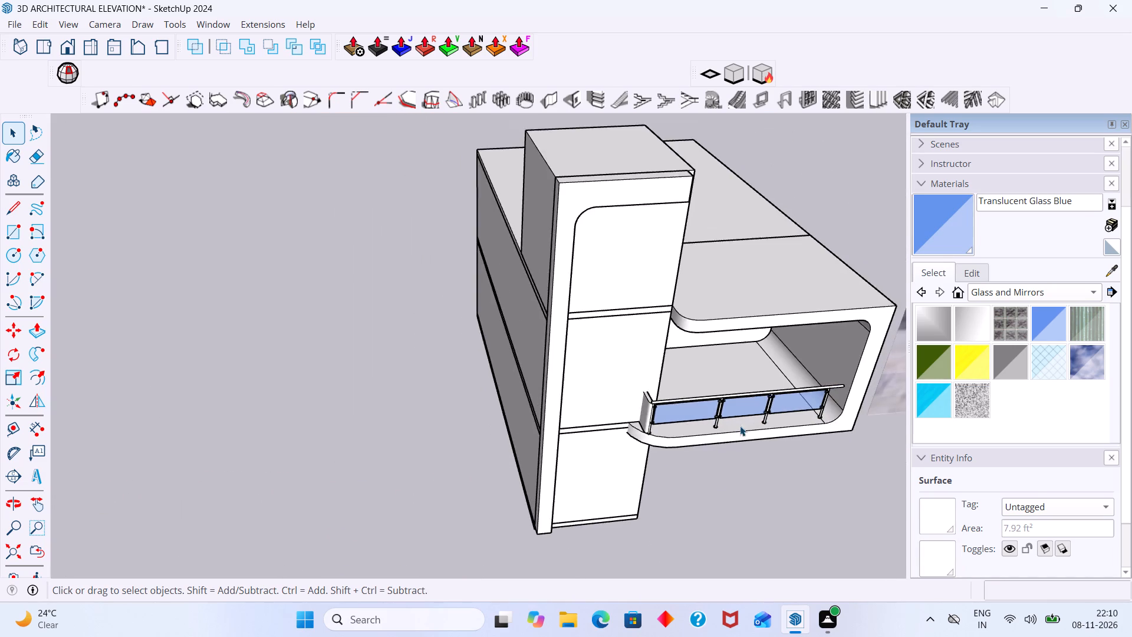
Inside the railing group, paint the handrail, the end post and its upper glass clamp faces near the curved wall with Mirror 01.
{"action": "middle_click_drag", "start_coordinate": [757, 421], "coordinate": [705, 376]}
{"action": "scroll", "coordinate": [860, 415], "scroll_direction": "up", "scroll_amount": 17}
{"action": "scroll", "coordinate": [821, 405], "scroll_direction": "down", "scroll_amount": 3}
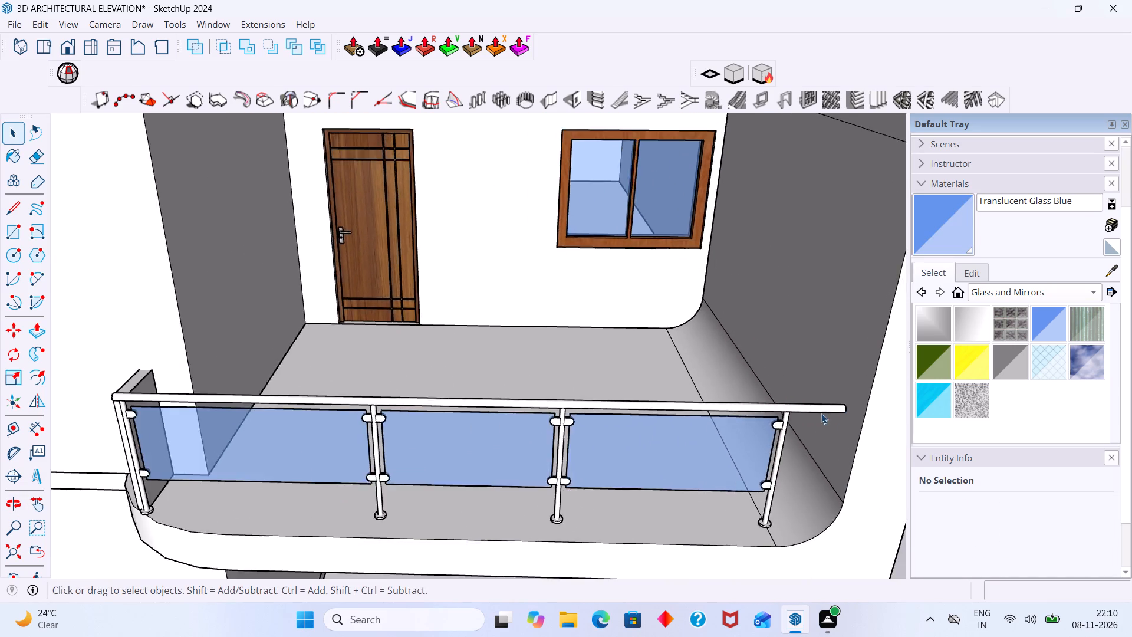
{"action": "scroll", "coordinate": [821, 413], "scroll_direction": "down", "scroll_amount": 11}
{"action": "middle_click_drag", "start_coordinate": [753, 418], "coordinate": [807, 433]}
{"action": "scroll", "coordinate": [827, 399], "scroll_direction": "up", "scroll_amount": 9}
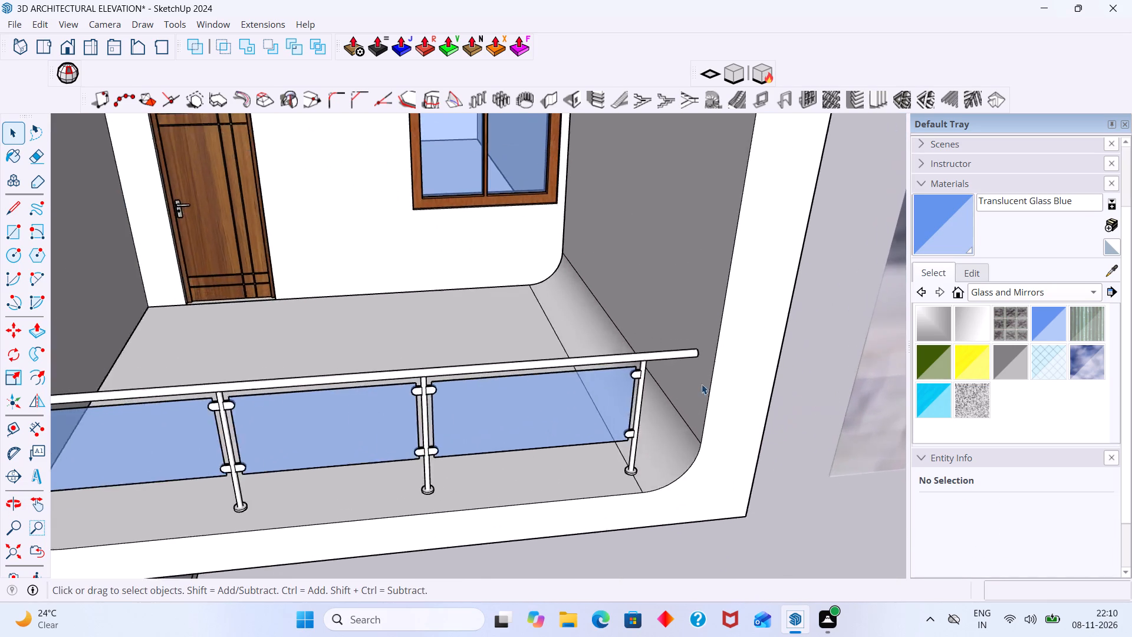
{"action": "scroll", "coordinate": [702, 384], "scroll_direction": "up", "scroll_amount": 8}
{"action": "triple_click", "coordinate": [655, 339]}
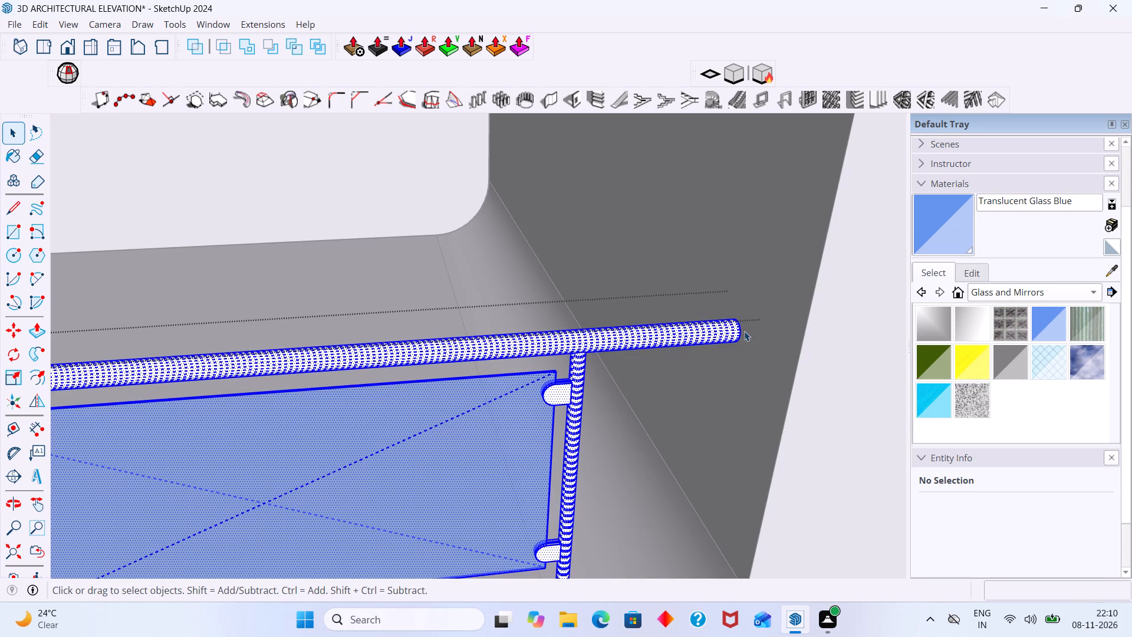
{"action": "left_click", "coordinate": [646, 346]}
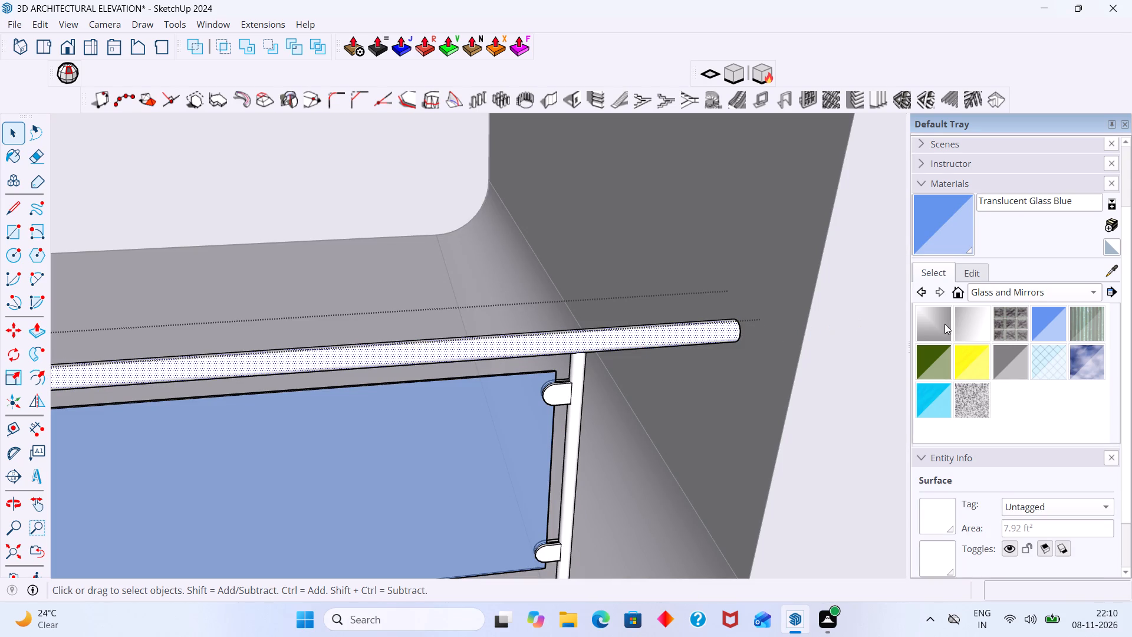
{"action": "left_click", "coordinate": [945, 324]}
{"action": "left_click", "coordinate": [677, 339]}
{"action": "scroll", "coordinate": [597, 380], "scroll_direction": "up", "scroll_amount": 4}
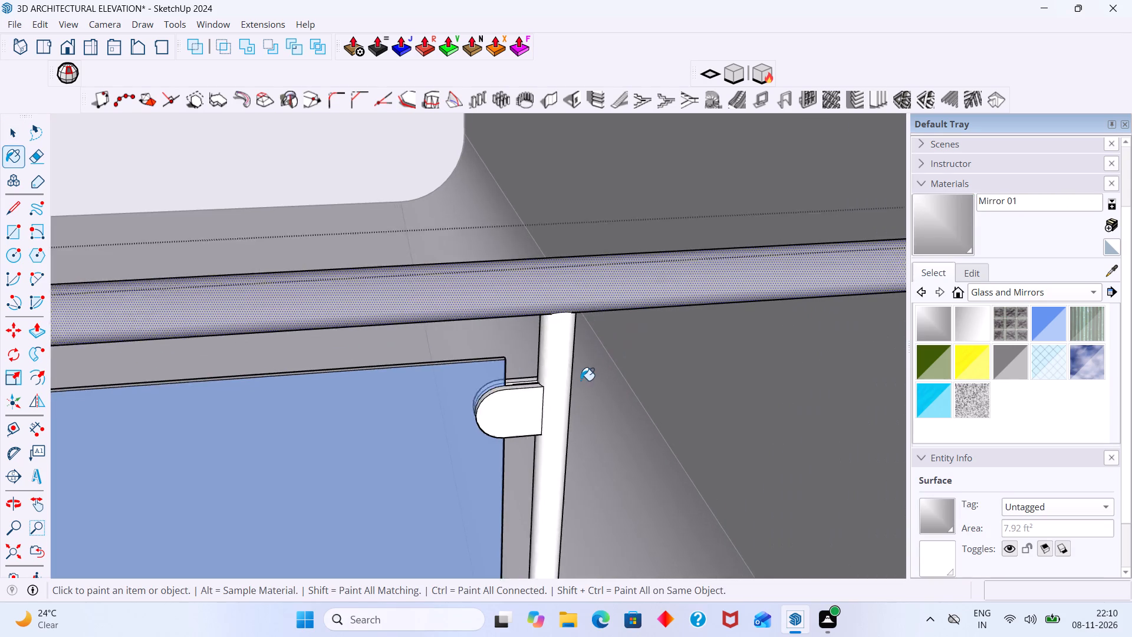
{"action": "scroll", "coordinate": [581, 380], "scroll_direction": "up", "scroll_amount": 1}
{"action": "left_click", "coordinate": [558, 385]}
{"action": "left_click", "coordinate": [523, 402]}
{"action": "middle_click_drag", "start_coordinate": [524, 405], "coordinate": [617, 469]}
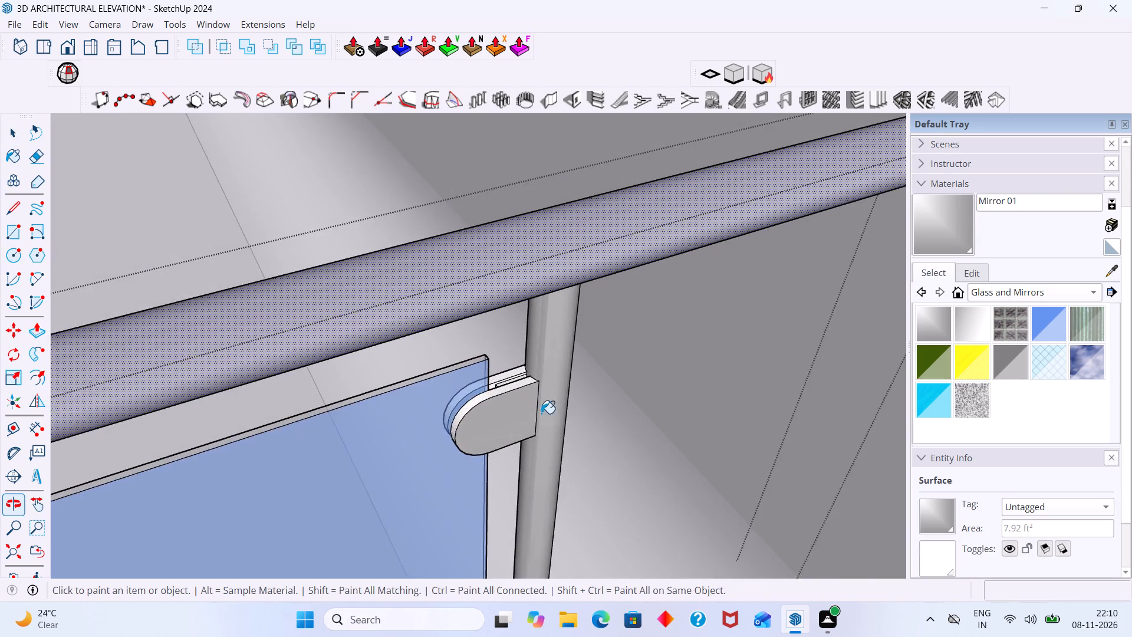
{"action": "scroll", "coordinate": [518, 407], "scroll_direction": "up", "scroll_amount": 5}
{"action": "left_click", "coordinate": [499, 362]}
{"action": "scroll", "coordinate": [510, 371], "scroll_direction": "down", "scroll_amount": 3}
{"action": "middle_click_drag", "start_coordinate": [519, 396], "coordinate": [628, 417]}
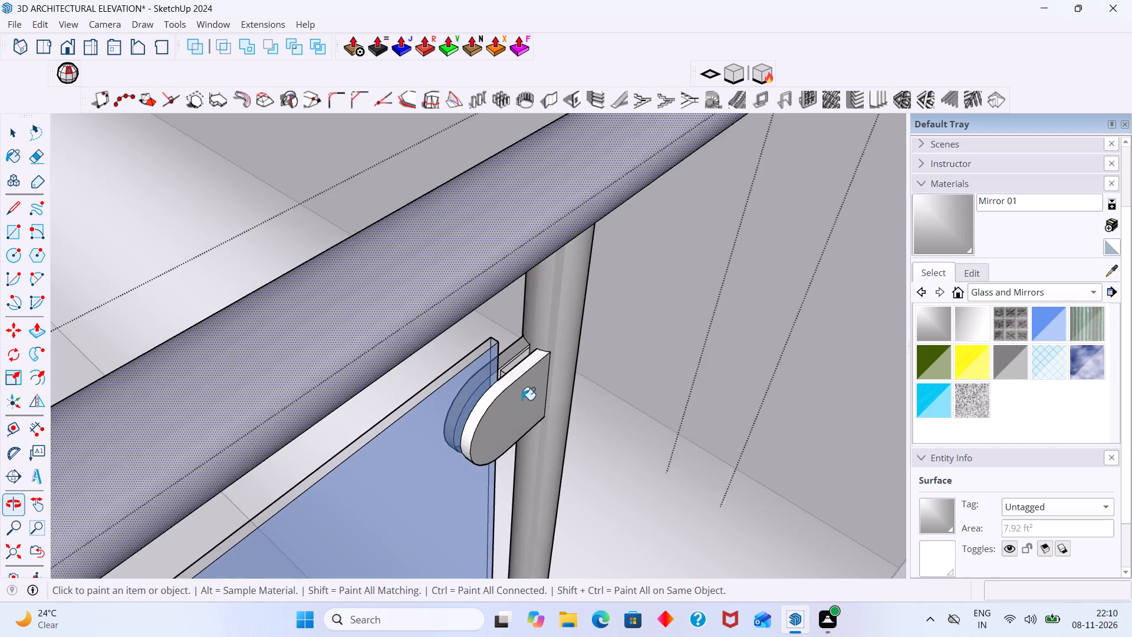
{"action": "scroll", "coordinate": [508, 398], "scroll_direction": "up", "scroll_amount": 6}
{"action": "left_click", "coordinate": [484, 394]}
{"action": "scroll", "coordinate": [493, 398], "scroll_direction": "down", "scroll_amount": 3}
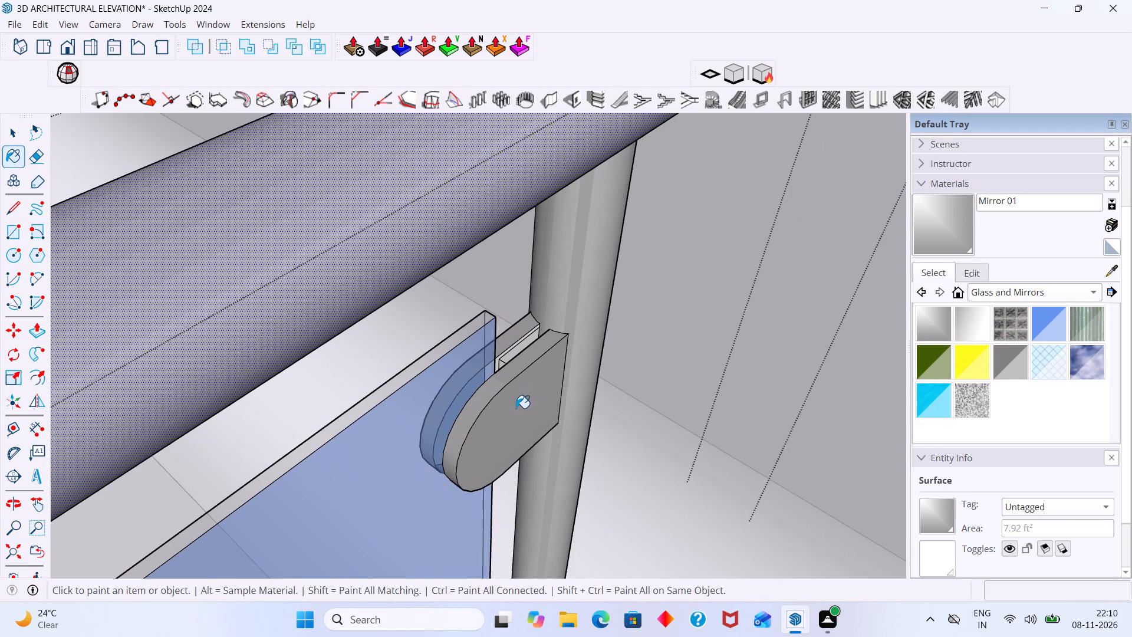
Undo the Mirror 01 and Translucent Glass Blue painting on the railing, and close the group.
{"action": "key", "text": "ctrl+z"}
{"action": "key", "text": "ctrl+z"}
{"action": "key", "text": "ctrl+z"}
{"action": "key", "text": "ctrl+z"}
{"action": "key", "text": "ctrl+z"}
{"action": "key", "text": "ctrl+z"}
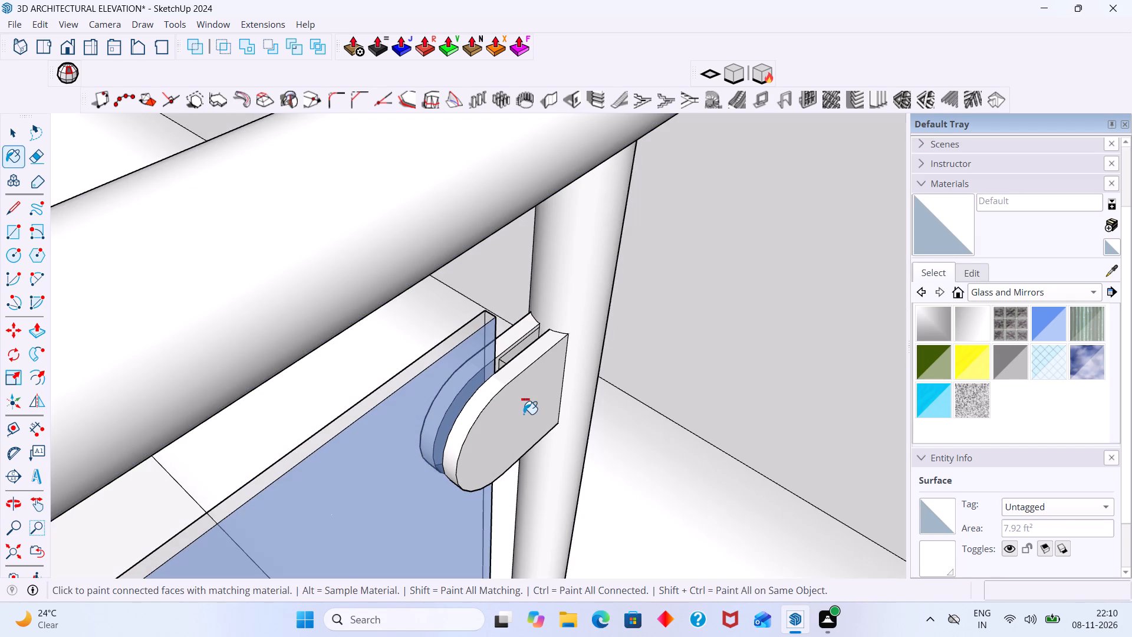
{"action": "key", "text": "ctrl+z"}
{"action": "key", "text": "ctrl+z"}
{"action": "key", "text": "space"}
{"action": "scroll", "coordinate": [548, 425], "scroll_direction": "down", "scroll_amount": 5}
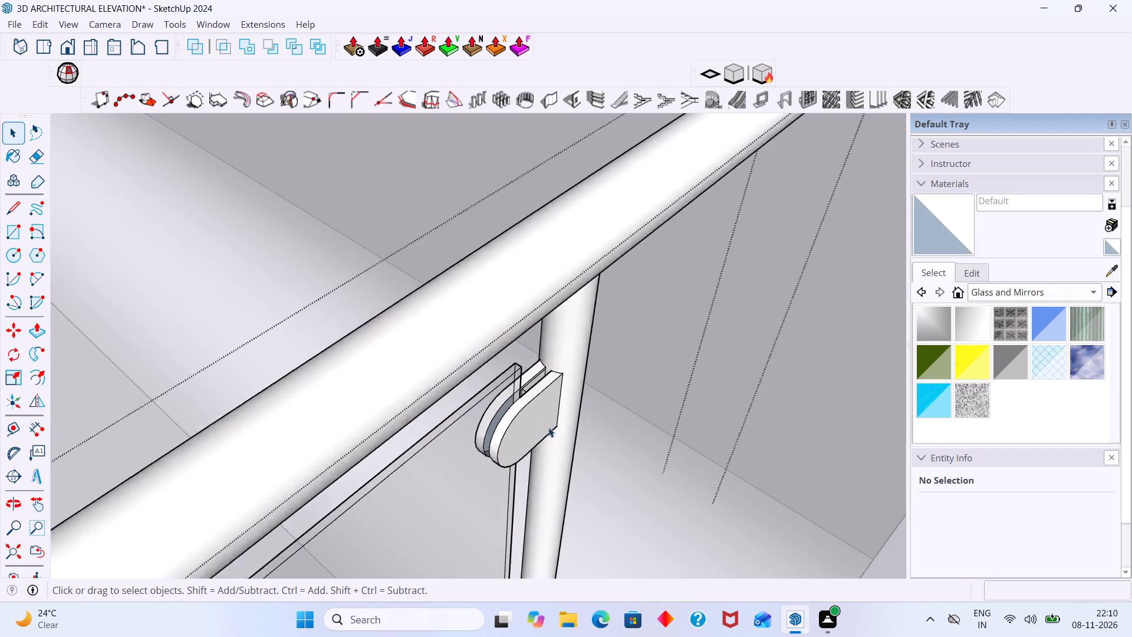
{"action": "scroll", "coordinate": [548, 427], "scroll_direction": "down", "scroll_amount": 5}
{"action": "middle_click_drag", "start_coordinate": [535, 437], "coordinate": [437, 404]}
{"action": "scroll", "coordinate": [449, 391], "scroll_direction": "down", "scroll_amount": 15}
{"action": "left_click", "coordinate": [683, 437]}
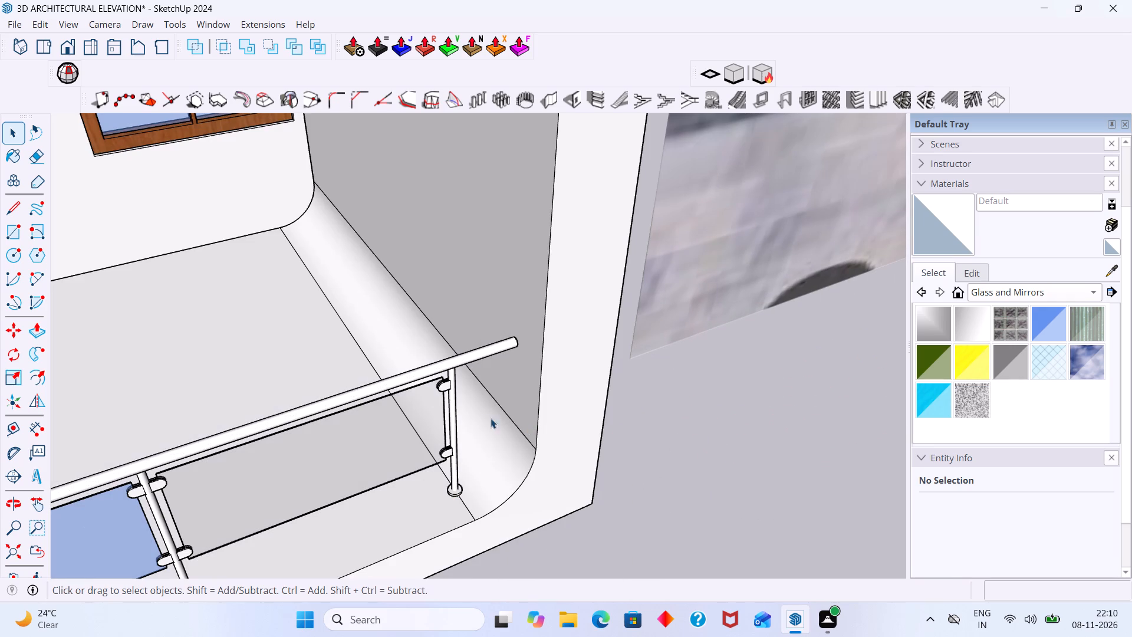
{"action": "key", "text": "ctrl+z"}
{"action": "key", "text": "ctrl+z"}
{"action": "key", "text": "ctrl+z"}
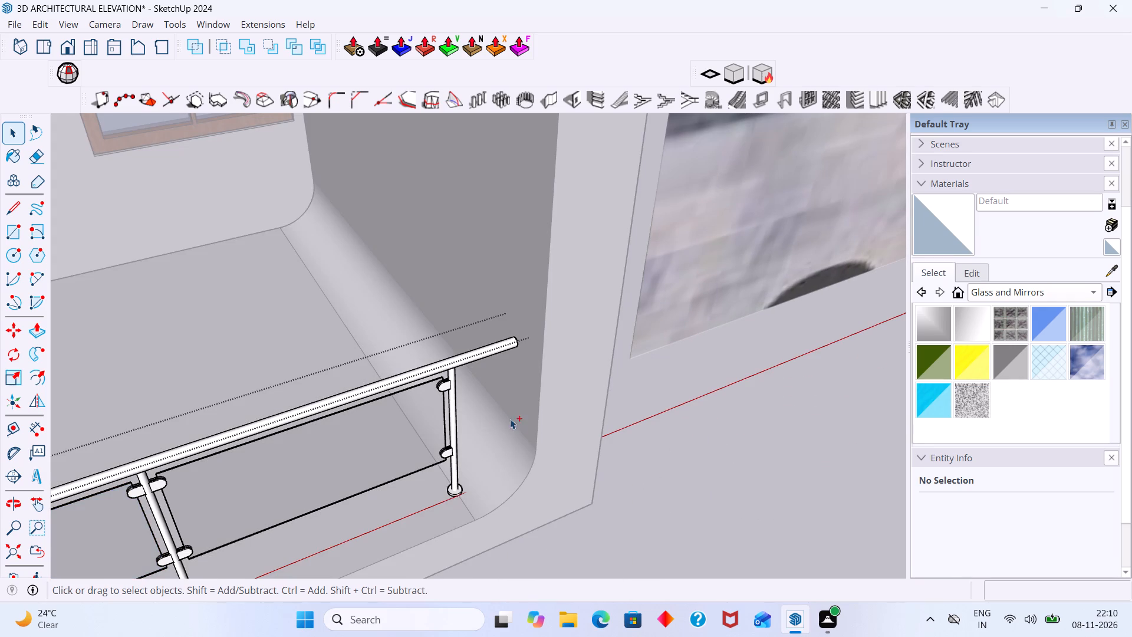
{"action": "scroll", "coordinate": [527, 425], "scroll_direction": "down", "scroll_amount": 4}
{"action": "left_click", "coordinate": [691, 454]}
Select the whole front railing group and paint it with Mirror 01.
{"action": "scroll", "coordinate": [616, 448], "scroll_direction": "down", "scroll_amount": 2}
{"action": "middle_click_drag", "start_coordinate": [614, 458], "coordinate": [759, 301], "text": "shift"}
{"action": "scroll", "coordinate": [461, 337], "scroll_direction": "up", "scroll_amount": 2}
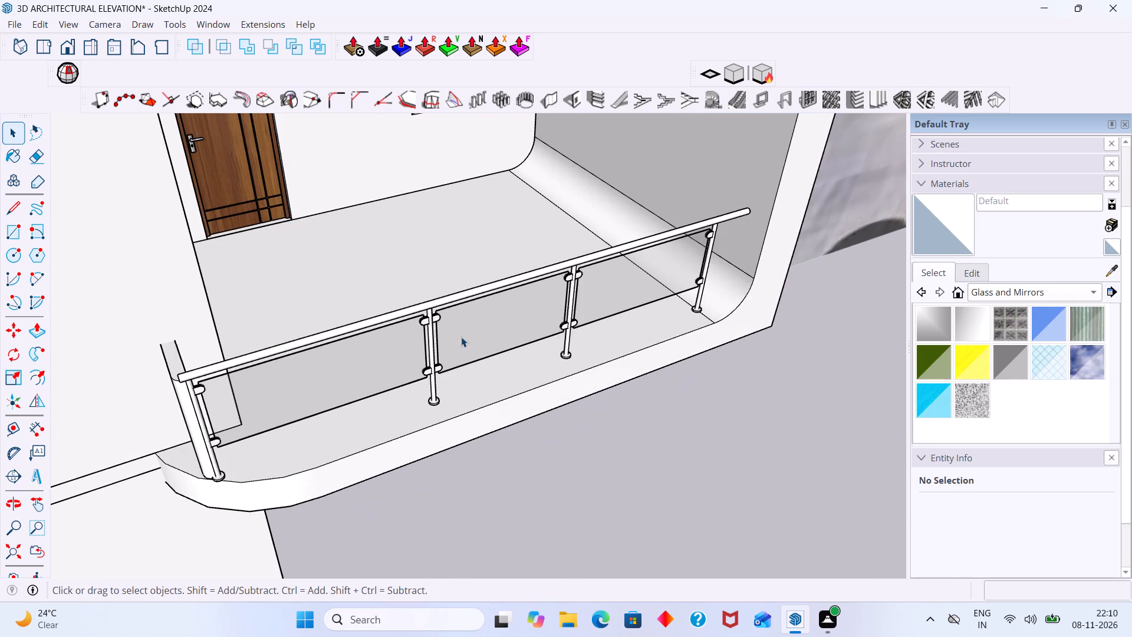
{"action": "left_click", "coordinate": [444, 332]}
{"action": "scroll", "coordinate": [429, 333], "scroll_direction": "up", "scroll_amount": 4}
{"action": "double_click", "coordinate": [427, 334]}
{"action": "left_click", "coordinate": [434, 334]}
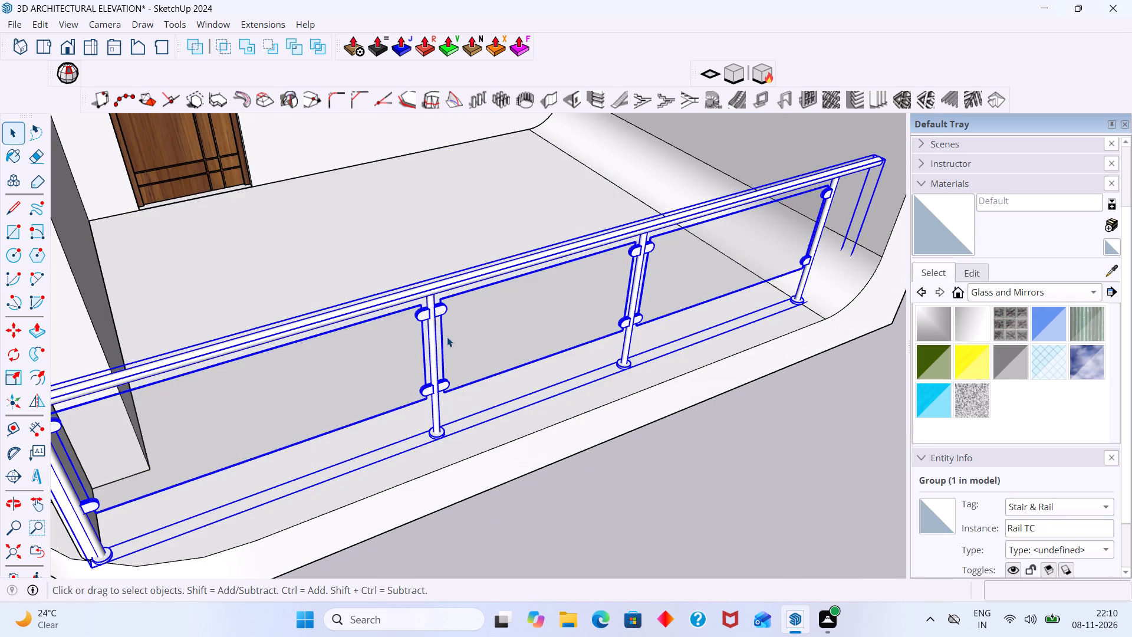
{"action": "left_click", "coordinate": [923, 321]}
{"action": "left_click", "coordinate": [498, 283]}
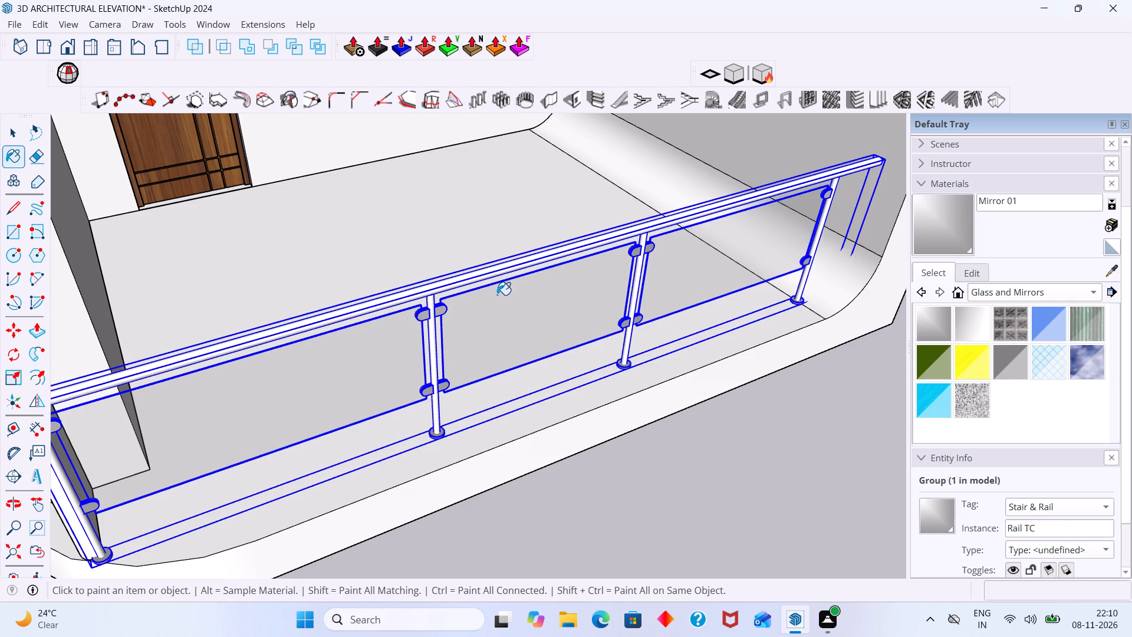
{"action": "scroll", "coordinate": [493, 284], "scroll_direction": "up", "scroll_amount": 5}
{"action": "left_click", "coordinate": [458, 271]}
{"action": "left_click", "coordinate": [456, 272]}
{"action": "scroll", "coordinate": [440, 286], "scroll_direction": "up", "scroll_amount": 3}
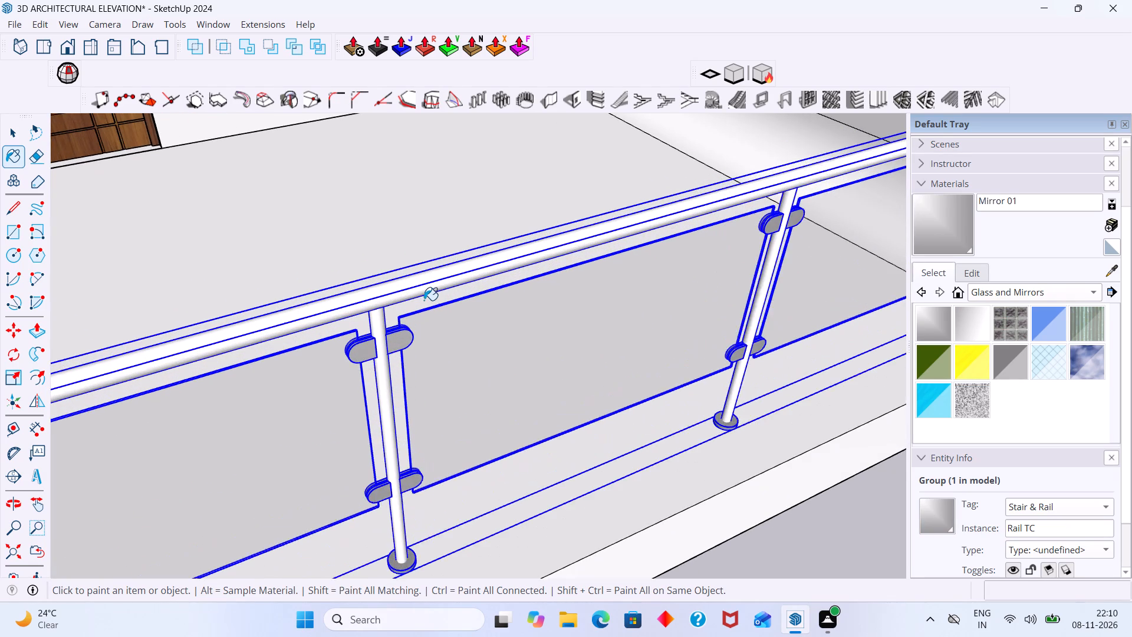
Open the railing group, select its connected posts and panels plus the handrail, paint them all with Mirror 01, and close the group.
{"action": "key", "text": "space"}
{"action": "double_click", "coordinate": [378, 303]}
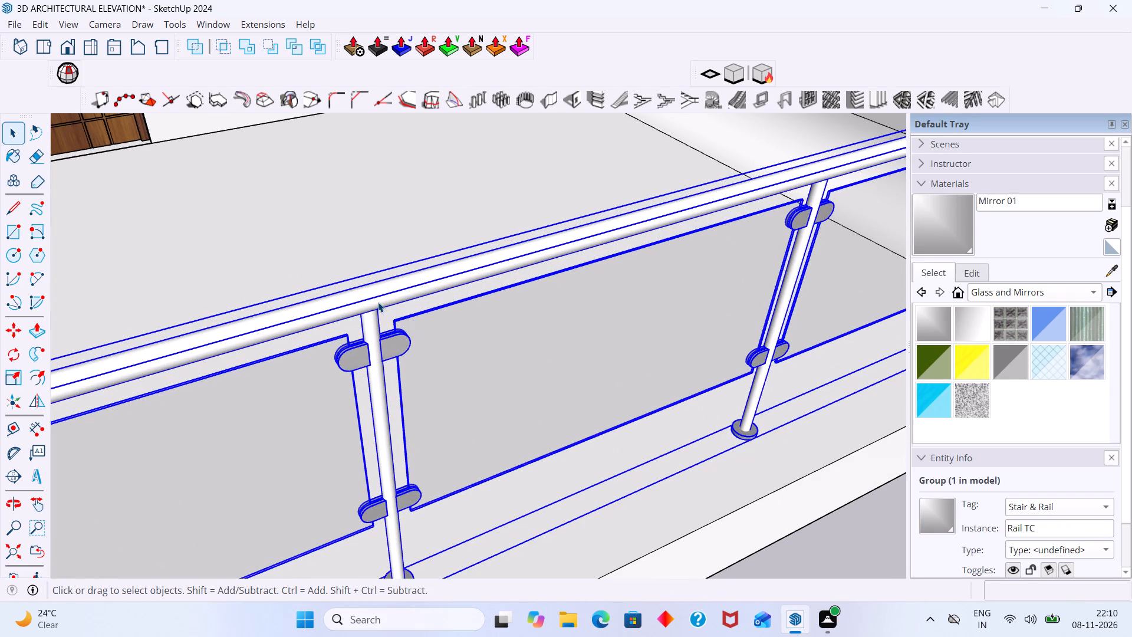
{"action": "left_click", "coordinate": [373, 301]}
{"action": "triple_click", "coordinate": [372, 306]}
{"action": "left_click", "coordinate": [372, 306]}
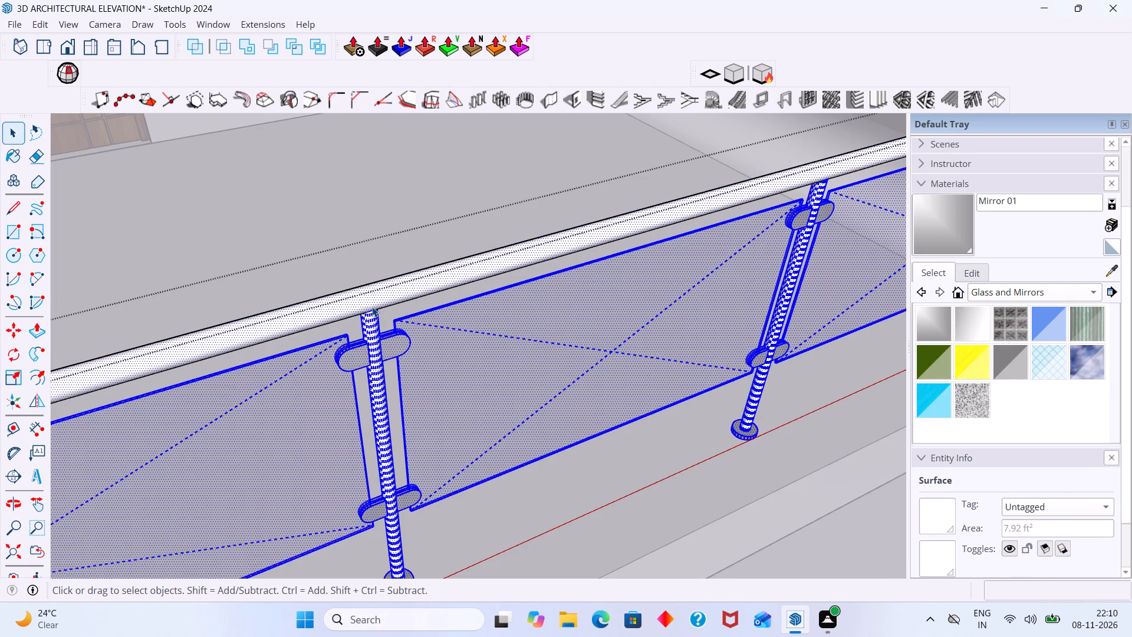
{"action": "left_click", "coordinate": [373, 305]}
{"action": "triple_click", "coordinate": [381, 300]}
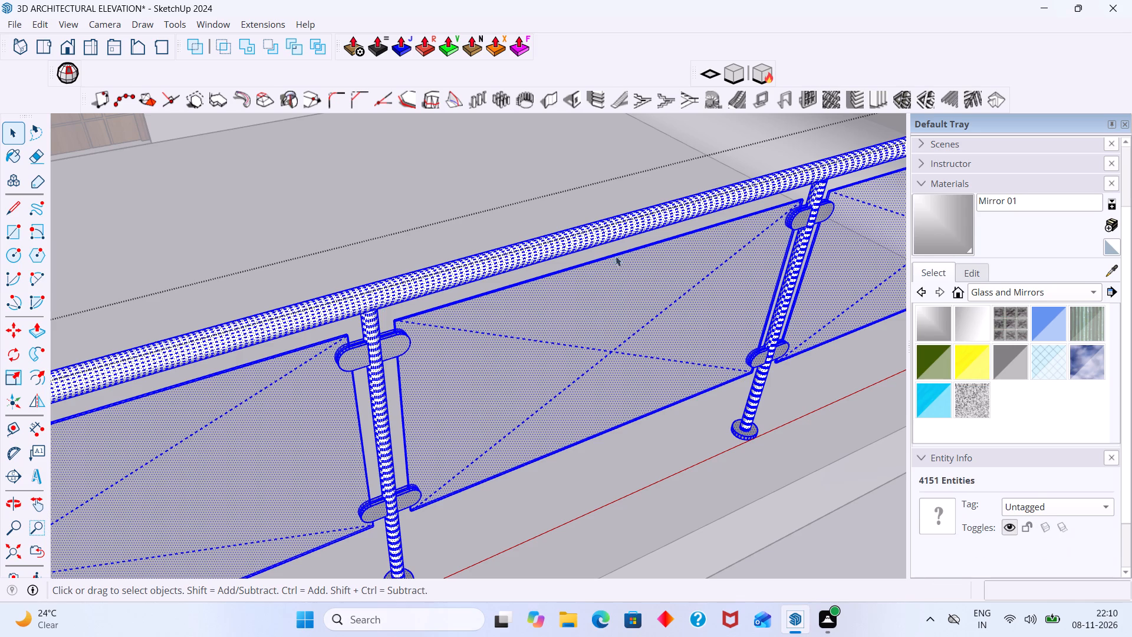
{"action": "left_click", "coordinate": [960, 236]}
{"action": "left_click", "coordinate": [375, 284]}
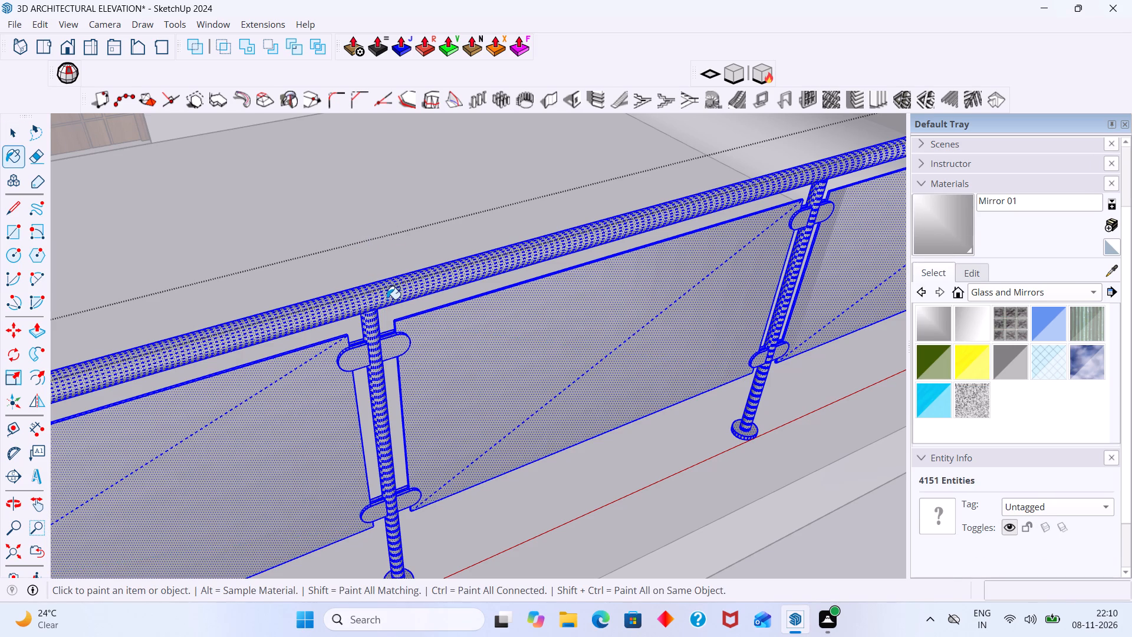
{"action": "key", "text": "space"}
{"action": "scroll", "coordinate": [432, 418], "scroll_direction": "down", "scroll_amount": 7}
{"action": "left_click", "coordinate": [720, 511]}
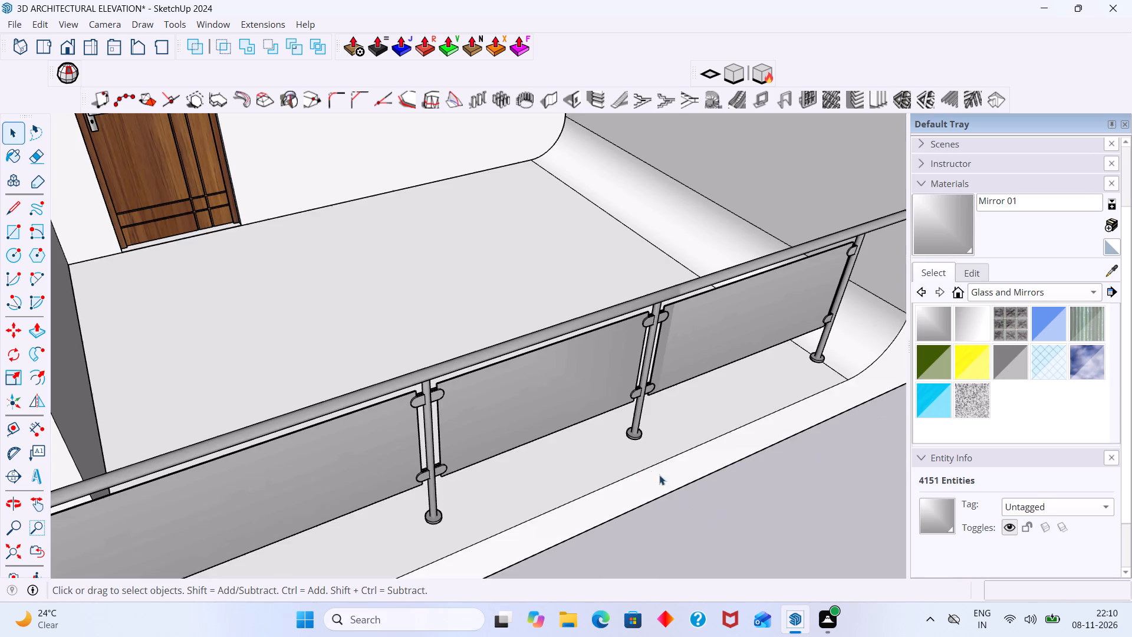
Open the front railing group, paint its three glass panels with Translucent Glass Blue, and close the group.
{"action": "scroll", "coordinate": [538, 380], "scroll_direction": "up", "scroll_amount": 5}
{"action": "left_click", "coordinate": [496, 381]}
{"action": "scroll", "coordinate": [493, 392], "scroll_direction": "up", "scroll_amount": 3}
{"action": "double_click", "coordinate": [491, 392]}
{"action": "left_click", "coordinate": [492, 396]}
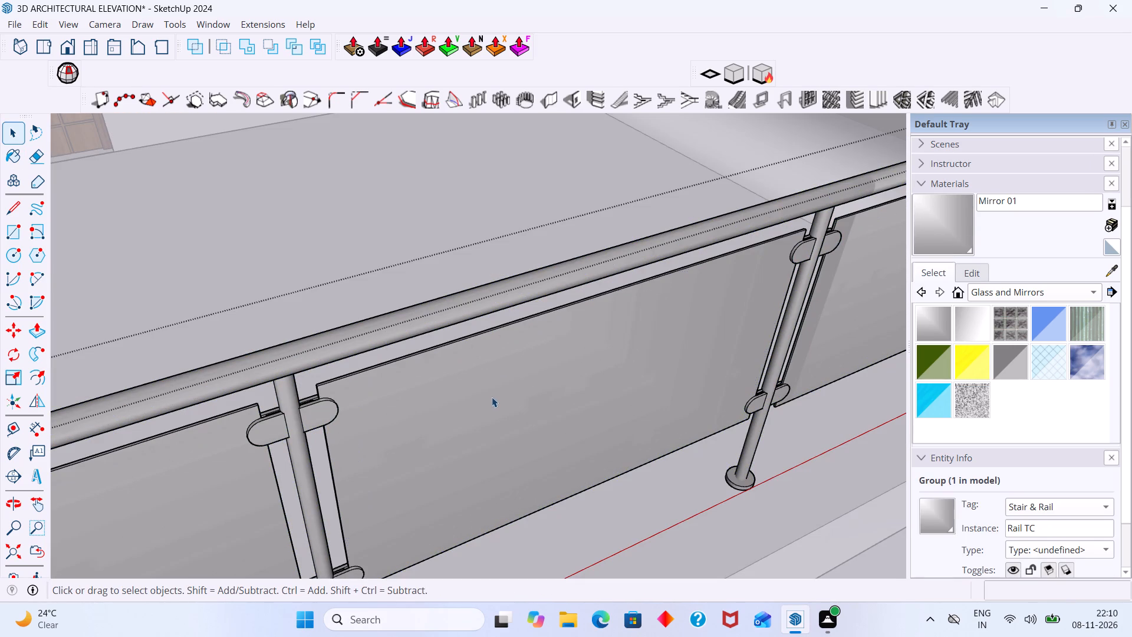
{"action": "left_click", "coordinate": [1046, 331]}
{"action": "left_click", "coordinate": [544, 385]}
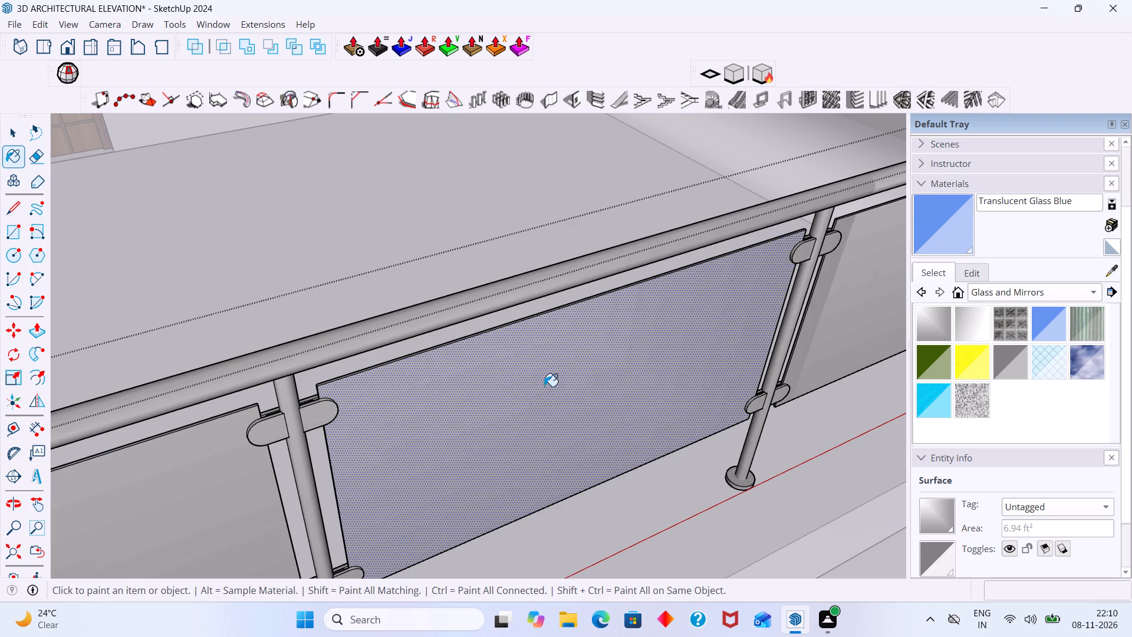
{"action": "left_click", "coordinate": [852, 317]}
{"action": "scroll", "coordinate": [564, 370], "scroll_direction": "down", "scroll_amount": 7}
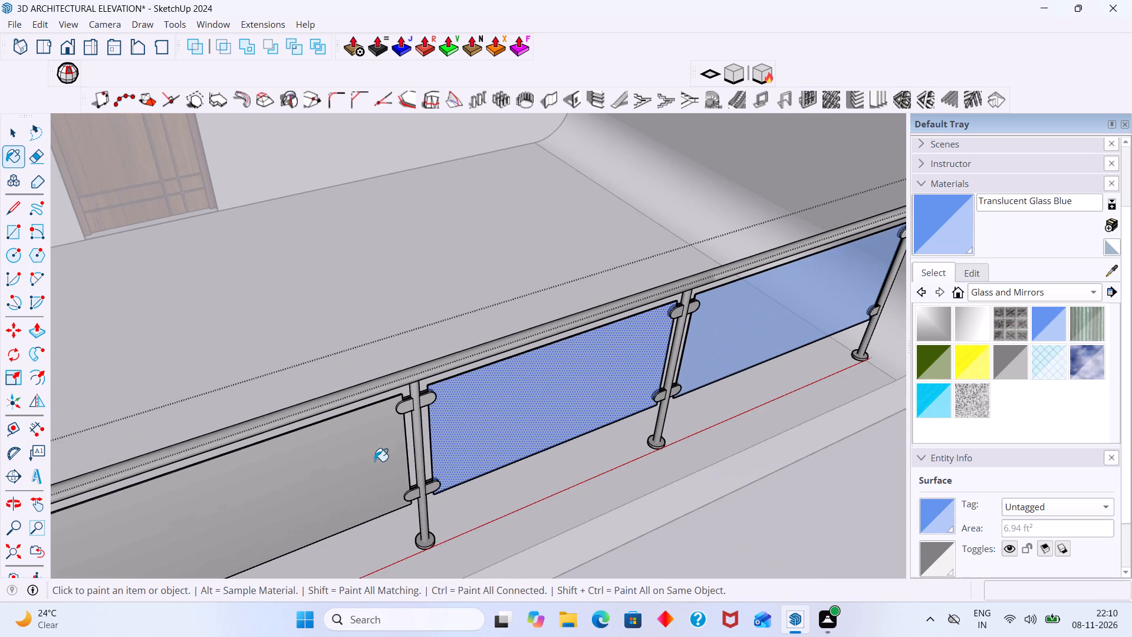
{"action": "left_click", "coordinate": [365, 457]}
{"action": "middle_click_drag", "start_coordinate": [367, 451], "coordinate": [481, 366], "text": "shift"}
{"action": "scroll", "coordinate": [450, 375], "scroll_direction": "down", "scroll_amount": 5}
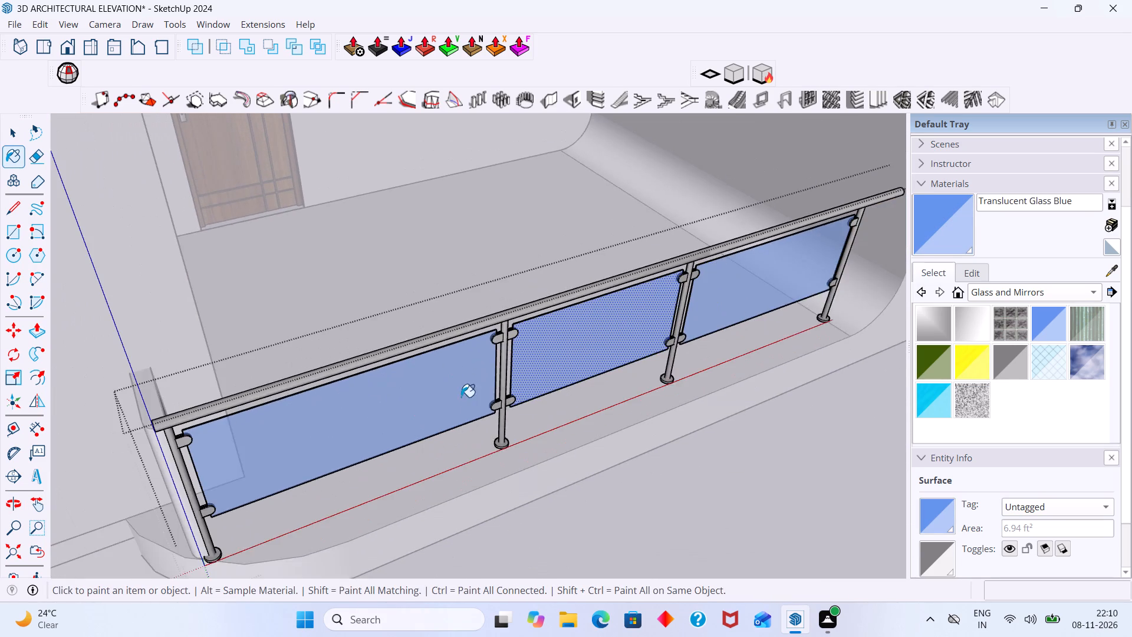
{"action": "middle_click_drag", "start_coordinate": [469, 371], "coordinate": [456, 364]}
{"action": "key", "text": "space"}
{"action": "left_click", "coordinate": [616, 491]}
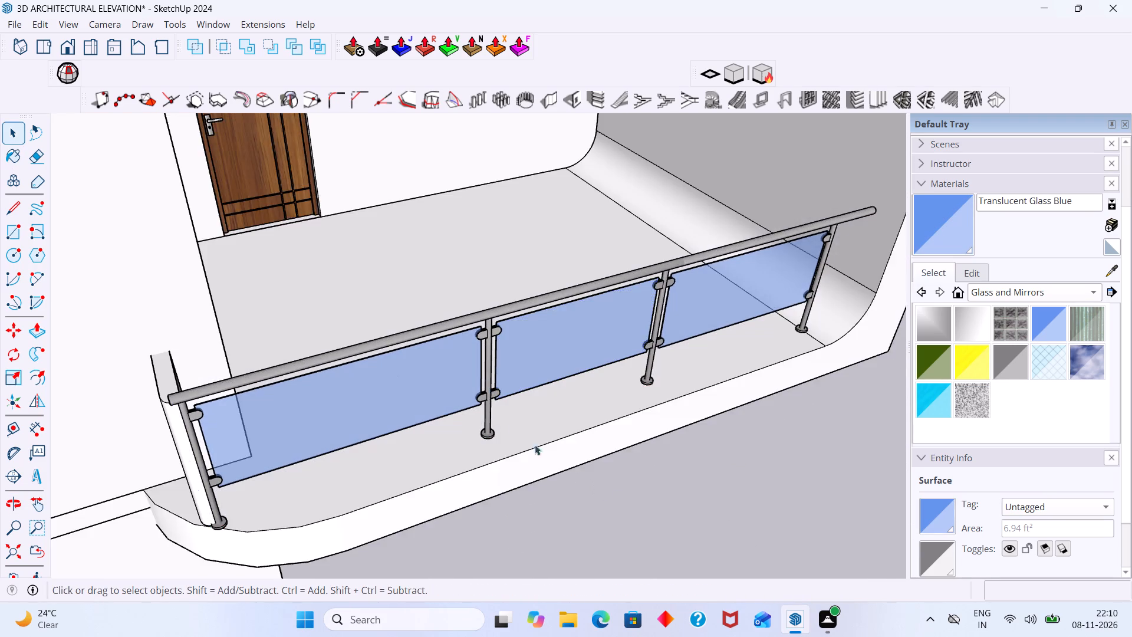
Examine the painted railing from several sides and compare the whole house model with the reference picture's facade.
{"action": "scroll", "coordinate": [451, 378], "scroll_direction": "up", "scroll_amount": 5}
{"action": "middle_click_drag", "start_coordinate": [477, 389], "coordinate": [535, 365]}
{"action": "scroll", "coordinate": [547, 367], "scroll_direction": "down", "scroll_amount": 5}
{"action": "middle_click_drag", "start_coordinate": [367, 380], "coordinate": [461, 375]}
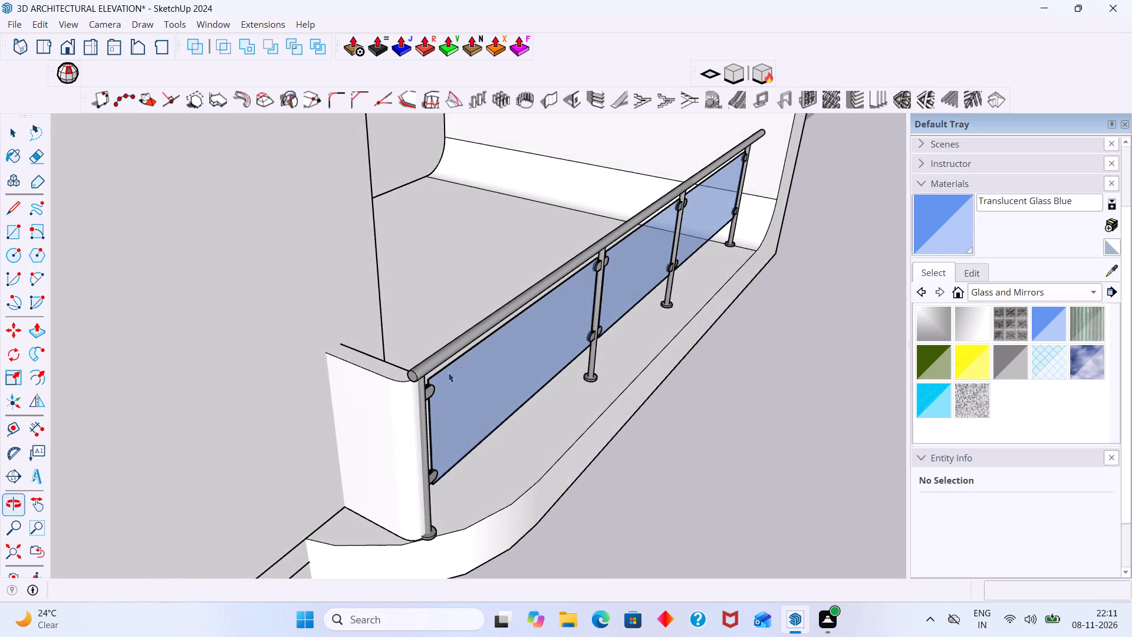
{"action": "scroll", "coordinate": [432, 367], "scroll_direction": "up", "scroll_amount": 11}
{"action": "middle_click_drag", "start_coordinate": [403, 376], "coordinate": [605, 268]}
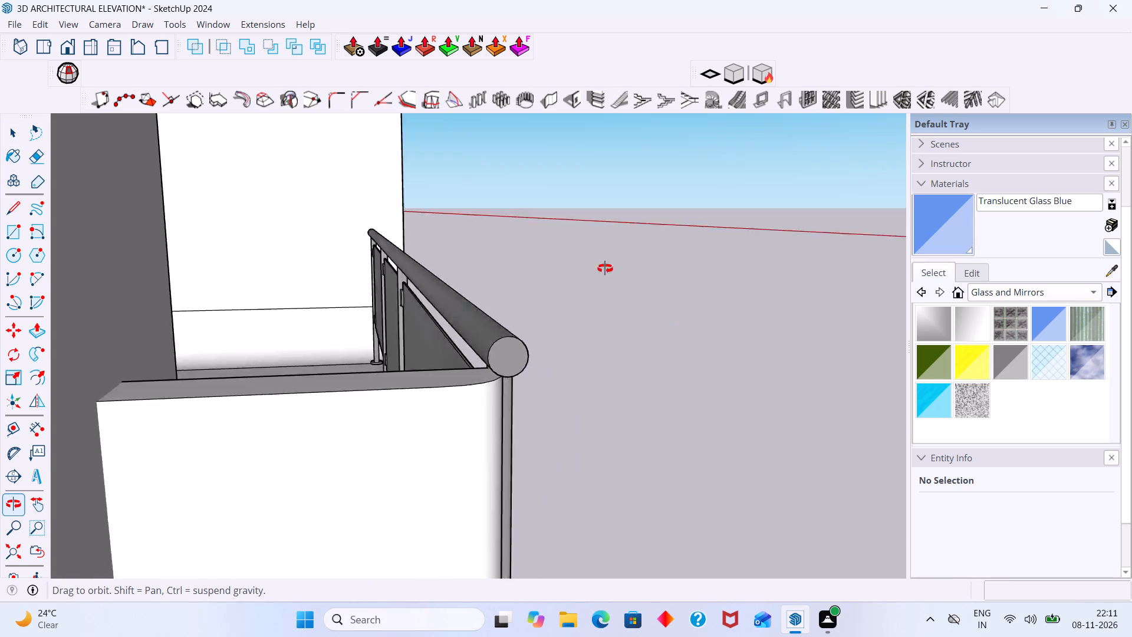
{"action": "middle_click_drag", "start_coordinate": [605, 268], "coordinate": [381, 320]}
{"action": "scroll", "coordinate": [449, 359], "scroll_direction": "down", "scroll_amount": 13}
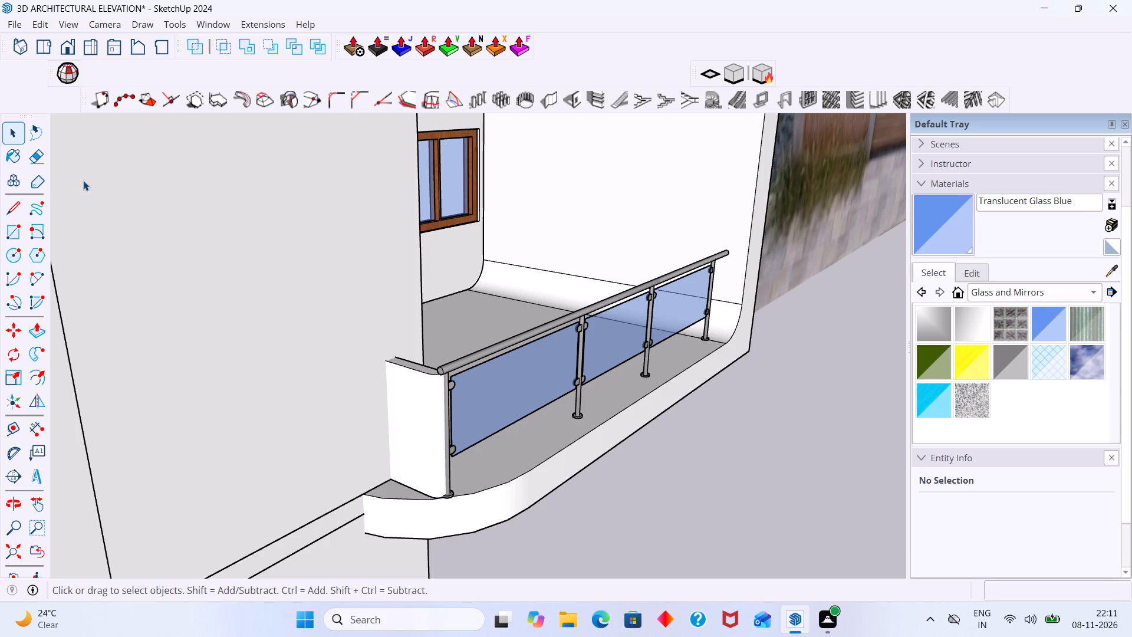
{"action": "scroll", "coordinate": [205, 136], "scroll_direction": "down", "scroll_amount": 2}
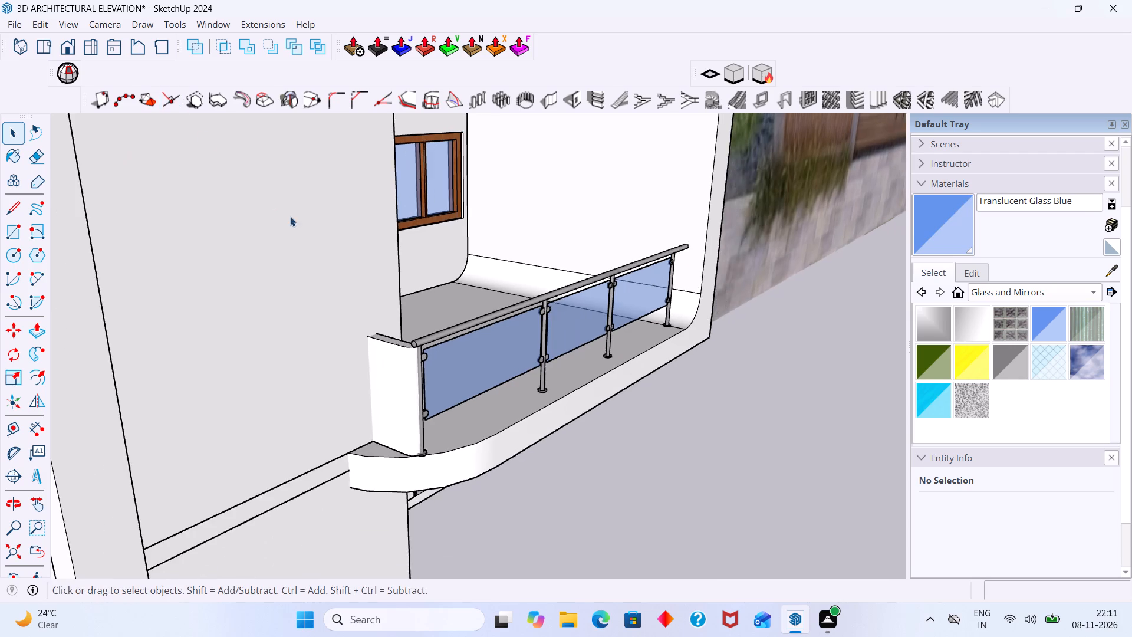
{"action": "scroll", "coordinate": [290, 216], "scroll_direction": "down", "scroll_amount": 2}
{"action": "middle_click_drag", "start_coordinate": [515, 356], "coordinate": [300, 363]}
{"action": "scroll", "coordinate": [430, 343], "scroll_direction": "down", "scroll_amount": 6}
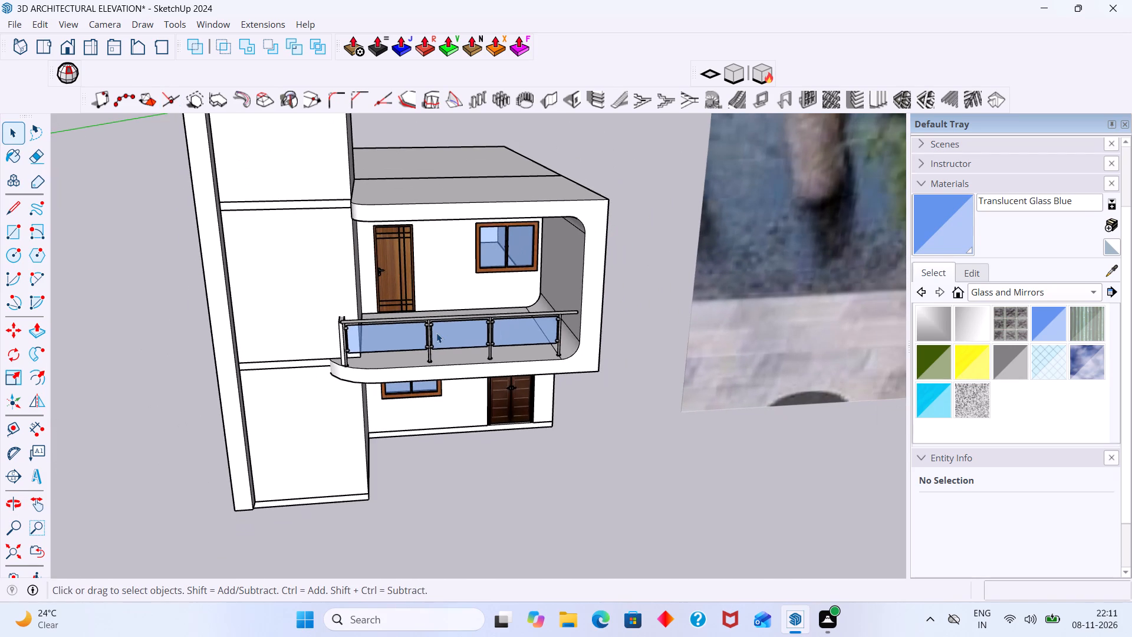
{"action": "middle_click_drag", "start_coordinate": [585, 331], "coordinate": [371, 326], "text": "shift"}
{"action": "scroll", "coordinate": [382, 320], "scroll_direction": "down", "scroll_amount": 3}
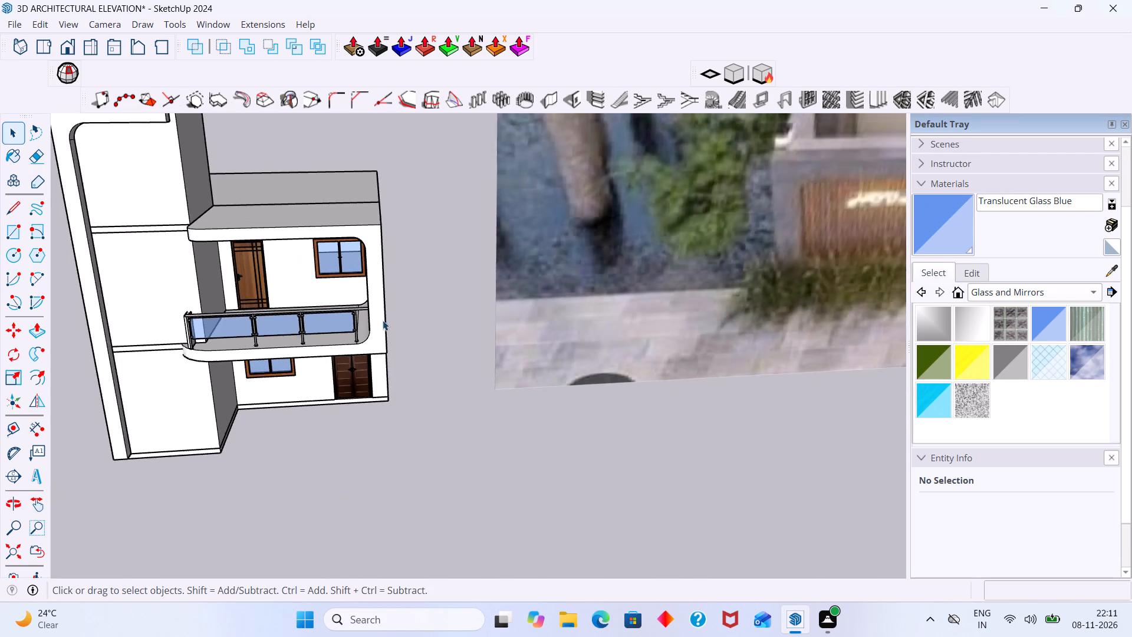
{"action": "scroll", "coordinate": [383, 320], "scroll_direction": "down", "scroll_amount": 12}
{"action": "scroll", "coordinate": [600, 311], "scroll_direction": "down", "scroll_amount": 3}
{"action": "middle_click_drag", "start_coordinate": [615, 316], "coordinate": [563, 414]}
{"action": "scroll", "coordinate": [427, 439], "scroll_direction": "up", "scroll_amount": 2}
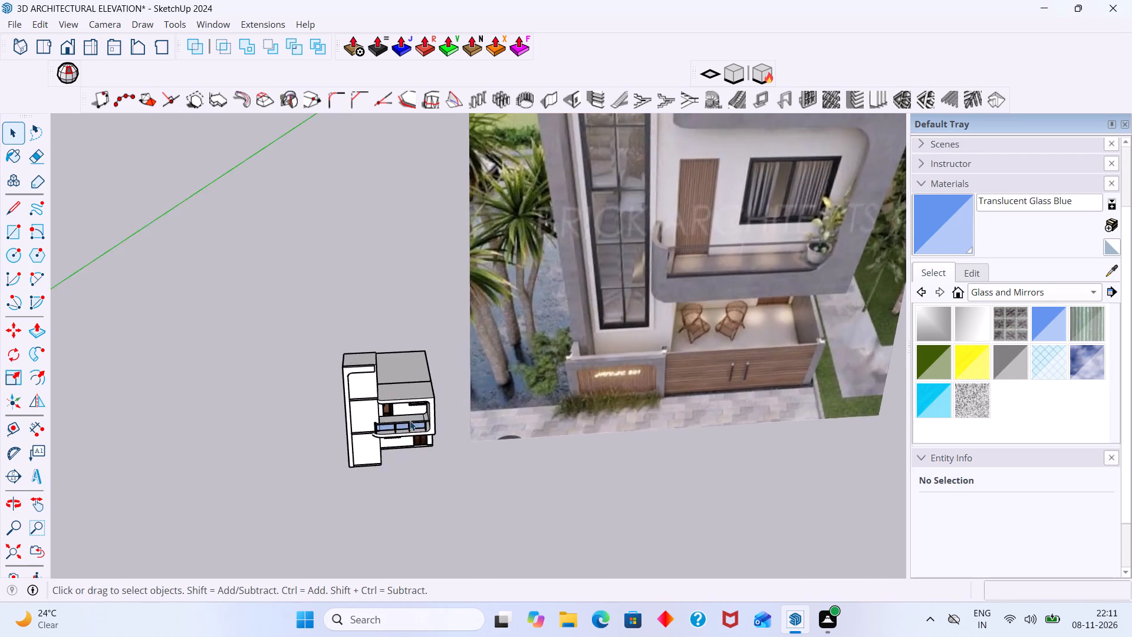
{"action": "scroll", "coordinate": [410, 421], "scroll_direction": "up", "scroll_amount": 3}
{"action": "middle_click_drag", "start_coordinate": [451, 382], "coordinate": [461, 458], "text": "shift"}
{"action": "scroll", "coordinate": [478, 434], "scroll_direction": "down", "scroll_amount": 7}
{"action": "scroll", "coordinate": [385, 468], "scroll_direction": "up", "scroll_amount": 8}
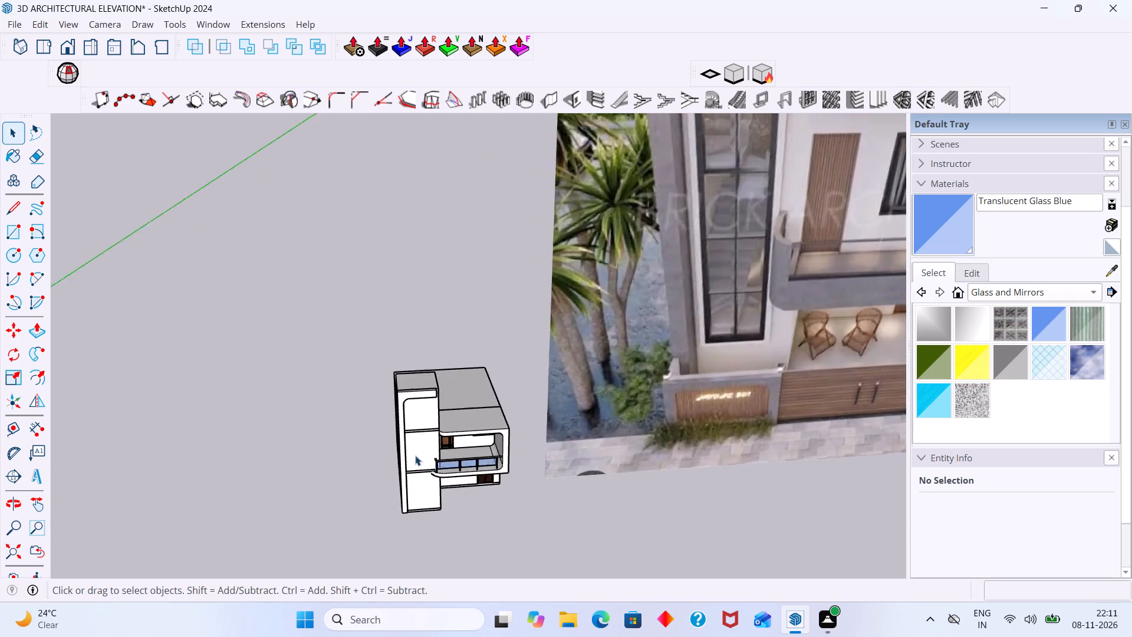
{"action": "scroll", "coordinate": [415, 455], "scroll_direction": "up", "scroll_amount": 20}
{"action": "middle_click_drag", "start_coordinate": [432, 493], "coordinate": [521, 490]}
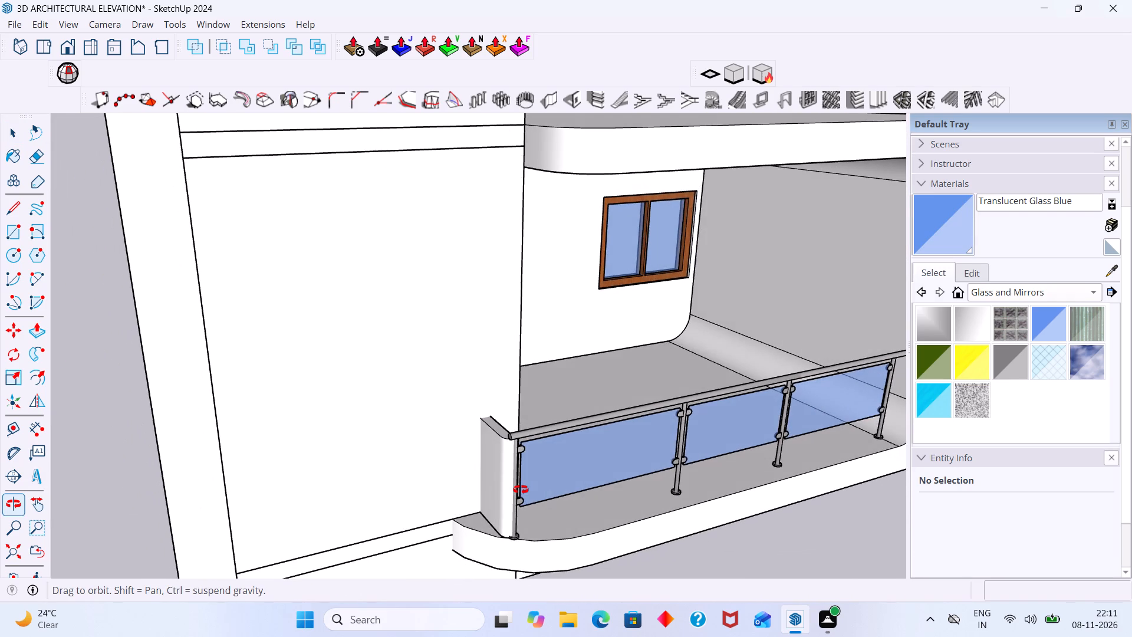
{"action": "middle_click_drag", "start_coordinate": [521, 490], "coordinate": [496, 469]}
{"action": "scroll", "coordinate": [520, 459], "scroll_direction": "down", "scroll_amount": 9}
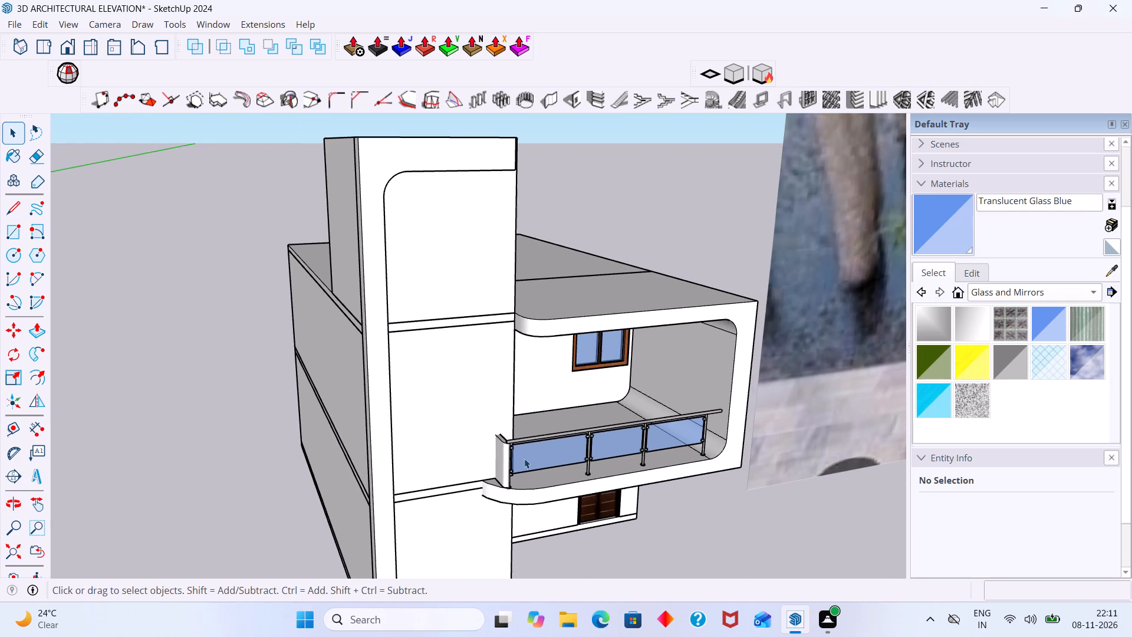
{"action": "scroll", "coordinate": [525, 455], "scroll_direction": "down", "scroll_amount": 3}
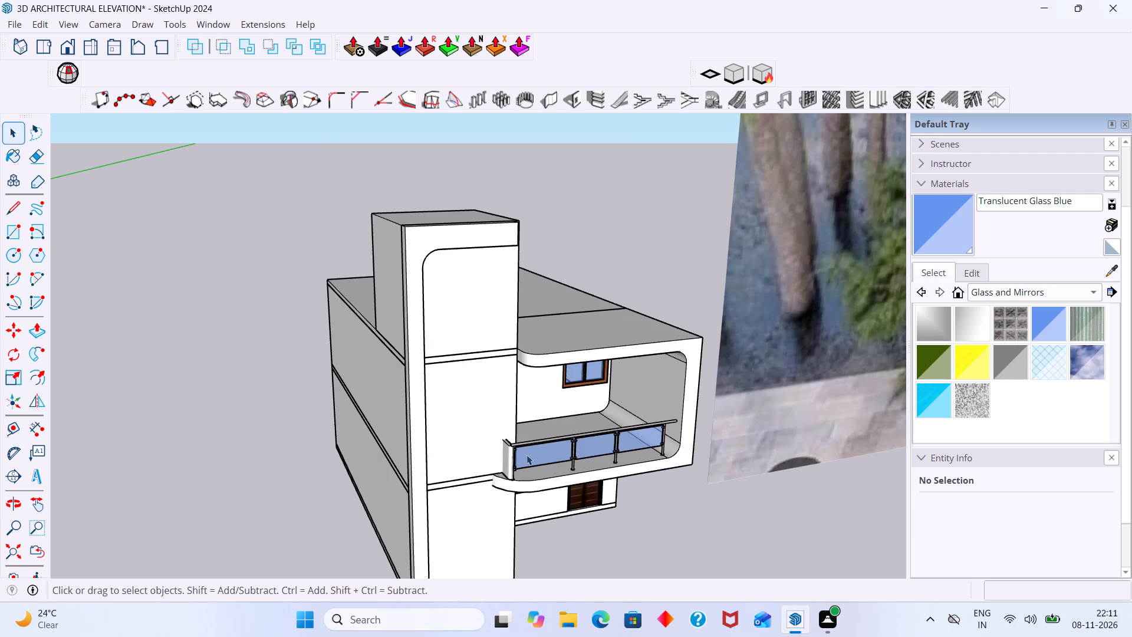
{"action": "middle_click_drag", "start_coordinate": [568, 435], "coordinate": [327, 446]}
{"action": "middle_click_drag", "start_coordinate": [422, 406], "coordinate": [414, 440]}
{"action": "scroll", "coordinate": [419, 429], "scroll_direction": "down", "scroll_amount": 2}
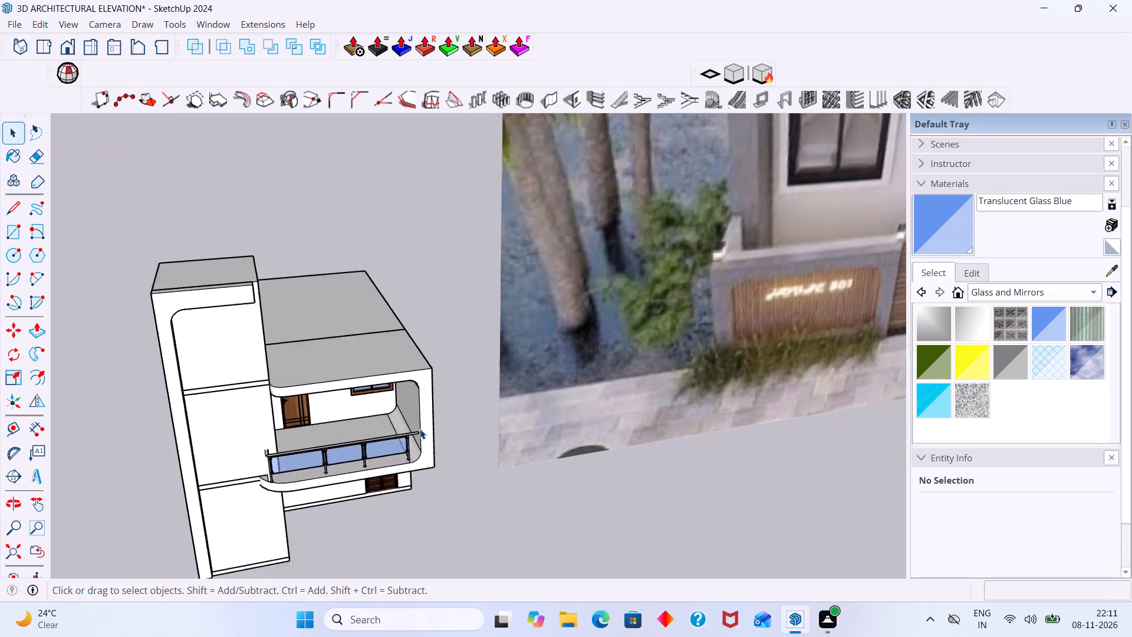
{"action": "scroll", "coordinate": [420, 429], "scroll_direction": "down", "scroll_amount": 15}
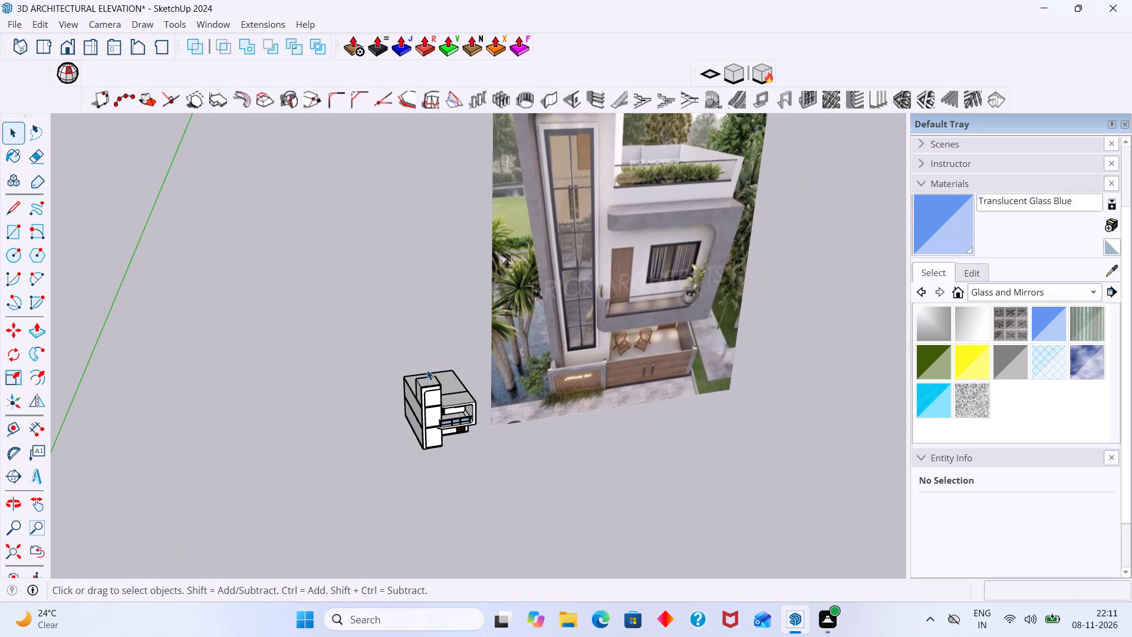
{"action": "scroll", "coordinate": [574, 310], "scroll_direction": "up", "scroll_amount": 3}
{"action": "scroll", "coordinate": [472, 429], "scroll_direction": "up", "scroll_amount": 6}
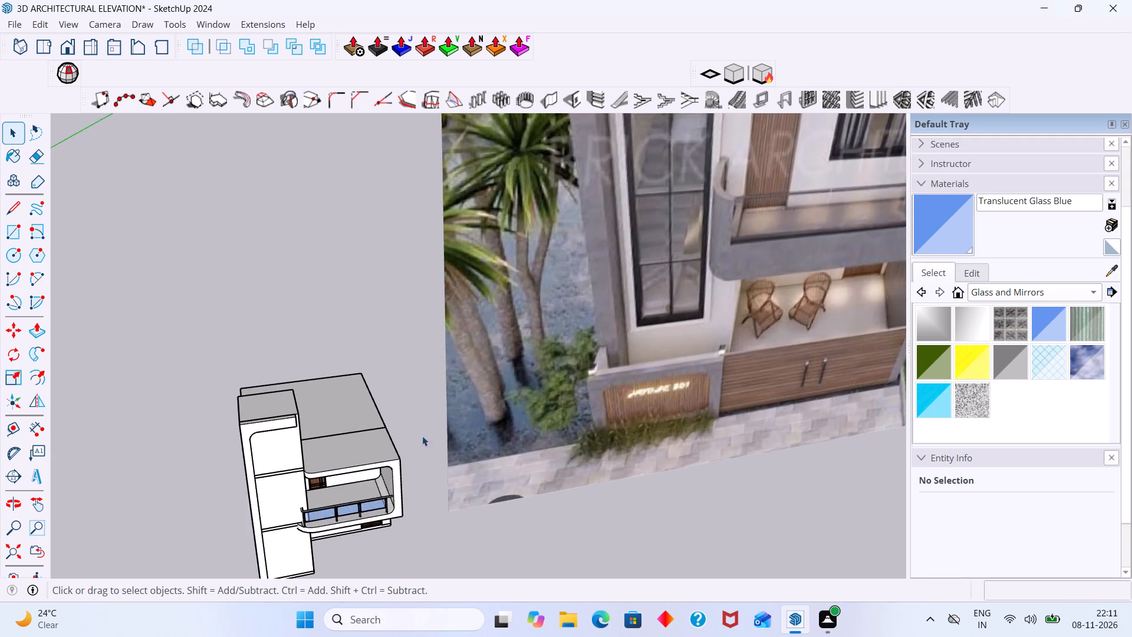
{"action": "scroll", "coordinate": [422, 436], "scroll_direction": "up", "scroll_amount": 3}
{"action": "scroll", "coordinate": [1105, 312], "scroll_direction": "up", "scroll_amount": 1}
Switch the material library to Colors and bring up its grey shades.
{"action": "left_click", "coordinate": [1094, 294]}
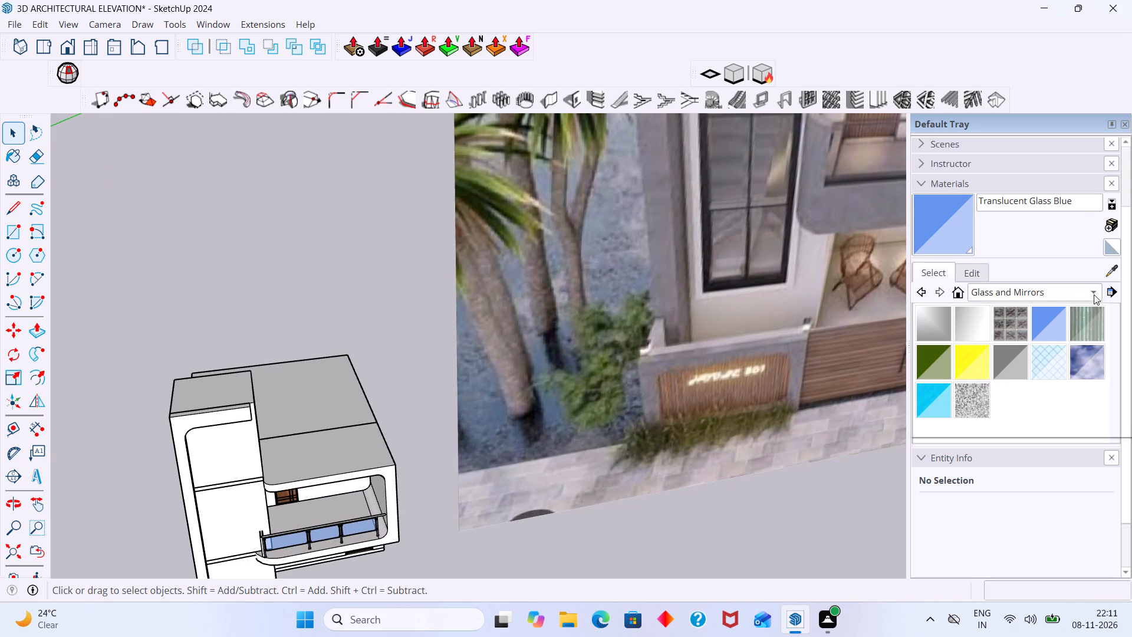
{"action": "left_click", "coordinate": [946, 268]}
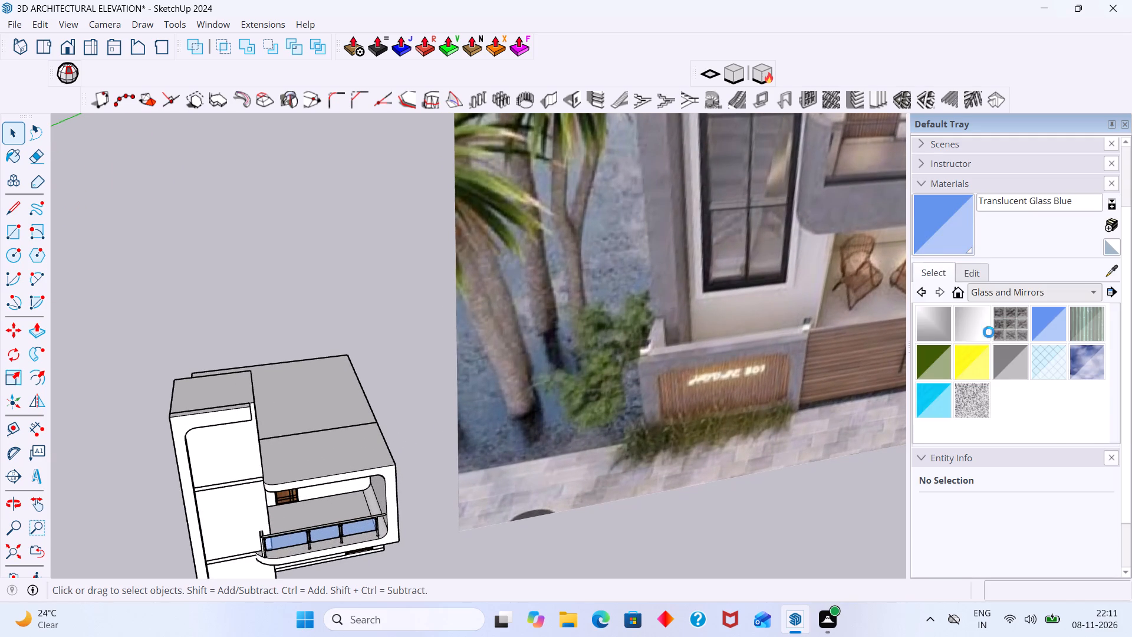
{"action": "scroll", "coordinate": [1005, 377], "scroll_direction": "down", "scroll_amount": 8}
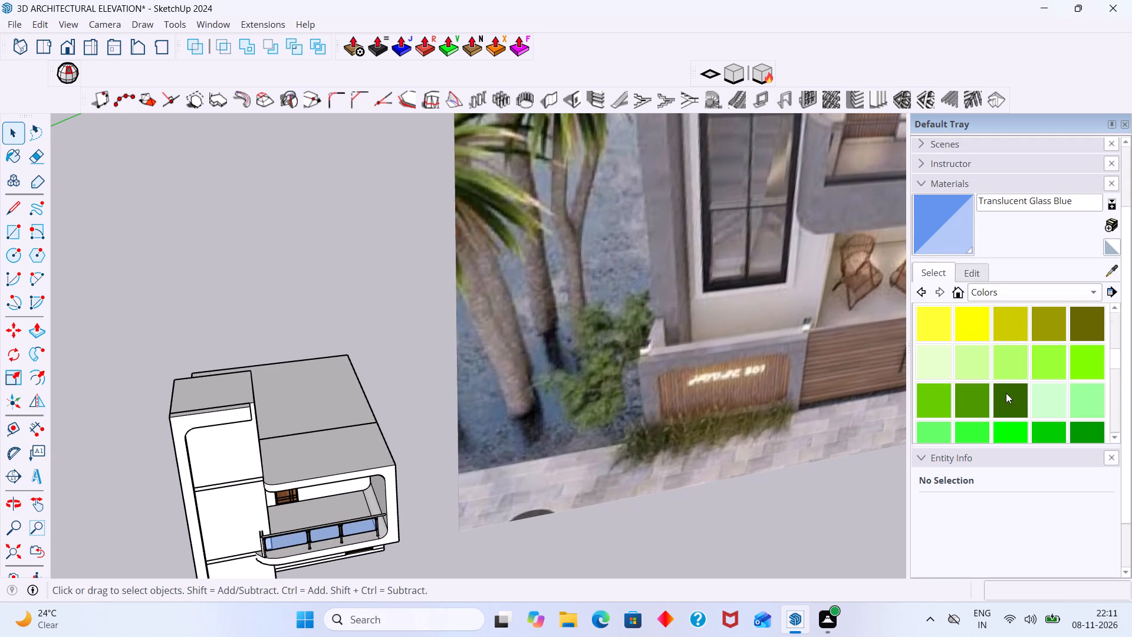
{"action": "scroll", "coordinate": [1006, 394], "scroll_direction": "down", "scroll_amount": 4}
{"action": "scroll", "coordinate": [1006, 397], "scroll_direction": "up", "scroll_amount": 2}
{"action": "scroll", "coordinate": [1006, 397], "scroll_direction": "down", "scroll_amount": 2}
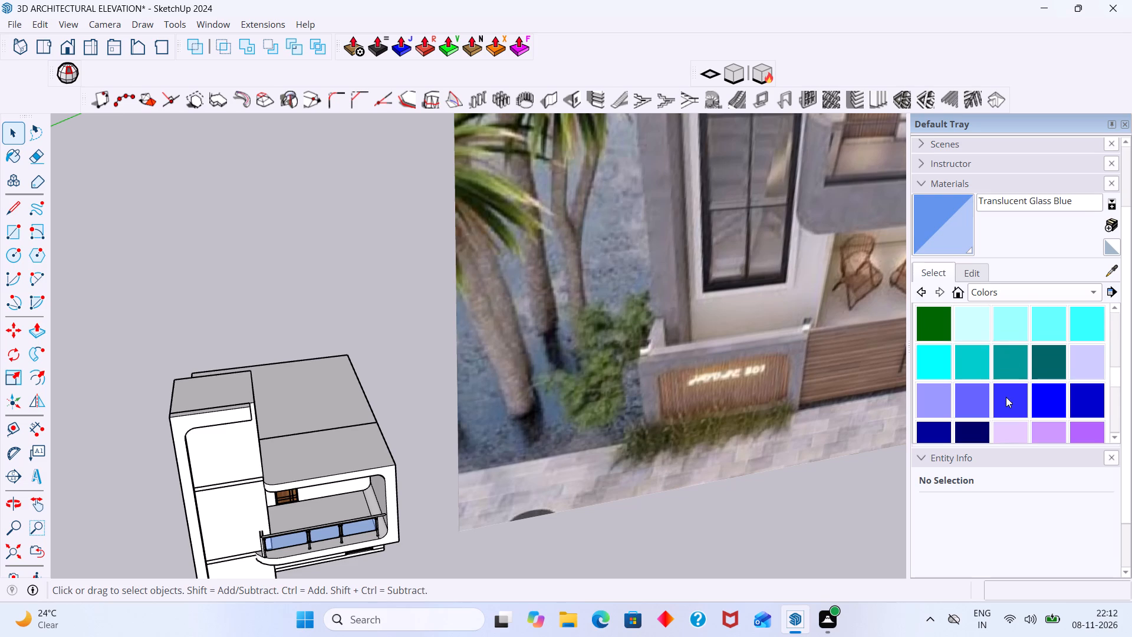
{"action": "scroll", "coordinate": [1006, 397], "scroll_direction": "down", "scroll_amount": 7}
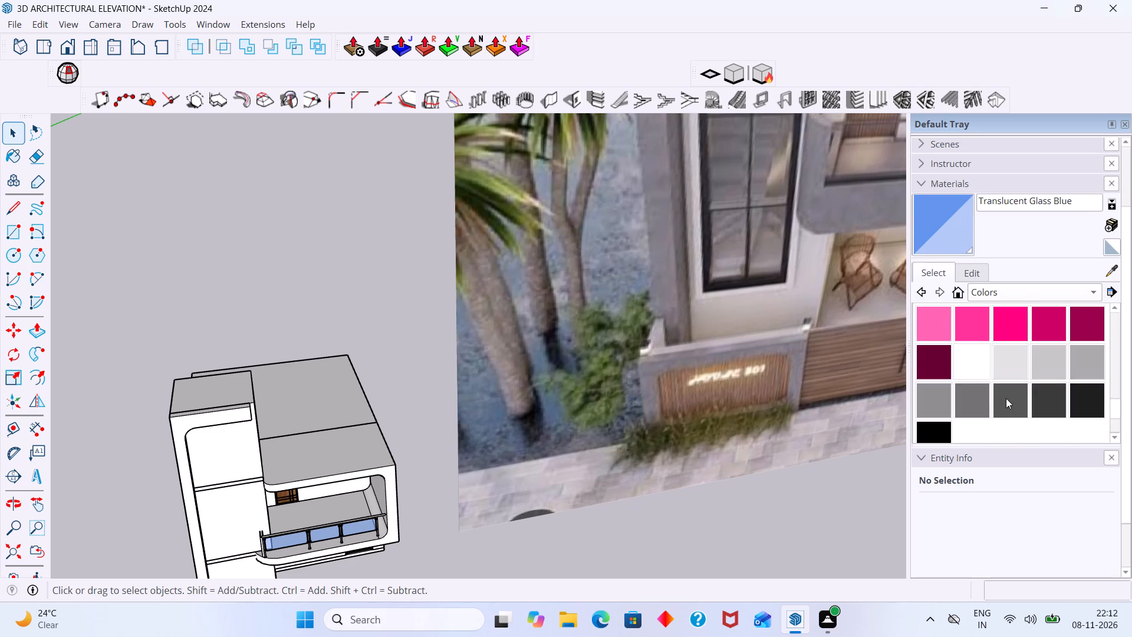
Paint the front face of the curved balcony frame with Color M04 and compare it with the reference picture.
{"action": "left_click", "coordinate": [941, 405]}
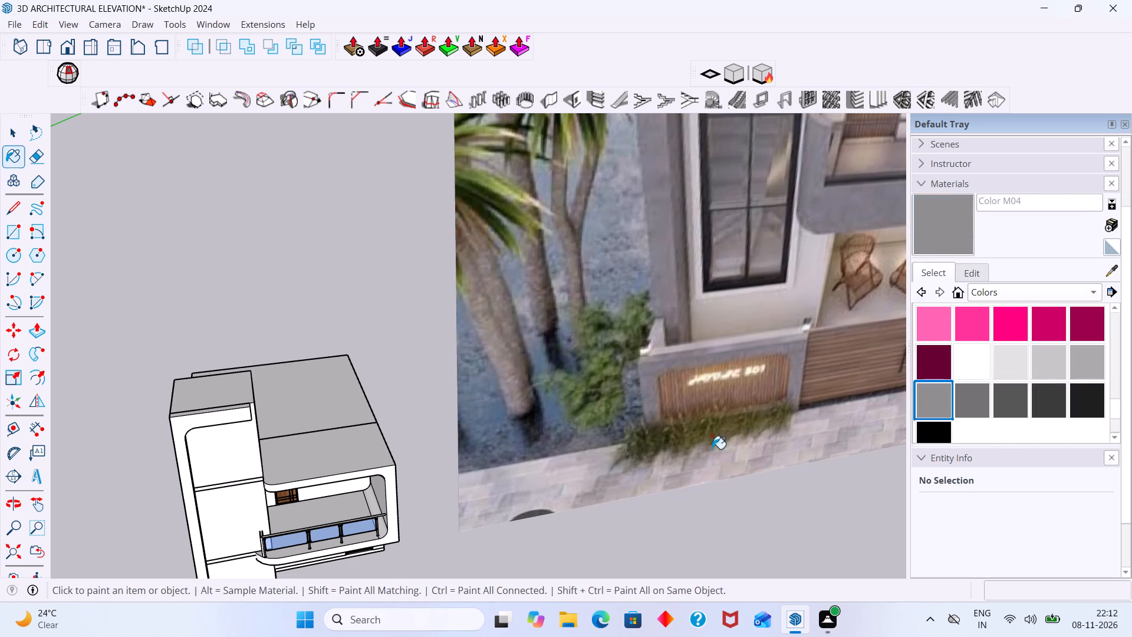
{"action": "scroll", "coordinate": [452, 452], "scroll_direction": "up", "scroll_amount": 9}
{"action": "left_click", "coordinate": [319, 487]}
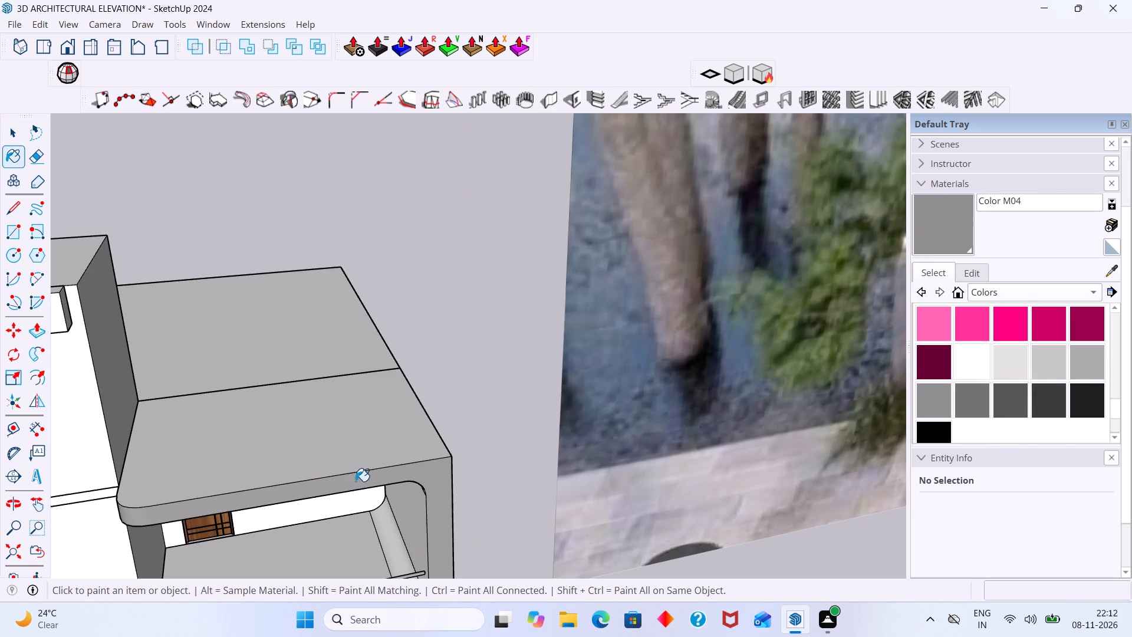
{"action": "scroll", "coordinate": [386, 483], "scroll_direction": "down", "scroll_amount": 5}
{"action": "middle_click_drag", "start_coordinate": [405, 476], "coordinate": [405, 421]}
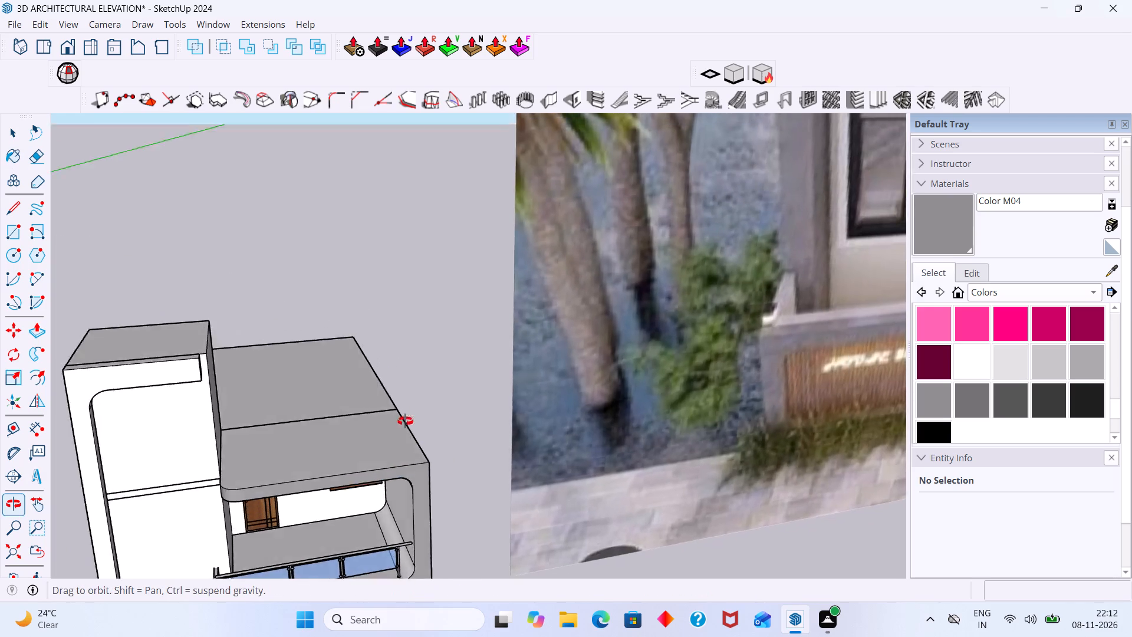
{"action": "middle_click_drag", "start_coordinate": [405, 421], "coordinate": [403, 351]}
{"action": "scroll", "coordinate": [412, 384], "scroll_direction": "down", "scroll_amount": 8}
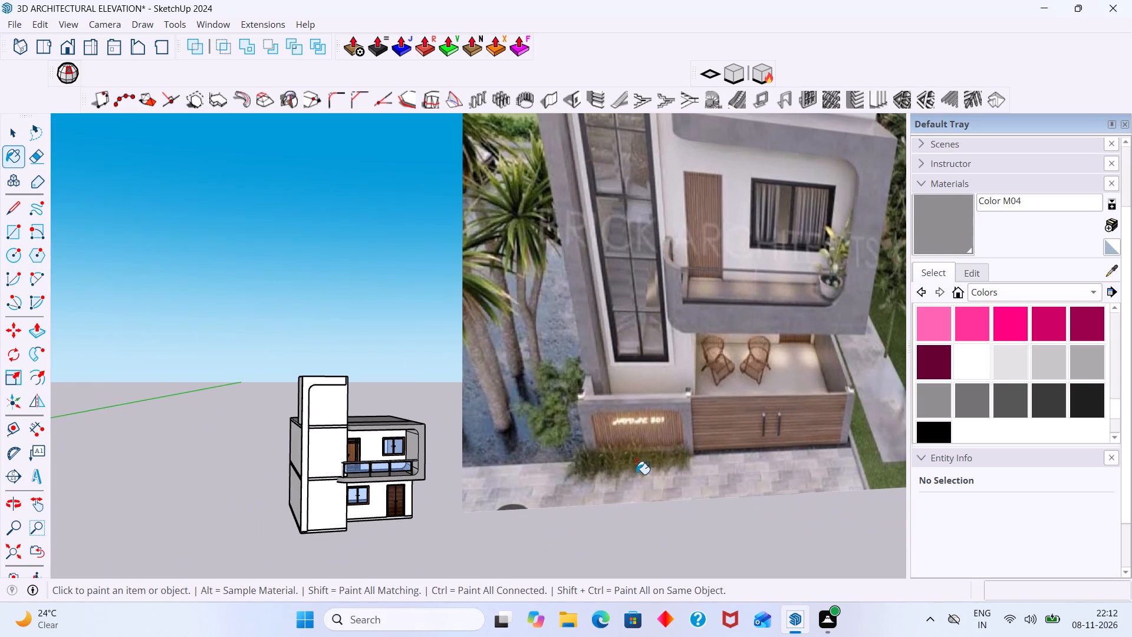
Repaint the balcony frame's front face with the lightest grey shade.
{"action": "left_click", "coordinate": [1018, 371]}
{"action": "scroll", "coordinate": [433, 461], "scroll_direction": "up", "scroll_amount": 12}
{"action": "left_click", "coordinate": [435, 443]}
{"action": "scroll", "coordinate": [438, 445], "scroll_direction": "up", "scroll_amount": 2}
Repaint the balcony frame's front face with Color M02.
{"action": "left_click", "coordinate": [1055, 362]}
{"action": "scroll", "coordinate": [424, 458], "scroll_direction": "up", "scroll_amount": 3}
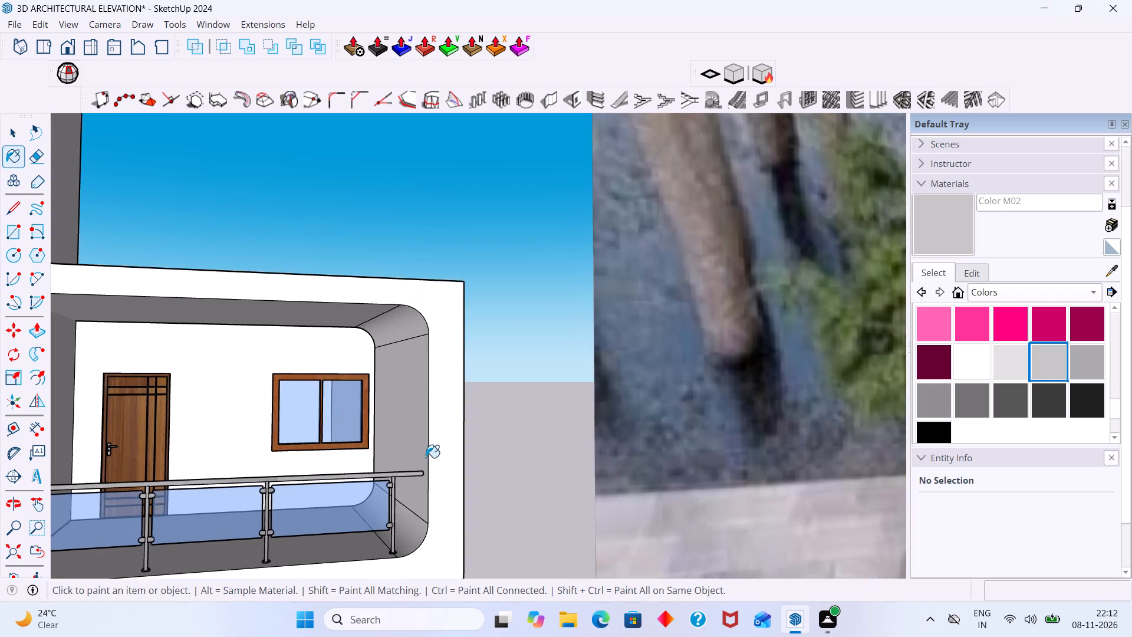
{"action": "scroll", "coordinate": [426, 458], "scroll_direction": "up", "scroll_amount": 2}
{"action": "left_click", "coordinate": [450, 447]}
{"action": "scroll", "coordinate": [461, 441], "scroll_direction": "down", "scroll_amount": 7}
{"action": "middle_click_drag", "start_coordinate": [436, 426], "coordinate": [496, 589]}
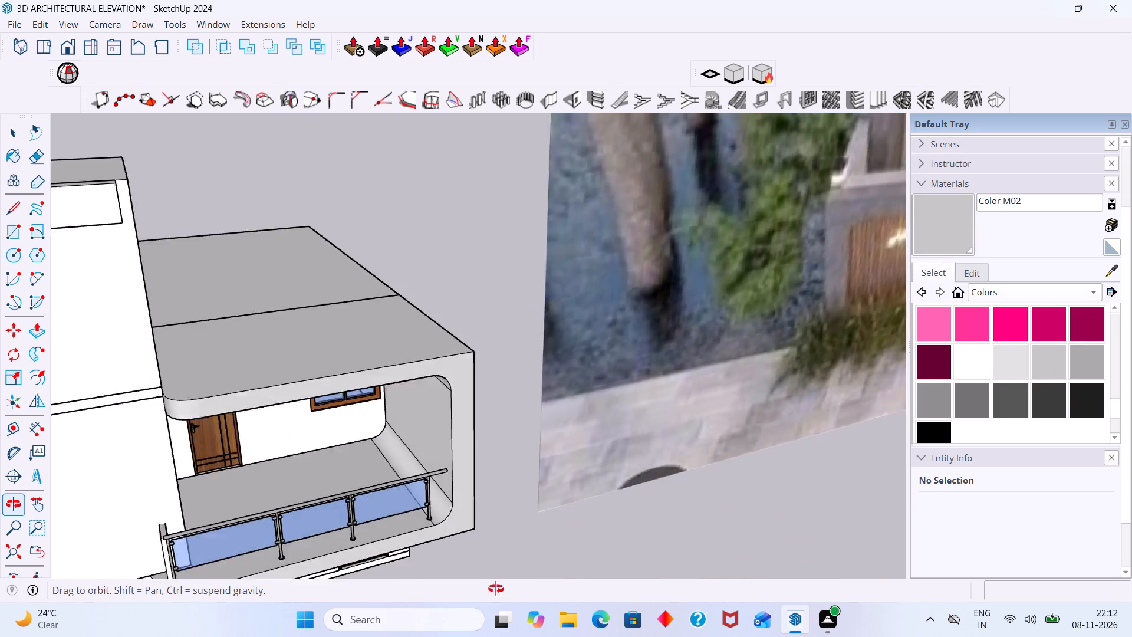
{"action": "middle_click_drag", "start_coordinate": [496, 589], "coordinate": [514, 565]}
Repaint the balcony frame's front face with Color M03.
{"action": "scroll", "coordinate": [410, 393], "scroll_direction": "up", "scroll_amount": 7}
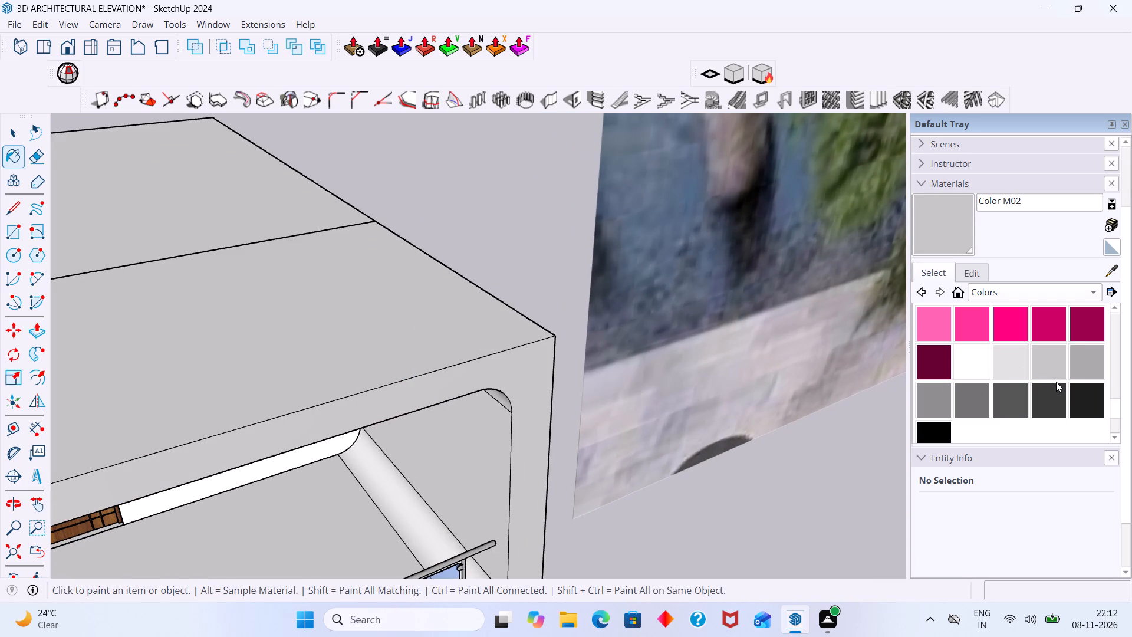
{"action": "left_click", "coordinate": [1084, 352]}
{"action": "scroll", "coordinate": [284, 478], "scroll_direction": "up", "scroll_amount": 5}
{"action": "left_click", "coordinate": [297, 383]}
{"action": "scroll", "coordinate": [304, 380], "scroll_direction": "down", "scroll_amount": 5}
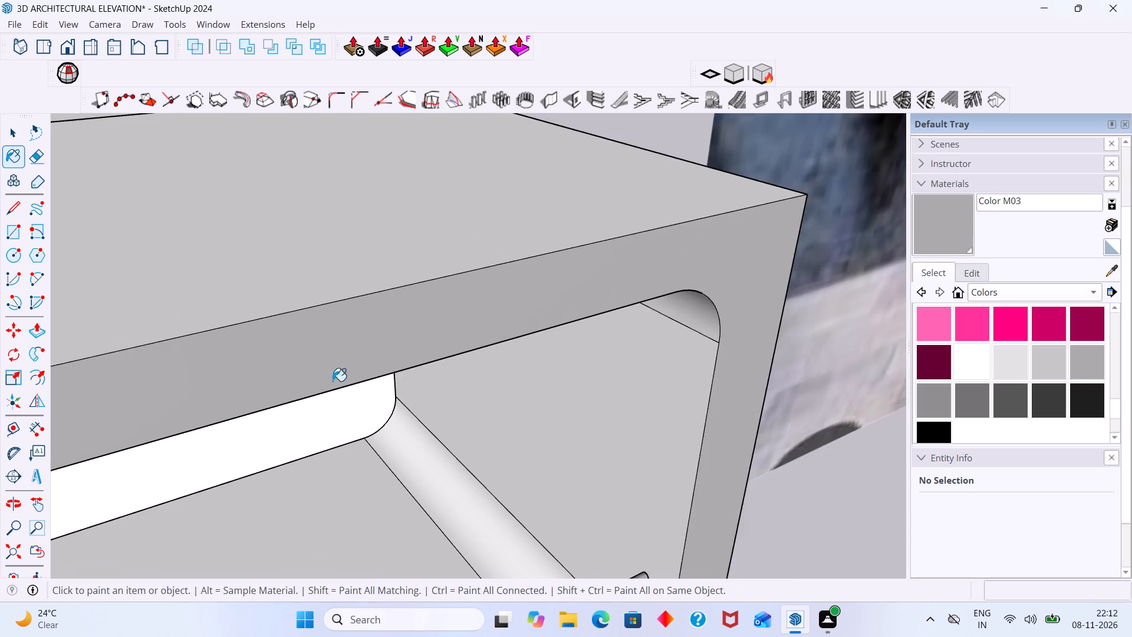
{"action": "scroll", "coordinate": [333, 381], "scroll_direction": "down", "scroll_amount": 13}
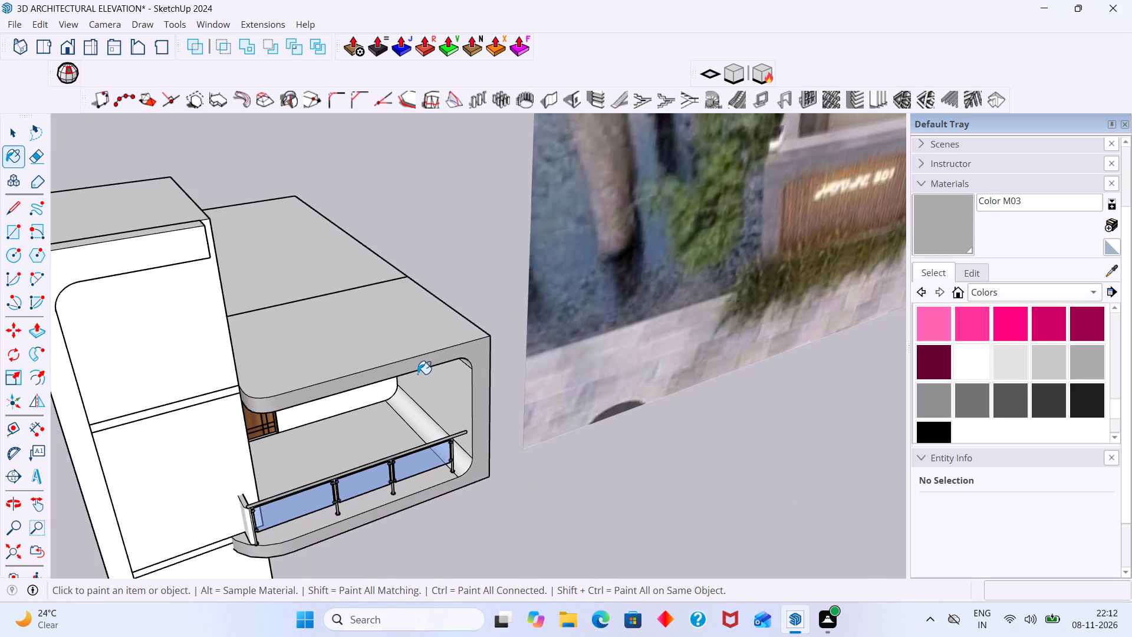
{"action": "key", "text": "space"}
Examine the grey balcony frame and its inner curved corners from the front and from below.
{"action": "middle_click_drag", "start_coordinate": [433, 403], "coordinate": [310, 322]}
{"action": "middle_click_drag", "start_coordinate": [322, 338], "coordinate": [321, 275]}
{"action": "scroll", "coordinate": [485, 346], "scroll_direction": "up", "scroll_amount": 3}
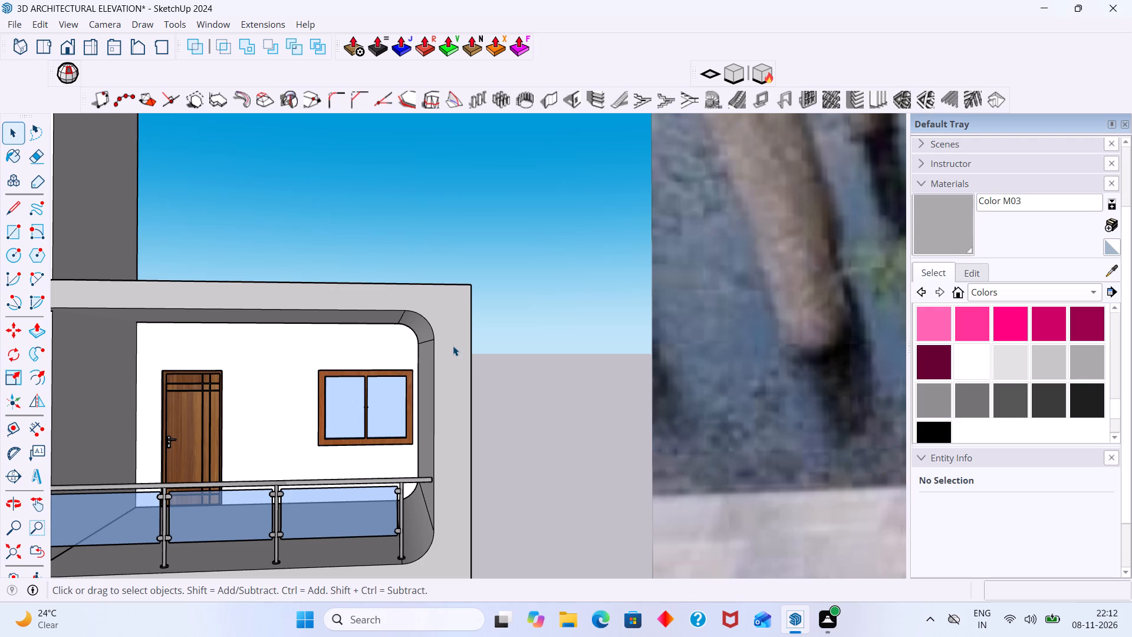
{"action": "scroll", "coordinate": [433, 350], "scroll_direction": "up", "scroll_amount": 2}
{"action": "middle_click_drag", "start_coordinate": [422, 392], "coordinate": [447, 429]}
{"action": "scroll", "coordinate": [423, 389], "scroll_direction": "down", "scroll_amount": 8}
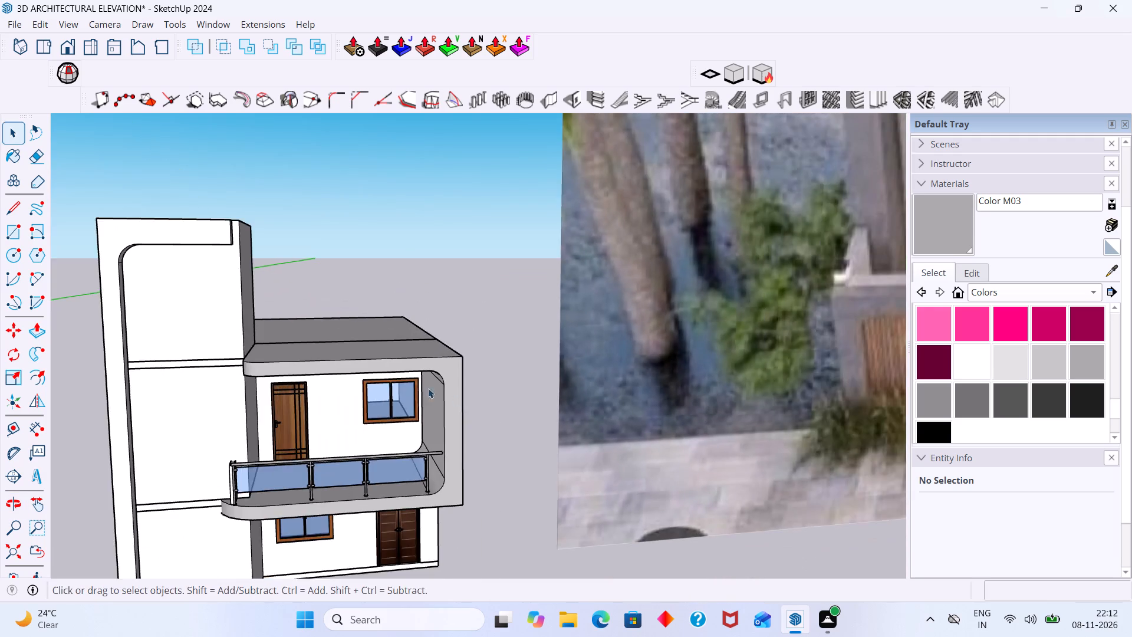
{"action": "middle_click_drag", "start_coordinate": [428, 388], "coordinate": [525, 334]}
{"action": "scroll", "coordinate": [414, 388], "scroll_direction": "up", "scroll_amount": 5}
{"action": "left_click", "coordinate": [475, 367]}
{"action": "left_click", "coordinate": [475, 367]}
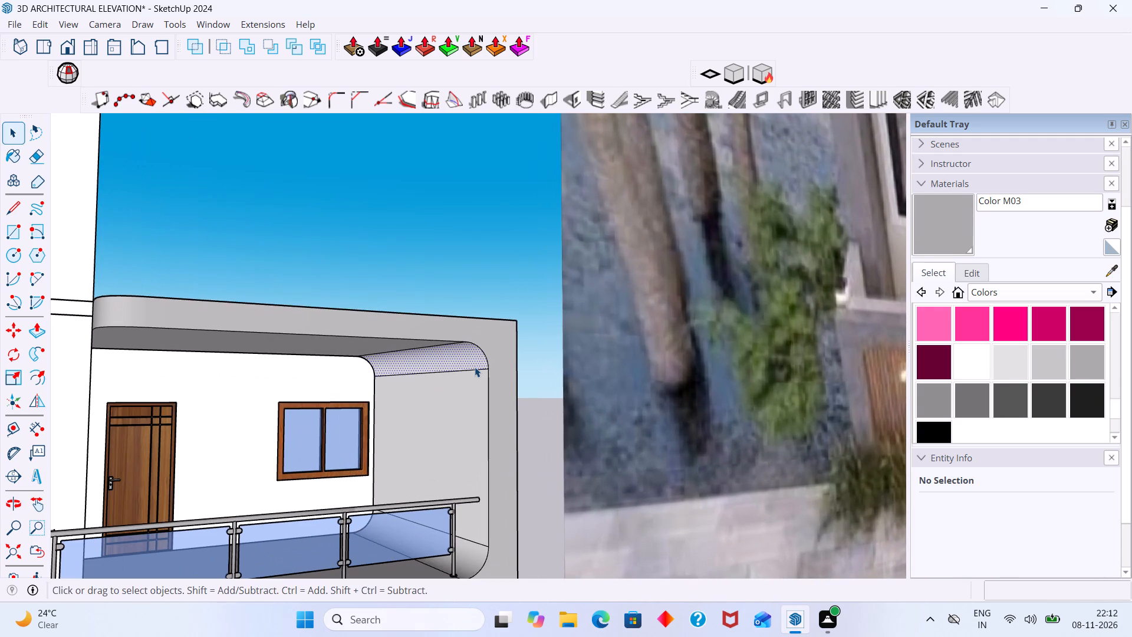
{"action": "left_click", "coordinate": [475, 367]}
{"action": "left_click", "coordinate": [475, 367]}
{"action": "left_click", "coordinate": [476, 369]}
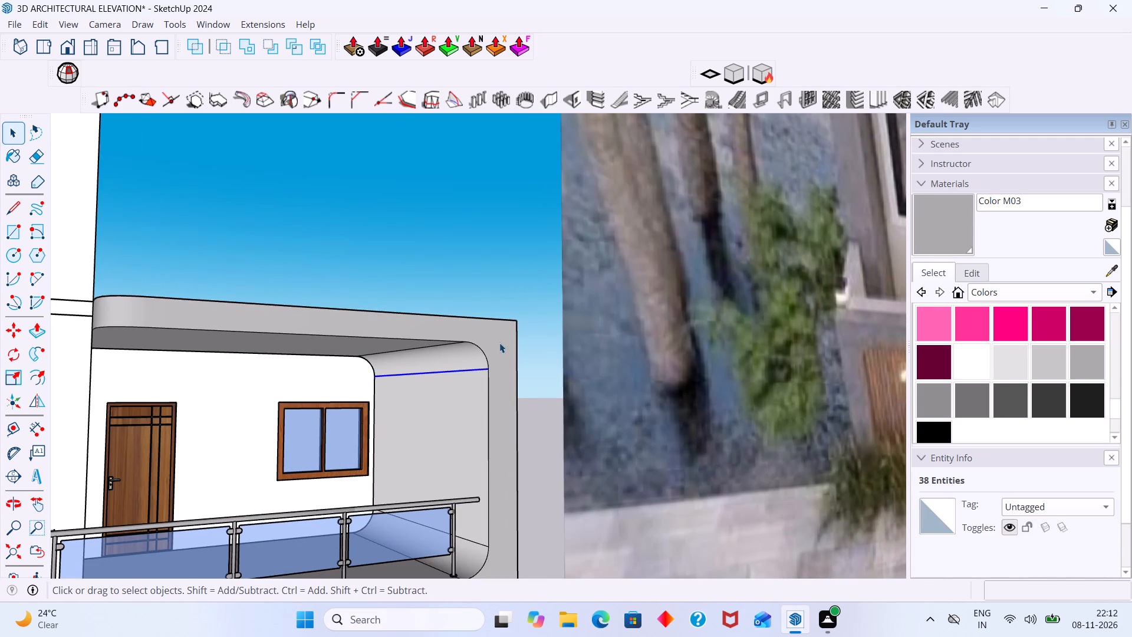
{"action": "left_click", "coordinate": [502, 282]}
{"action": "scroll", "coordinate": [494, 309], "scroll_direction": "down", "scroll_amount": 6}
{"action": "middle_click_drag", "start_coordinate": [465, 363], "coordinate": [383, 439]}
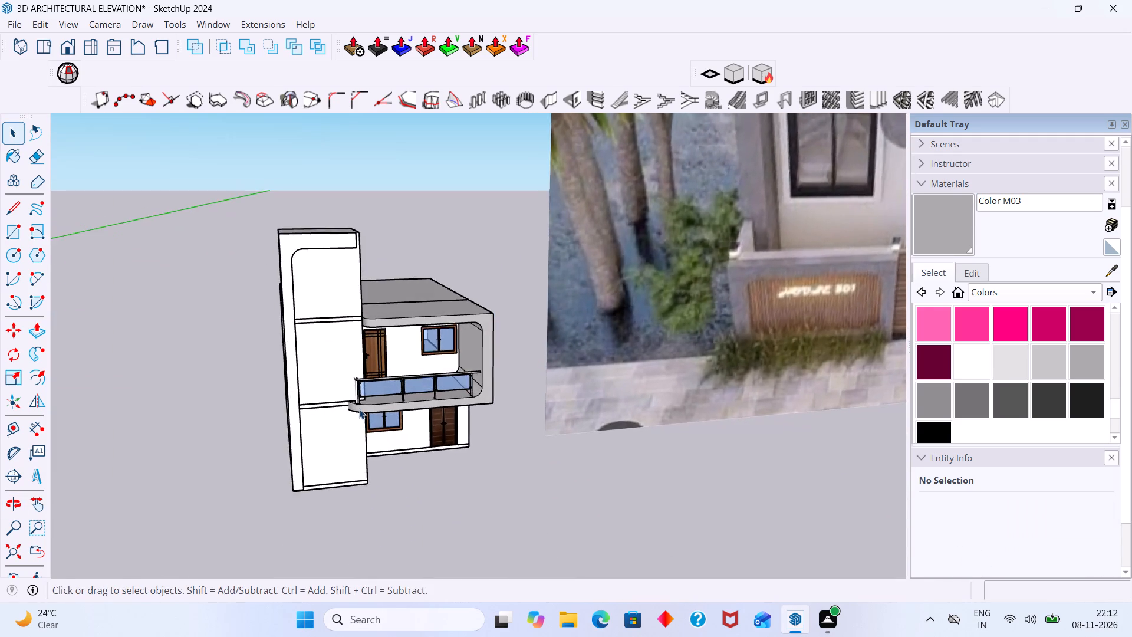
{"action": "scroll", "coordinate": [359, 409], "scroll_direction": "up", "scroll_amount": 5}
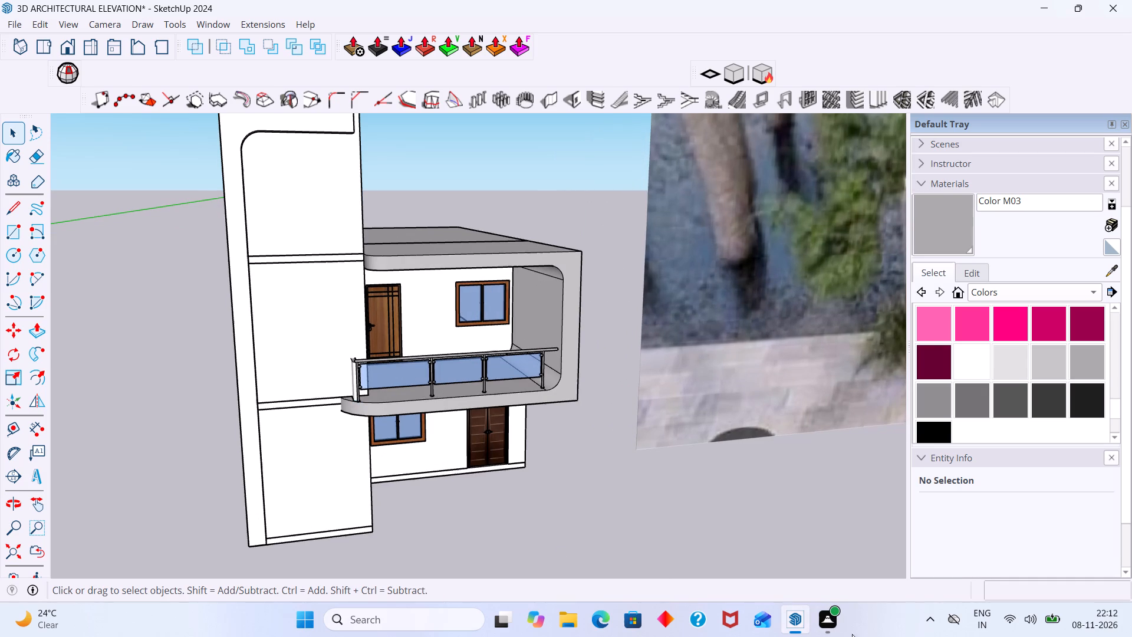
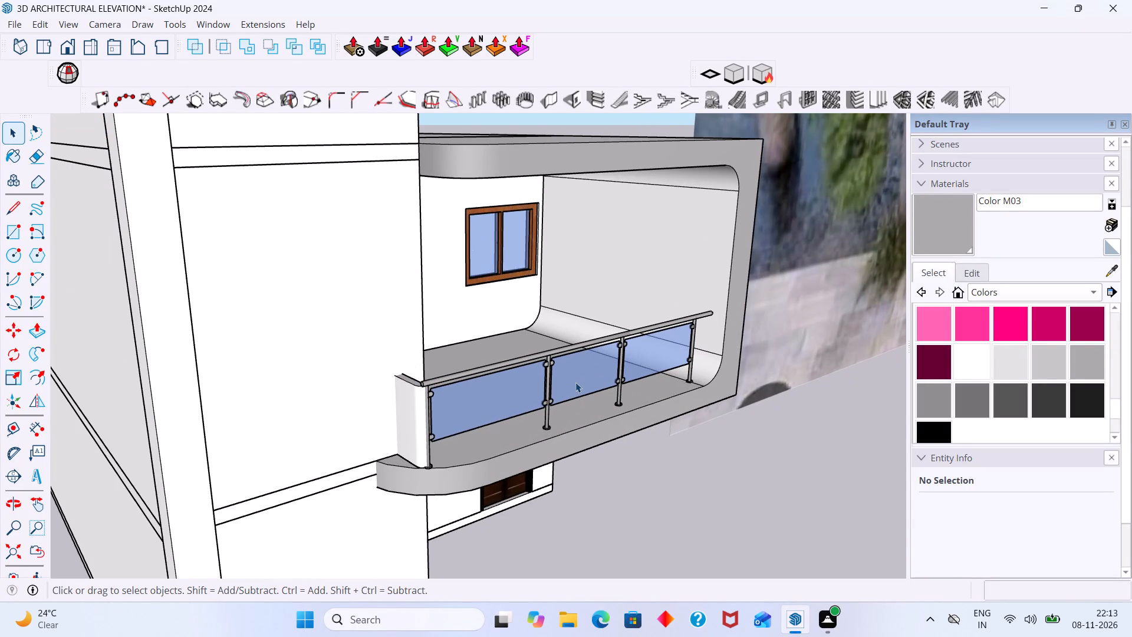
Sample the grey Color M03 from the balcony frame and paint the curved end wall beside the glass railing with it.
{"action": "scroll", "coordinate": [575, 382], "scroll_direction": "down", "scroll_amount": 4}
{"action": "middle_click_drag", "start_coordinate": [556, 385], "coordinate": [292, 413], "text": "shift"}
{"action": "scroll", "coordinate": [373, 389], "scroll_direction": "down", "scroll_amount": 7}
{"action": "scroll", "coordinate": [551, 330], "scroll_direction": "down", "scroll_amount": 3}
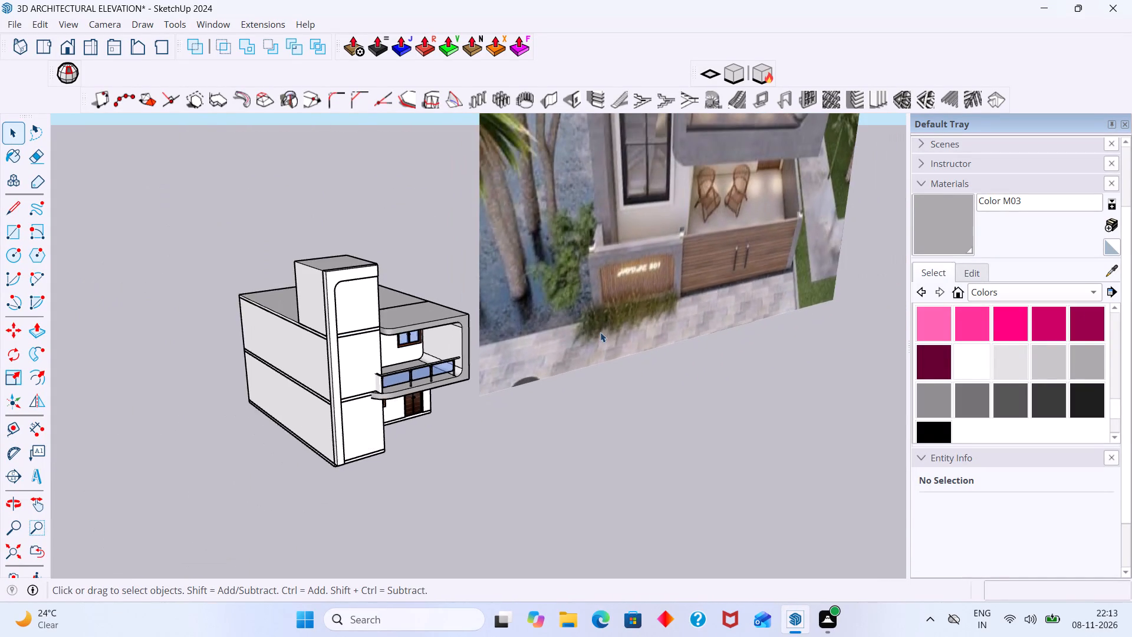
{"action": "scroll", "coordinate": [600, 332], "scroll_direction": "down", "scroll_amount": 2}
{"action": "middle_click_drag", "start_coordinate": [641, 343], "coordinate": [638, 395], "text": "shift"}
{"action": "scroll", "coordinate": [490, 428], "scroll_direction": "up", "scroll_amount": 12}
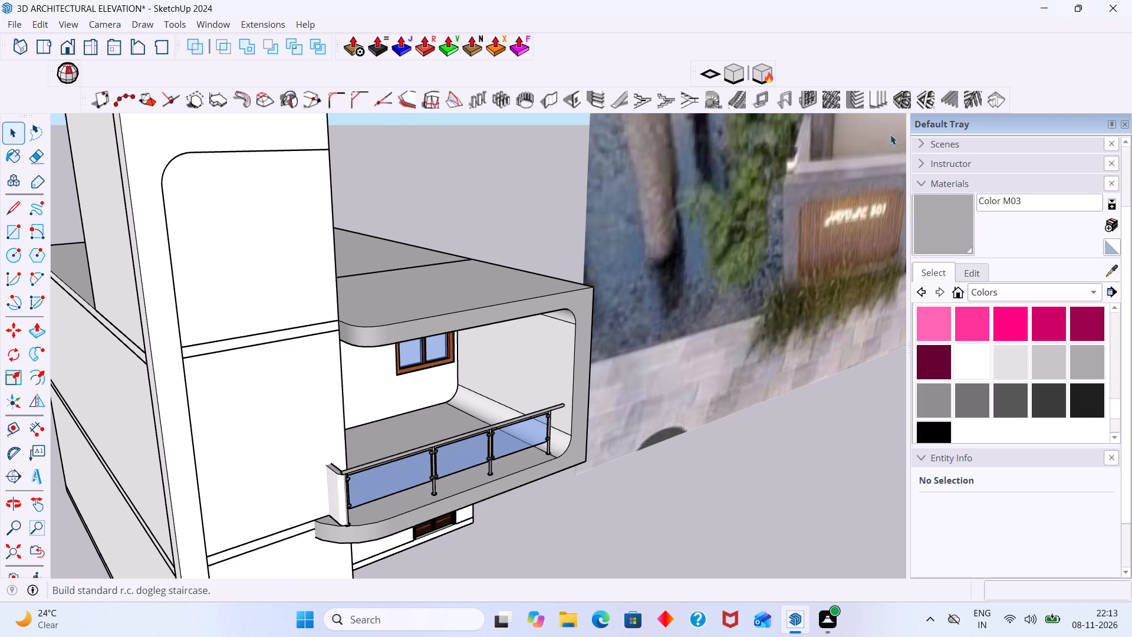
{"action": "left_click", "coordinate": [1113, 271]}
{"action": "scroll", "coordinate": [487, 343], "scroll_direction": "up", "scroll_amount": 2}
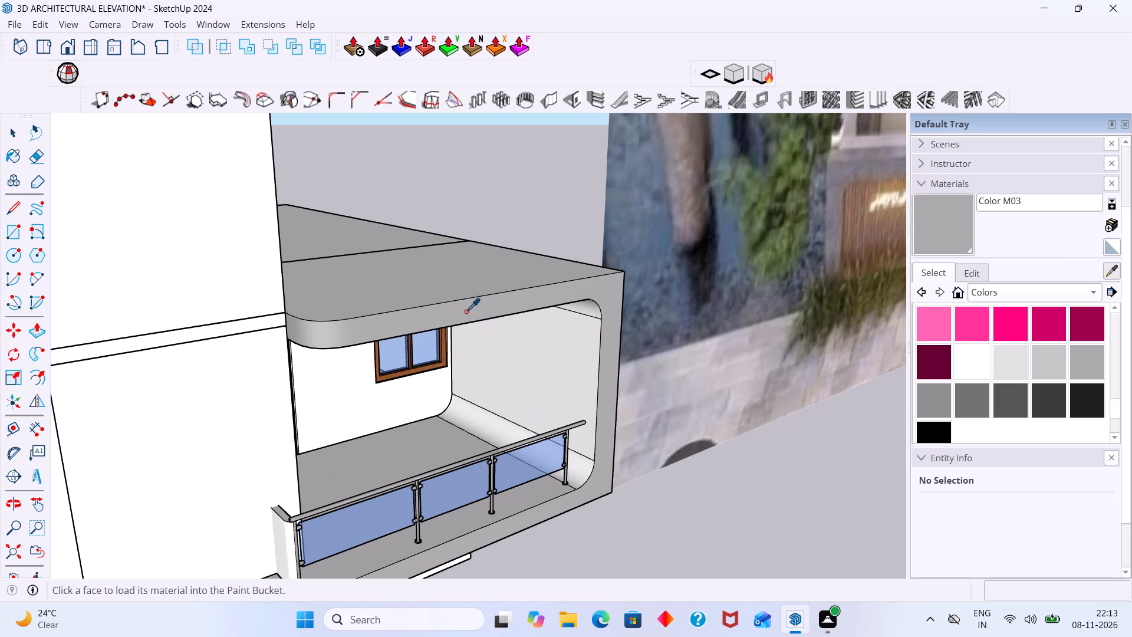
{"action": "left_click", "coordinate": [465, 307]}
{"action": "middle_click_drag", "start_coordinate": [287, 538], "coordinate": [315, 488]}
{"action": "scroll", "coordinate": [277, 505], "scroll_direction": "up", "scroll_amount": 3}
{"action": "left_click", "coordinate": [298, 502]}
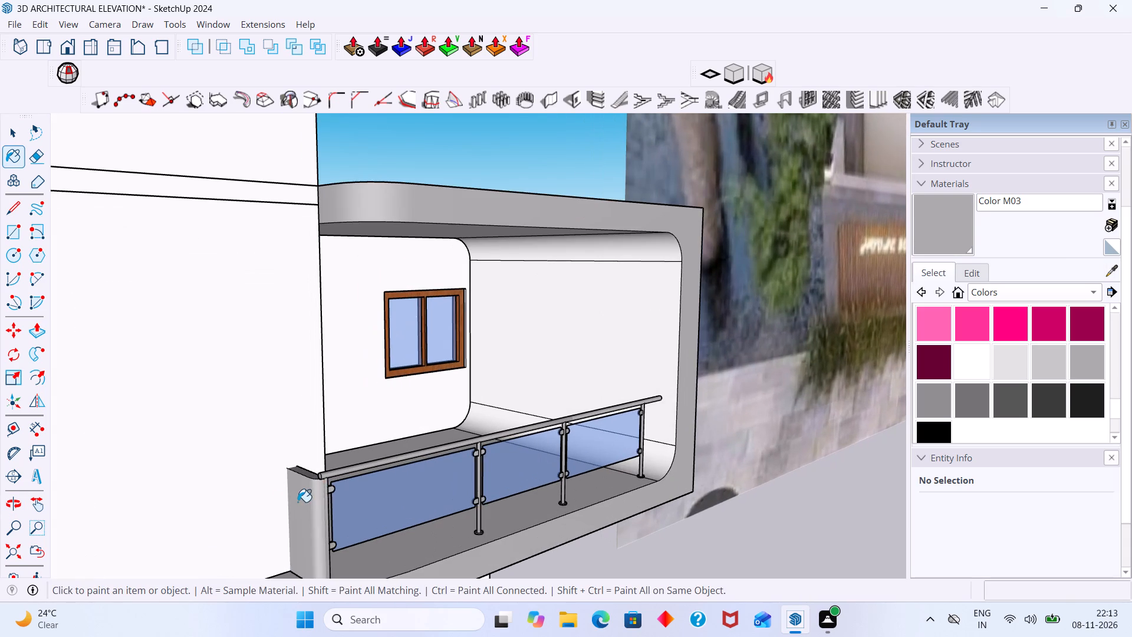
{"action": "key", "text": "space"}
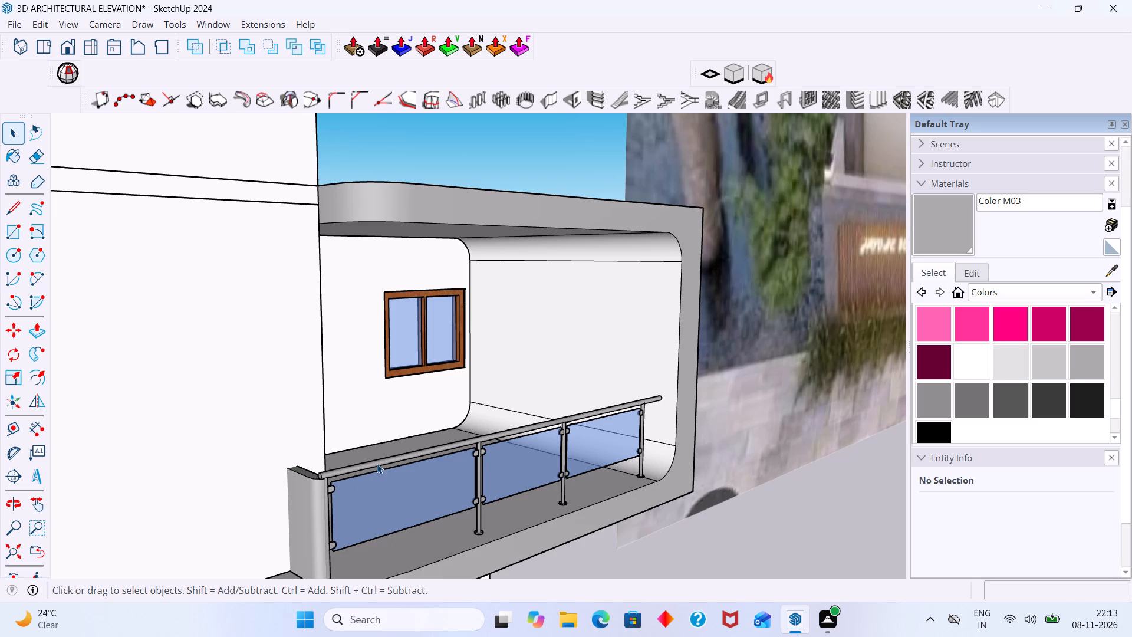
Compare the painted balcony with the reference picture, examining the railing, door, window and inside corners of the frame.
{"action": "scroll", "coordinate": [377, 464], "scroll_direction": "down", "scroll_amount": 4}
{"action": "middle_click_drag", "start_coordinate": [371, 464], "coordinate": [310, 412], "text": "shift"}
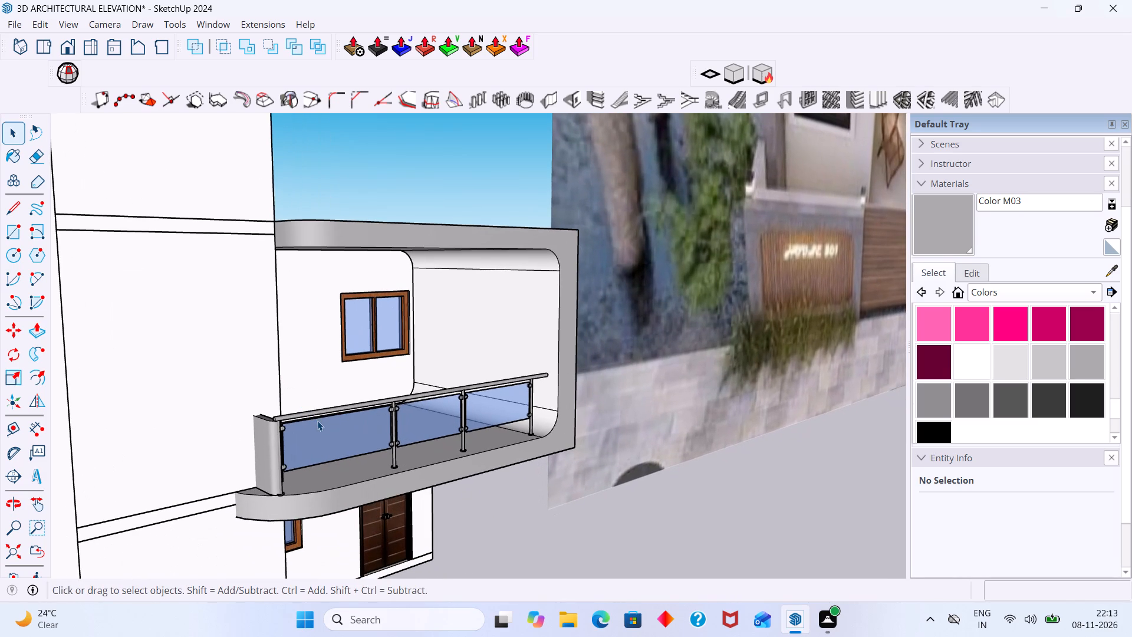
{"action": "middle_click_drag", "start_coordinate": [358, 445], "coordinate": [297, 469]}
{"action": "scroll", "coordinate": [413, 424], "scroll_direction": "down", "scroll_amount": 1}
{"action": "middle_click_drag", "start_coordinate": [404, 432], "coordinate": [349, 445]}
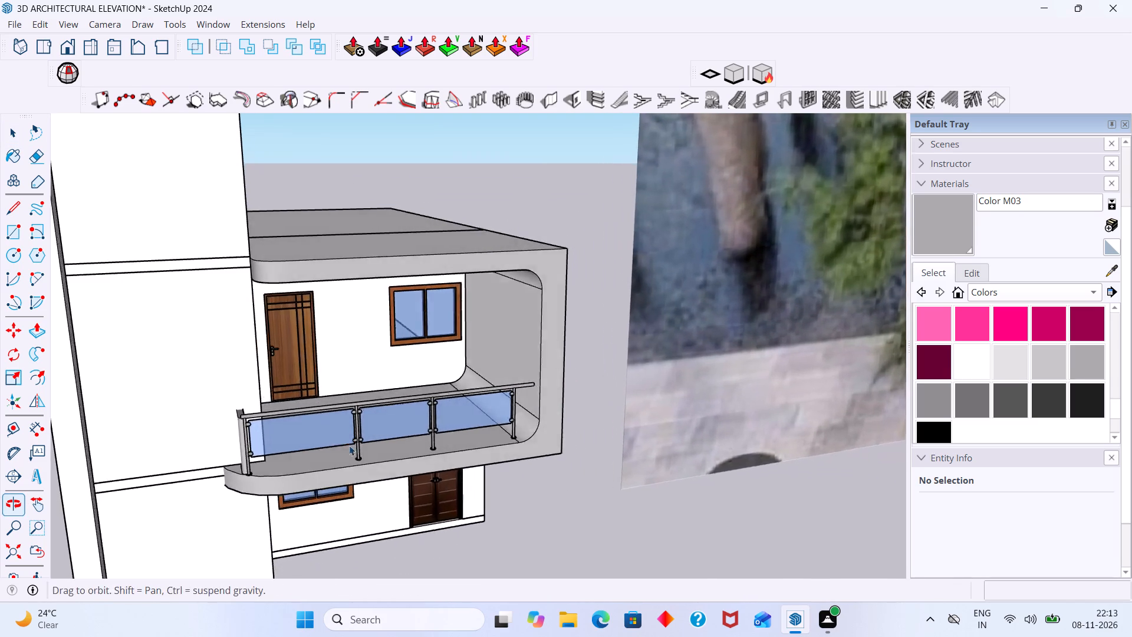
{"action": "middle_click_drag", "start_coordinate": [349, 445], "coordinate": [349, 444]}
{"action": "scroll", "coordinate": [347, 440], "scroll_direction": "down", "scroll_amount": 3}
{"action": "middle_click_drag", "start_coordinate": [335, 437], "coordinate": [4, 474], "text": "shift"}
{"action": "scroll", "coordinate": [133, 430], "scroll_direction": "down", "scroll_amount": 10}
{"action": "middle_click_drag", "start_coordinate": [293, 413], "coordinate": [289, 515], "text": "shift"}
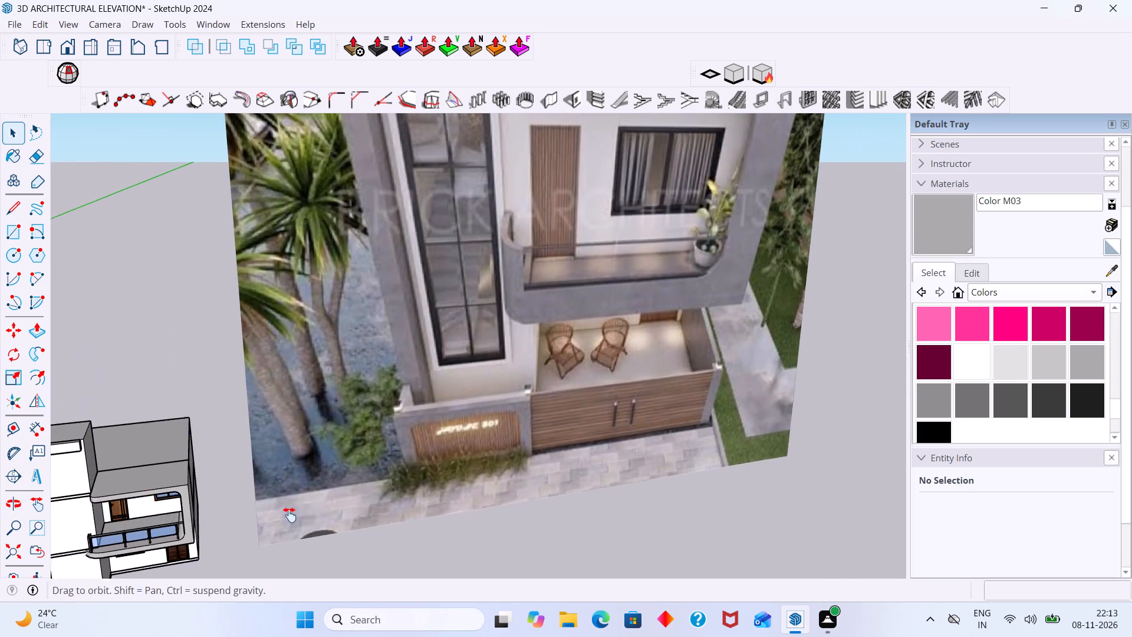
{"action": "middle_click_drag", "start_coordinate": [289, 515], "coordinate": [292, 523], "text": "shift"}
{"action": "middle_click_drag", "start_coordinate": [292, 490], "coordinate": [298, 422]}
{"action": "scroll", "coordinate": [445, 333], "scroll_direction": "up", "scroll_amount": 1}
{"action": "scroll", "coordinate": [487, 318], "scroll_direction": "down", "scroll_amount": 3}
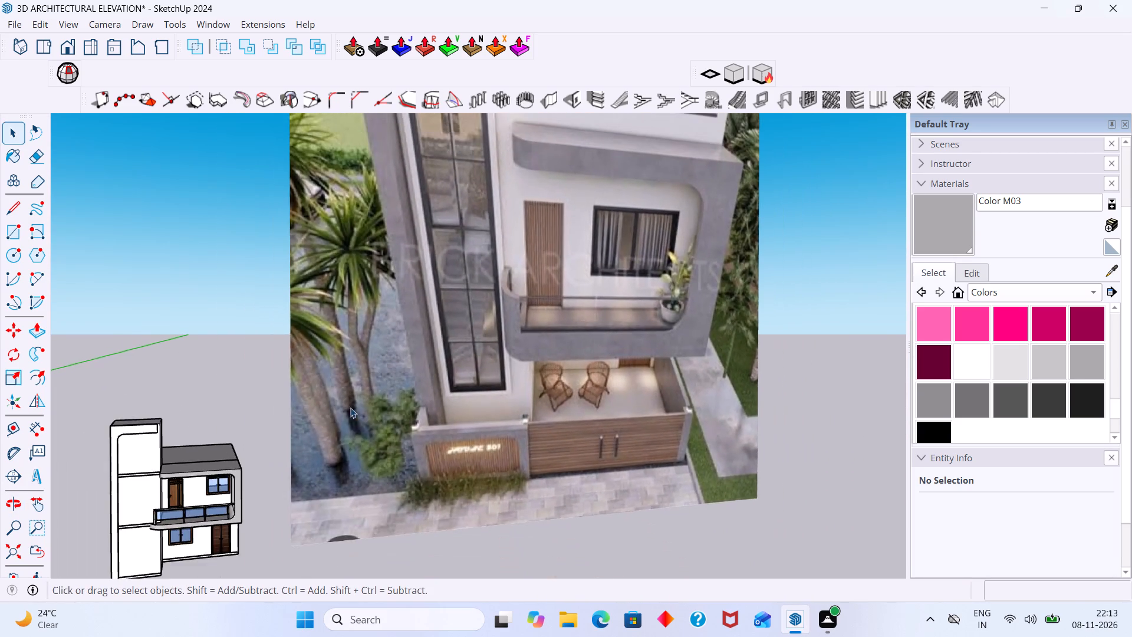
{"action": "middle_click_drag", "start_coordinate": [330, 413], "coordinate": [489, 349], "text": "shift"}
{"action": "scroll", "coordinate": [387, 385], "scroll_direction": "up", "scroll_amount": 10}
{"action": "scroll", "coordinate": [371, 403], "scroll_direction": "down", "scroll_amount": 2}
{"action": "scroll", "coordinate": [363, 419], "scroll_direction": "up", "scroll_amount": 7}
{"action": "middle_click_drag", "start_coordinate": [390, 439], "coordinate": [438, 418]}
{"action": "scroll", "coordinate": [363, 417], "scroll_direction": "up", "scroll_amount": 2}
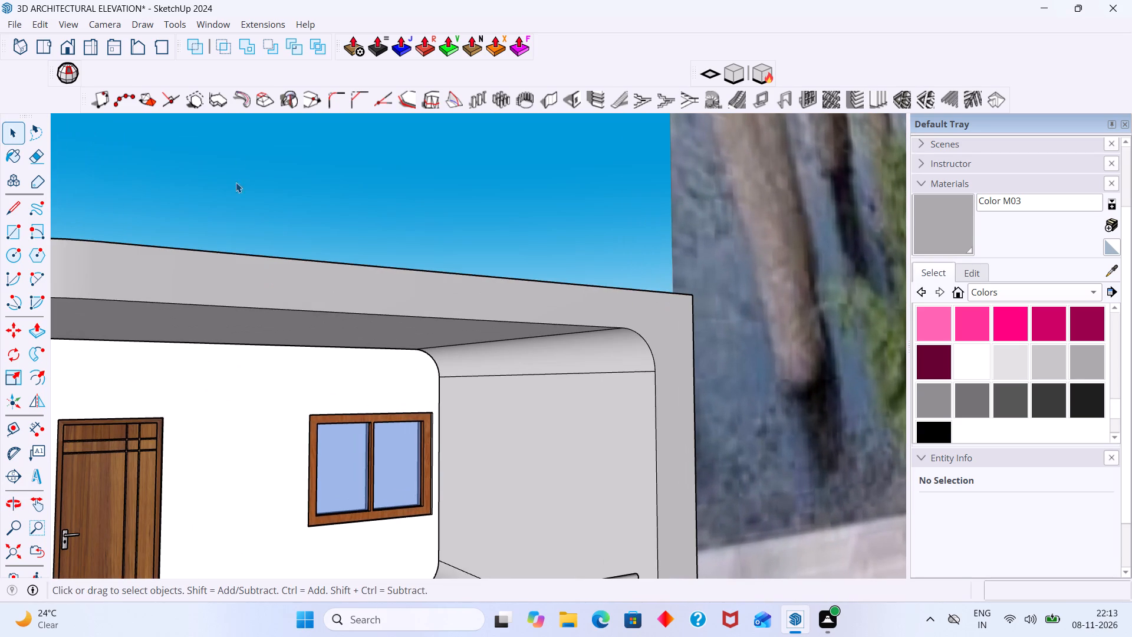
Open 3D Warehouse and search its models for "CURTONS".
{"action": "left_click", "coordinate": [219, 23]}
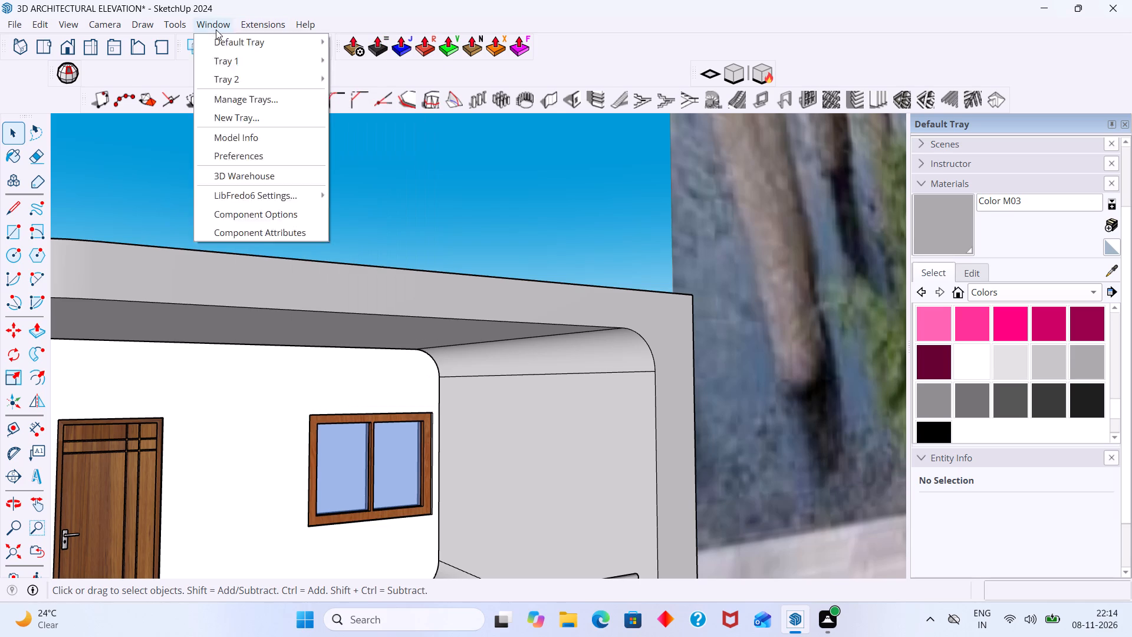
{"action": "left_click", "coordinate": [216, 29]}
{"action": "left_click", "coordinate": [216, 29]}
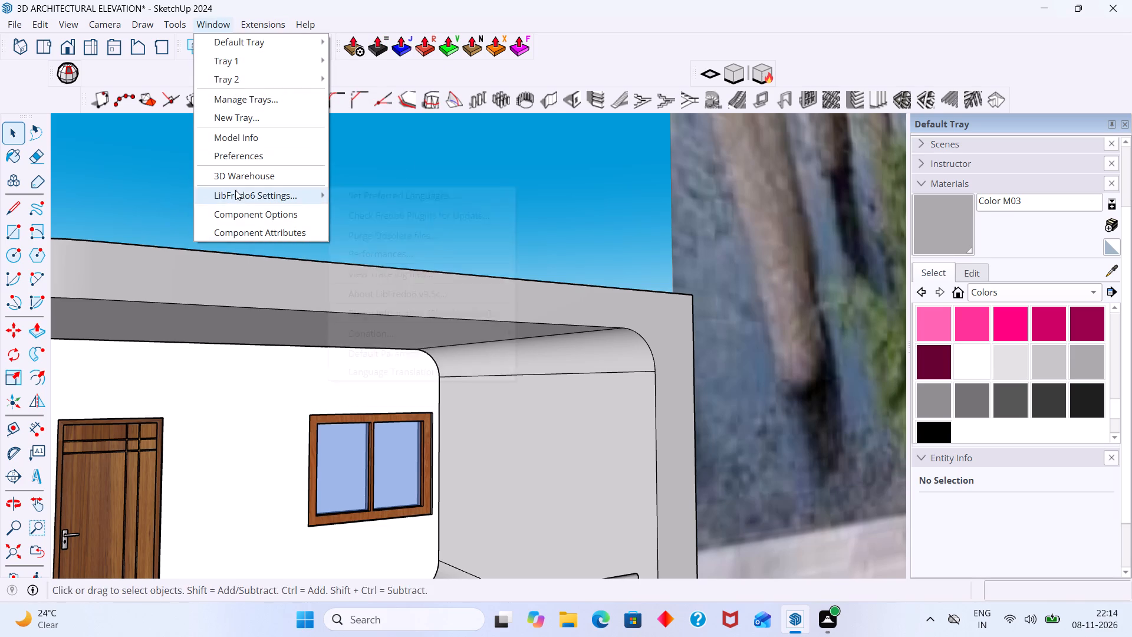
{"action": "left_click", "coordinate": [234, 175]}
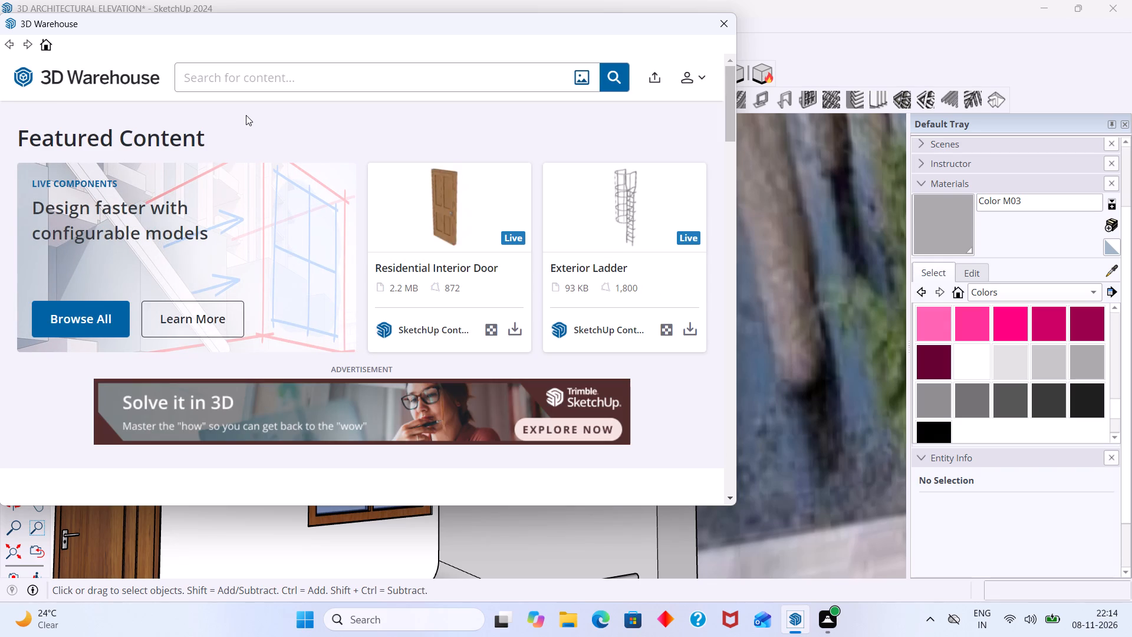
{"action": "left_click", "coordinate": [243, 71]}
{"action": "type", "text": "CURTO"}
{"action": "type", "text": "NS"}
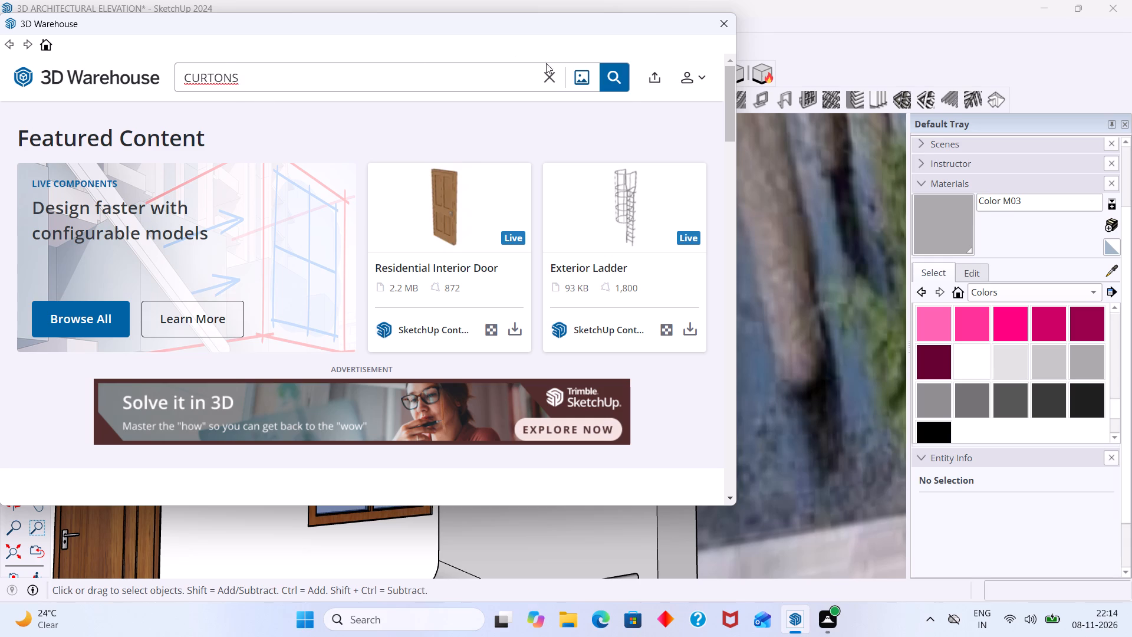
{"action": "left_click", "coordinate": [626, 82]}
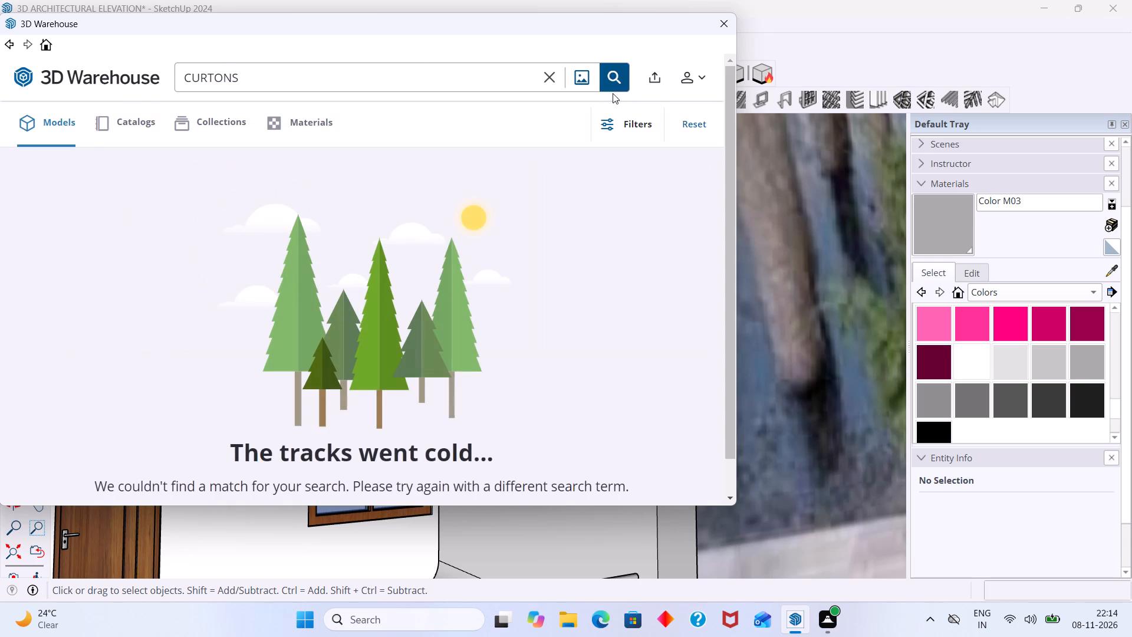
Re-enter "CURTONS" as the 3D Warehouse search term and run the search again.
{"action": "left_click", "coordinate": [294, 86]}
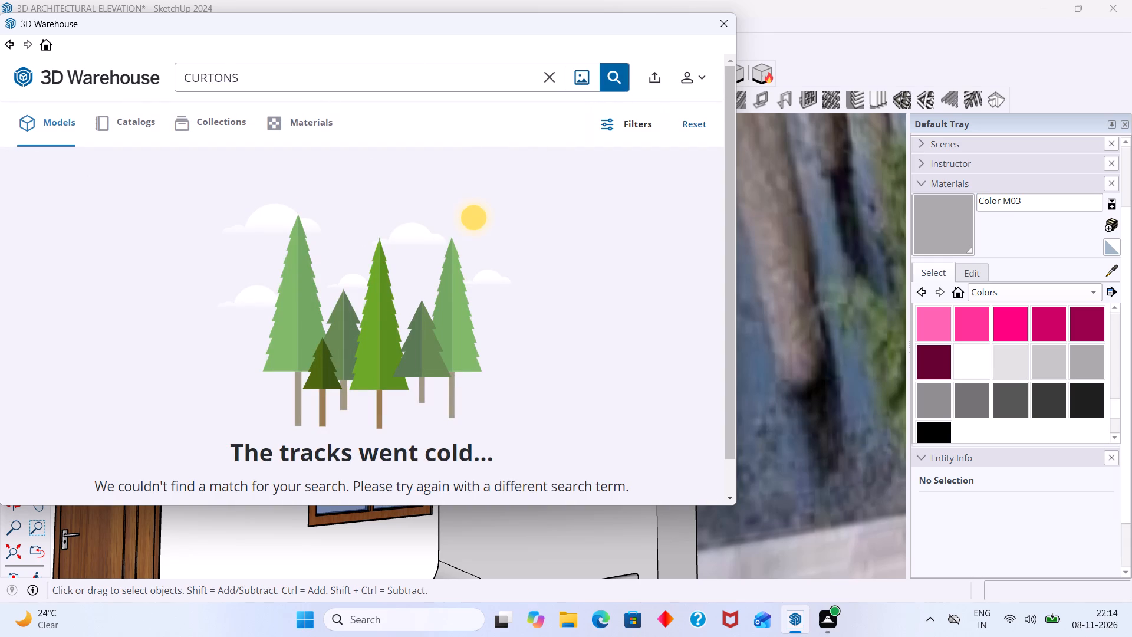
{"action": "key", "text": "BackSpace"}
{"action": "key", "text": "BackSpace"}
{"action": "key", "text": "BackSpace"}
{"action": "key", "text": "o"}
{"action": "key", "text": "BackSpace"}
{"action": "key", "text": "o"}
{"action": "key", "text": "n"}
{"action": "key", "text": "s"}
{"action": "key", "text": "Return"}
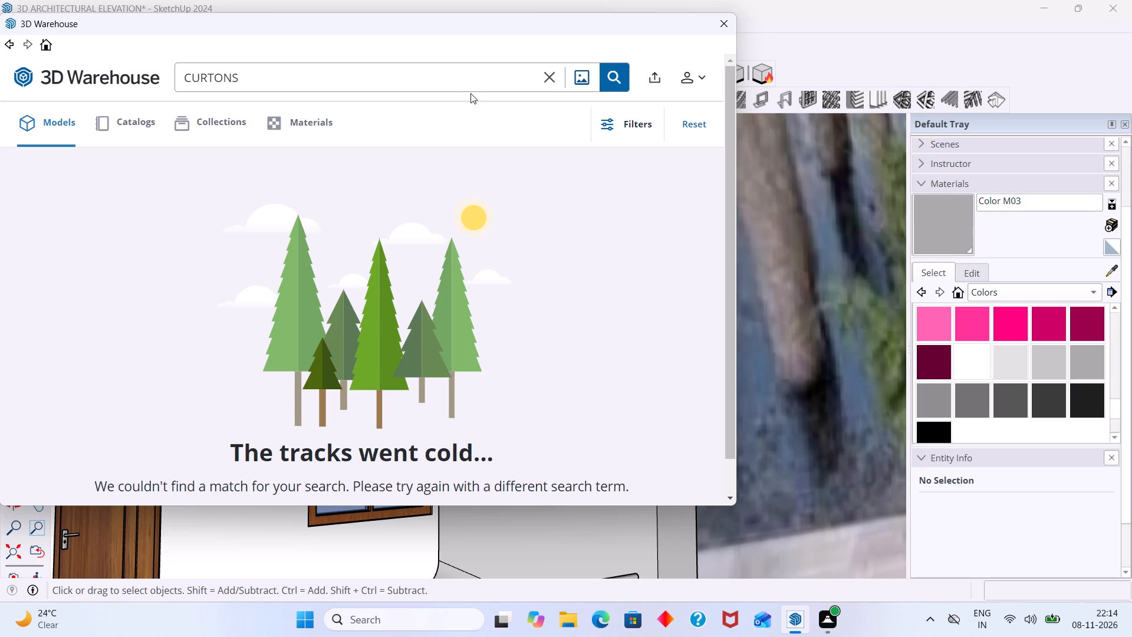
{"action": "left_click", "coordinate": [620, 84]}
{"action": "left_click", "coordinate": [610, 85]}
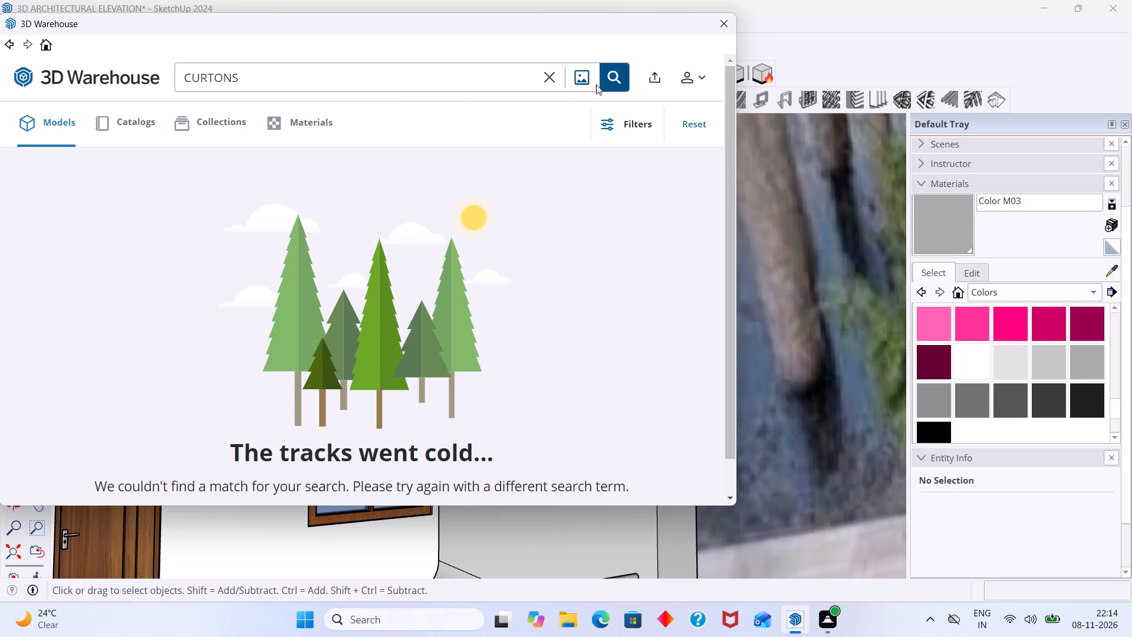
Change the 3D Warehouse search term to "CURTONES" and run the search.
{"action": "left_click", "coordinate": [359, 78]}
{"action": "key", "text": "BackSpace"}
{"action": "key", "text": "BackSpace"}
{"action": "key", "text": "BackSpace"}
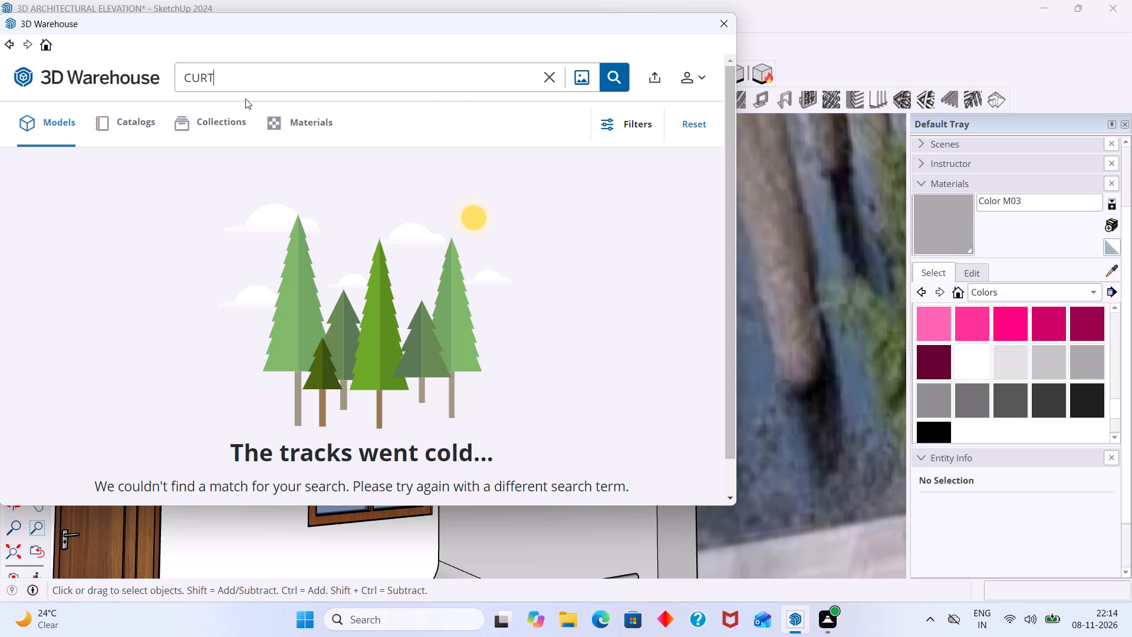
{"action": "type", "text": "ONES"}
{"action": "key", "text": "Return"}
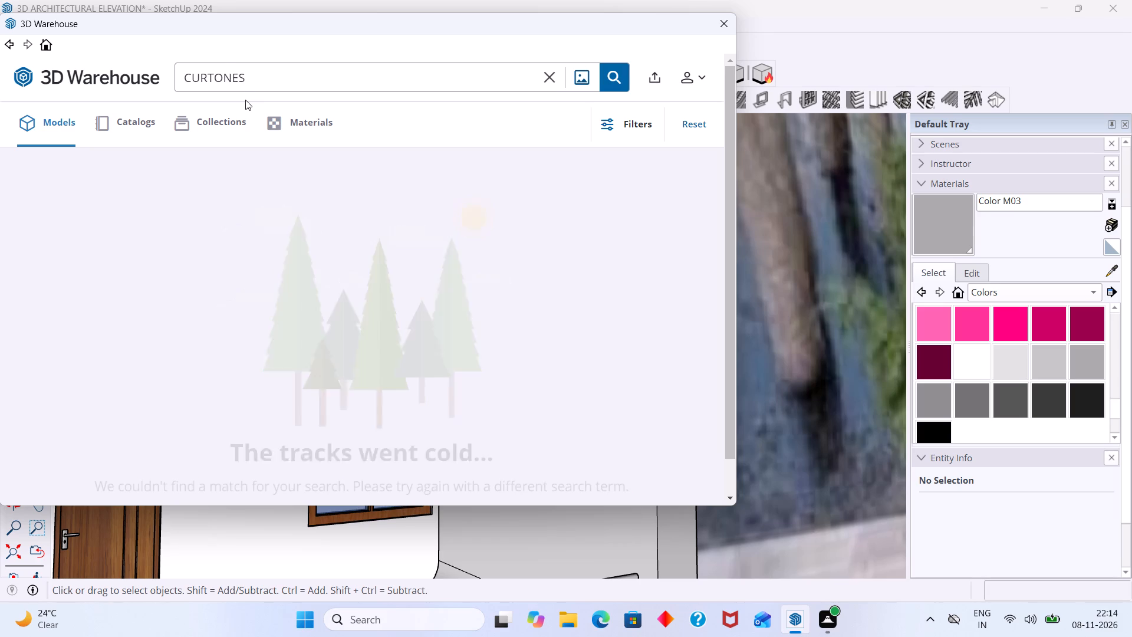
Correct the 3D Warehouse search term to "CURTAINS" and run the search.
{"action": "left_click", "coordinate": [258, 84]}
{"action": "key", "text": "BackSpace"}
{"action": "key", "text": "BackSpace"}
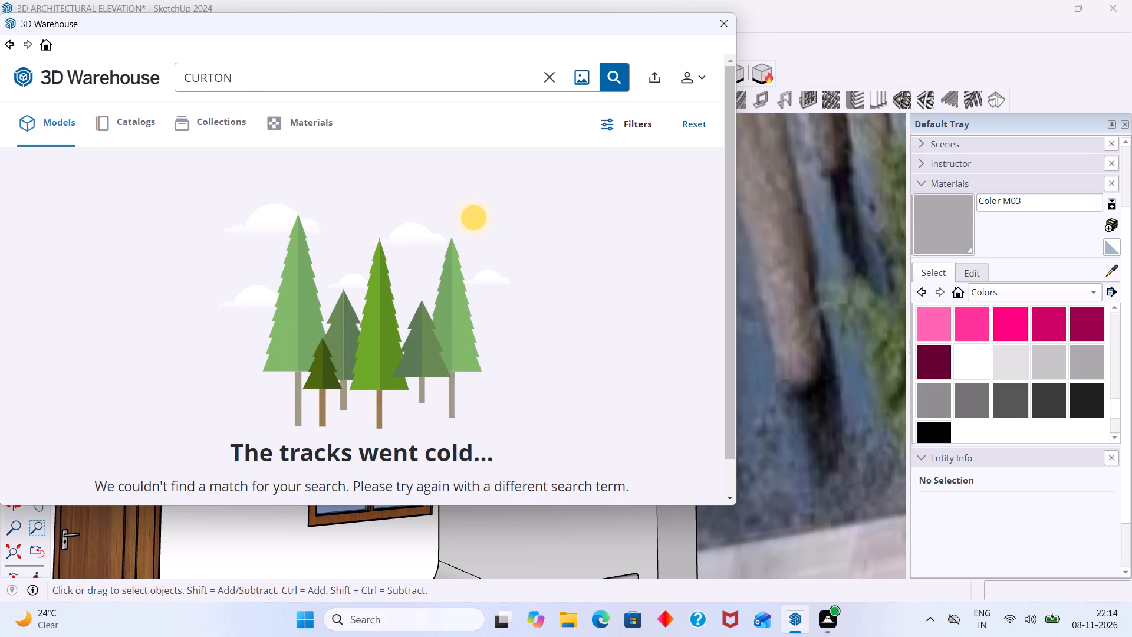
{"action": "key", "text": "BackSpace"}
{"action": "key", "text": "BackSpace"}
{"action": "type", "text": "AINS"}
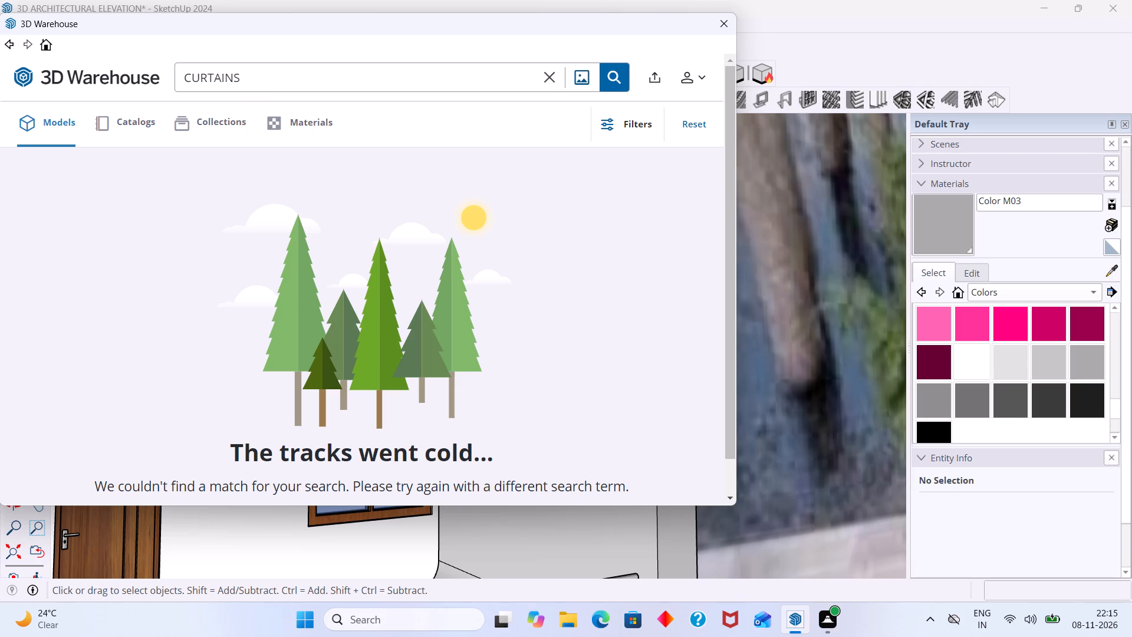
{"action": "left_click", "coordinate": [608, 80]}
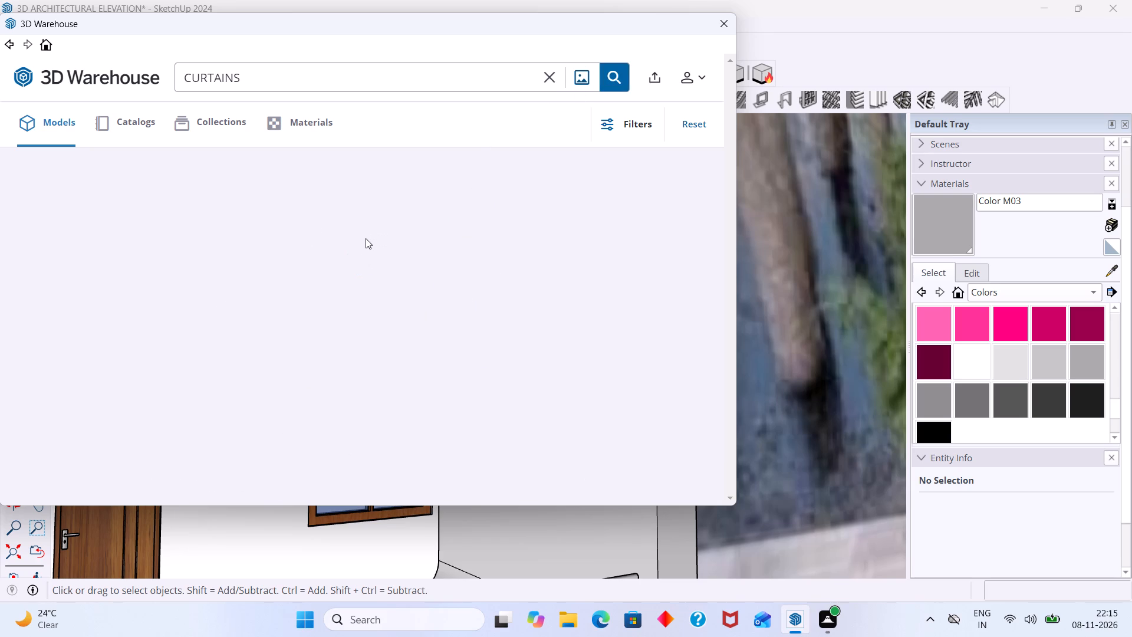
Browse the 3D Warehouse results for "CURTAINS" to find a suitable curtain model for the house windows.
{"action": "scroll", "coordinate": [422, 267], "scroll_direction": "down", "scroll_amount": 2}
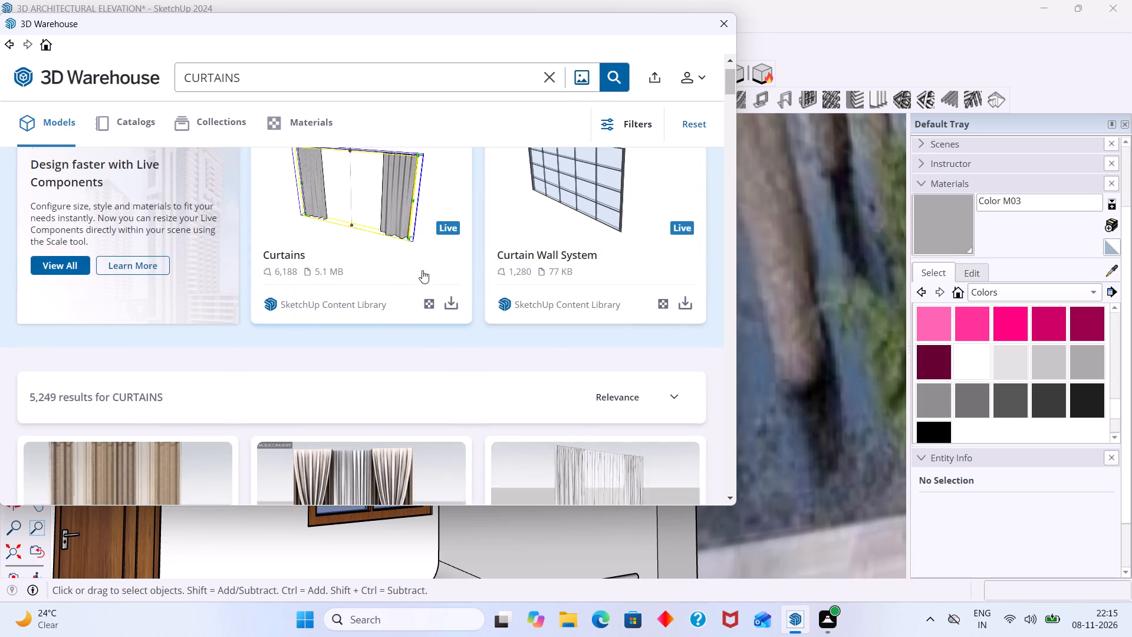
{"action": "scroll", "coordinate": [422, 270], "scroll_direction": "down", "scroll_amount": 1}
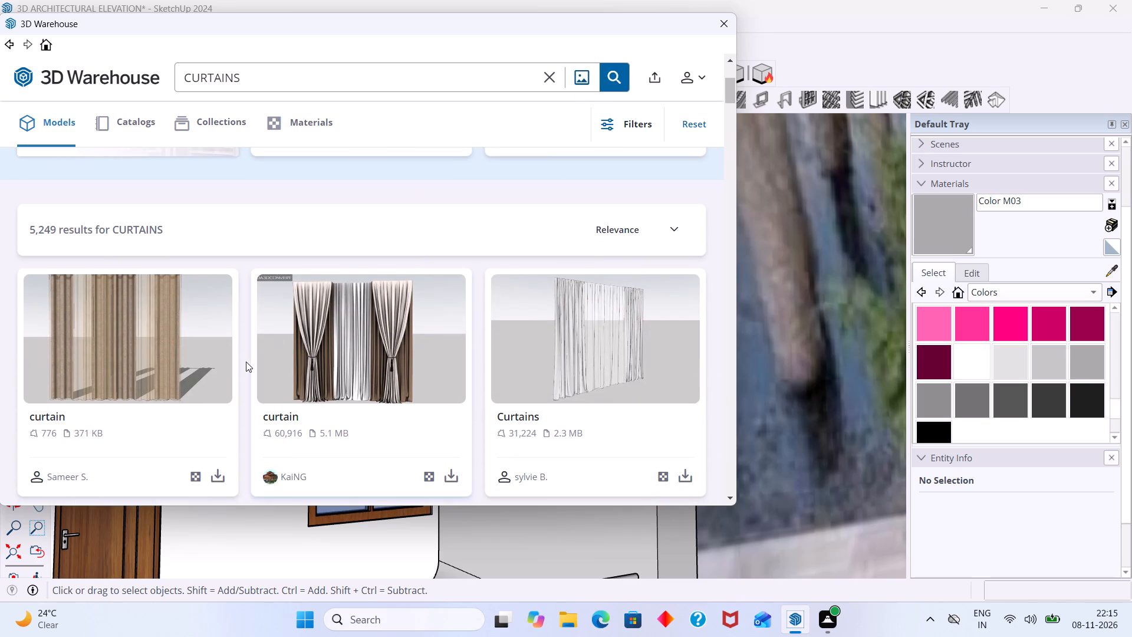
{"action": "scroll", "coordinate": [222, 373], "scroll_direction": "down", "scroll_amount": 4}
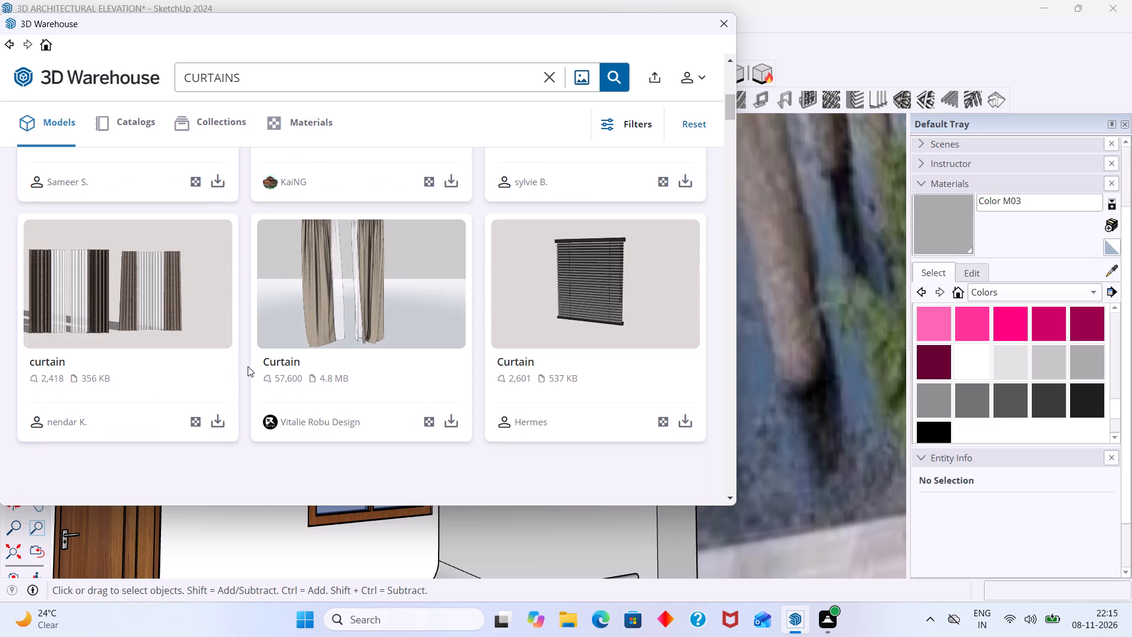
{"action": "scroll", "coordinate": [248, 366], "scroll_direction": "up", "scroll_amount": 3}
{"action": "scroll", "coordinate": [280, 380], "scroll_direction": "down", "scroll_amount": 11}
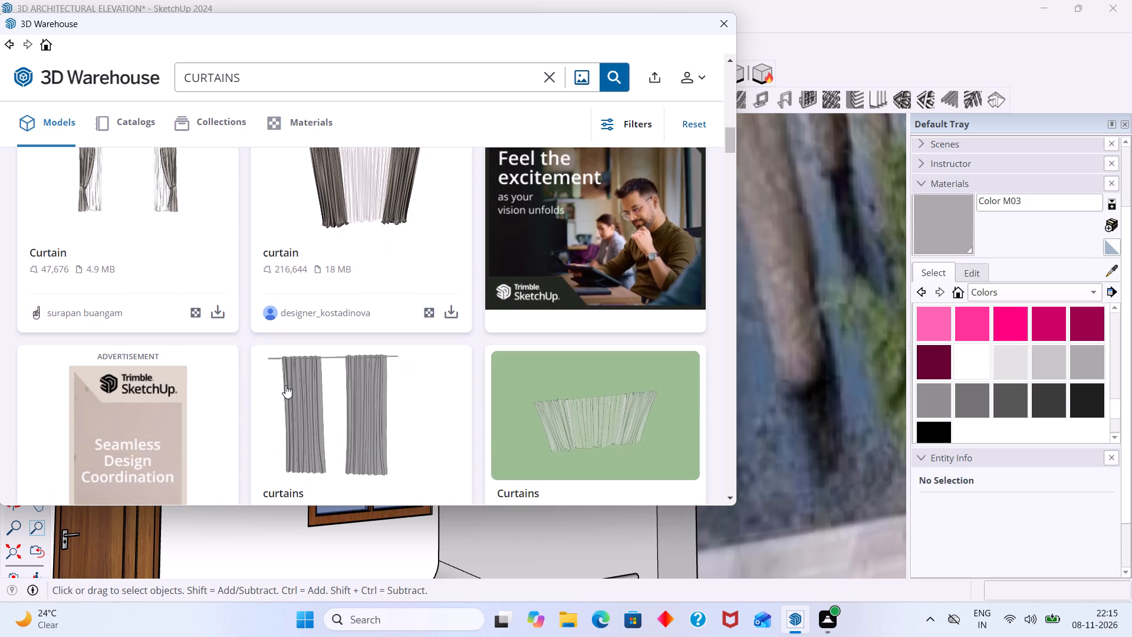
{"action": "scroll", "coordinate": [286, 385], "scroll_direction": "down", "scroll_amount": 4}
{"action": "scroll", "coordinate": [365, 373], "scroll_direction": "down", "scroll_amount": 7}
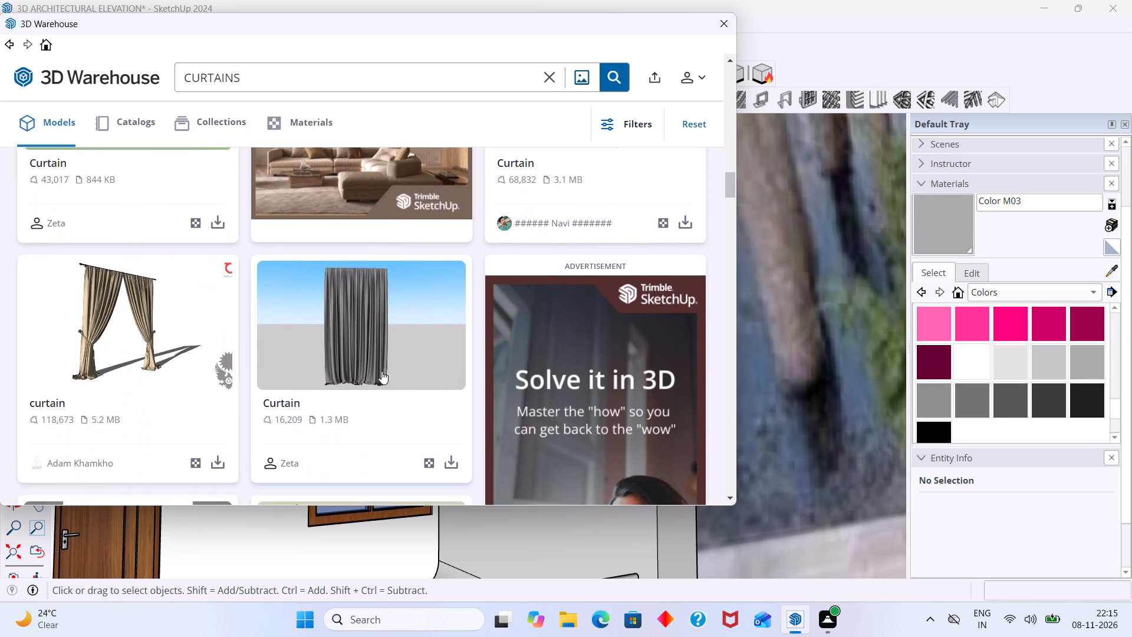
{"action": "scroll", "coordinate": [381, 371], "scroll_direction": "up", "scroll_amount": 1}
{"action": "scroll", "coordinate": [381, 373], "scroll_direction": "down", "scroll_amount": 3}
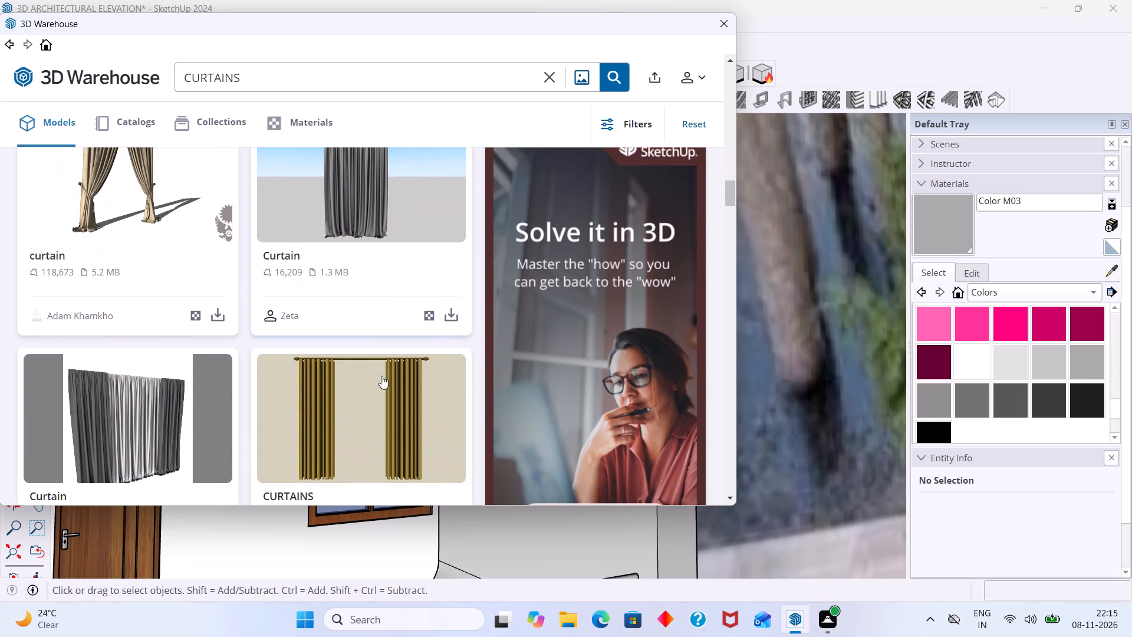
{"action": "scroll", "coordinate": [381, 376], "scroll_direction": "down", "scroll_amount": 2}
{"action": "scroll", "coordinate": [327, 388], "scroll_direction": "down", "scroll_amount": 3}
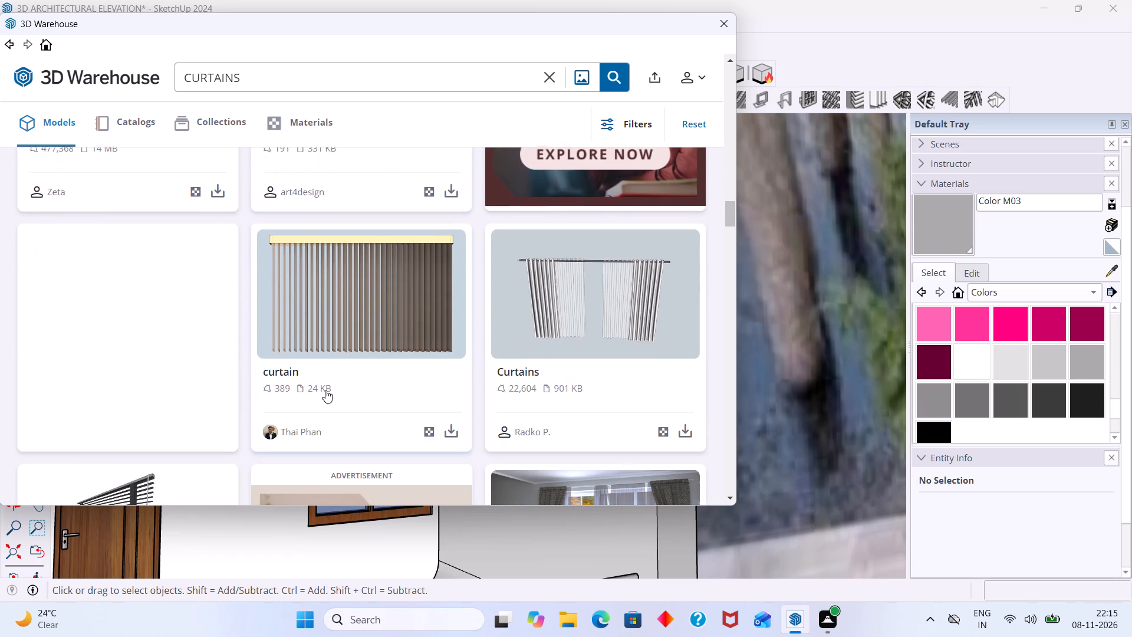
{"action": "scroll", "coordinate": [325, 389], "scroll_direction": "up", "scroll_amount": 4}
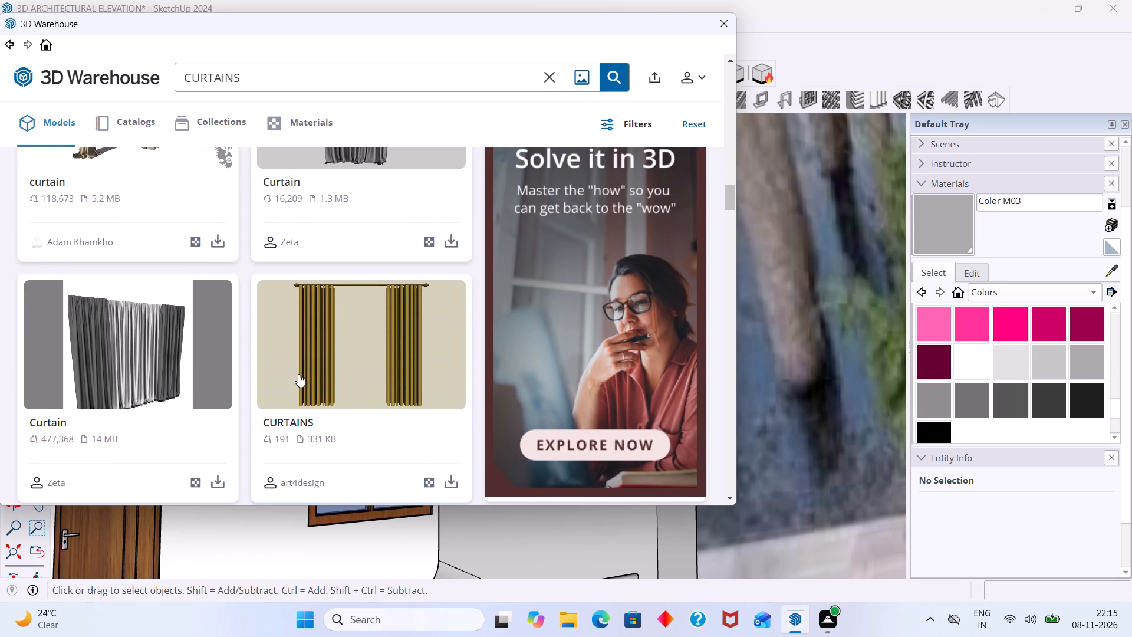
{"action": "scroll", "coordinate": [298, 371], "scroll_direction": "down", "scroll_amount": 11}
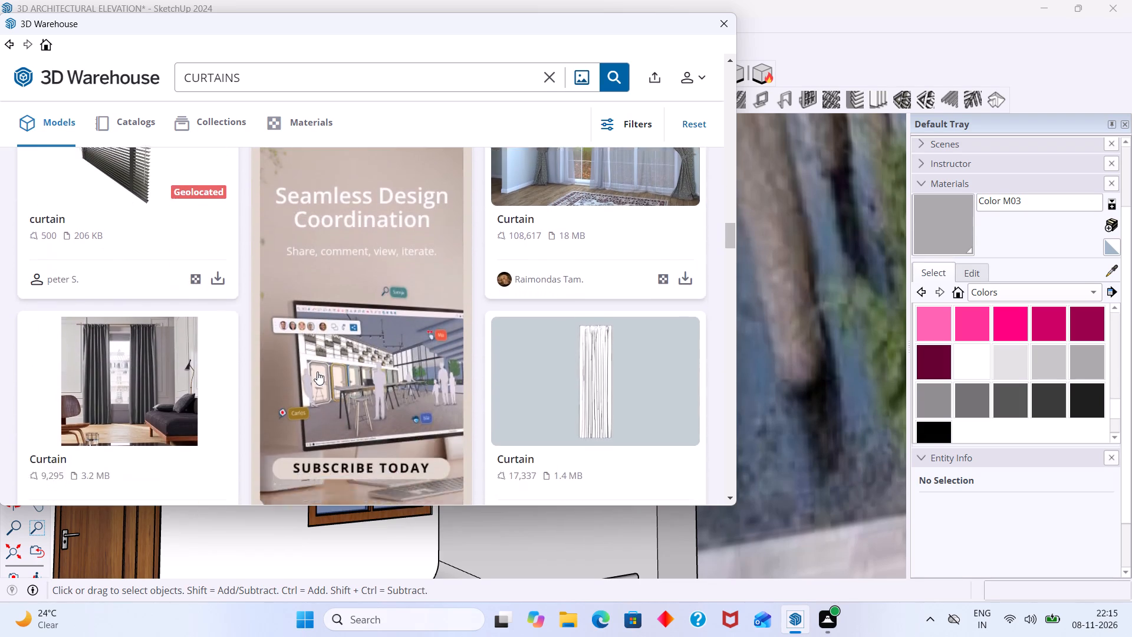
{"action": "scroll", "coordinate": [317, 372], "scroll_direction": "down", "scroll_amount": 2}
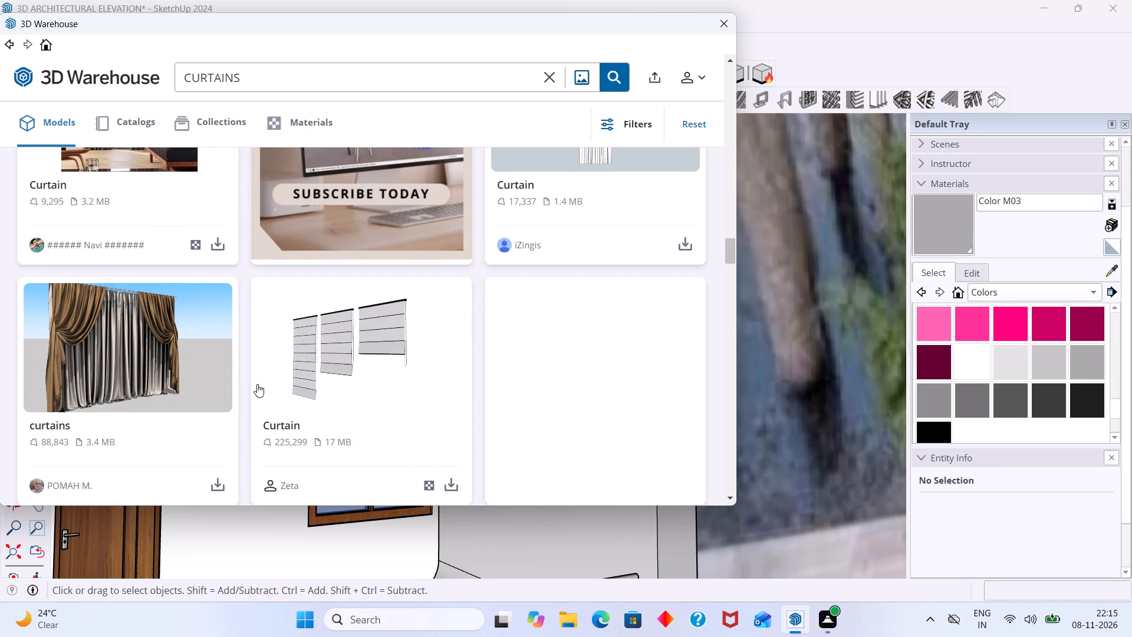
{"action": "scroll", "coordinate": [256, 384], "scroll_direction": "down", "scroll_amount": 7}
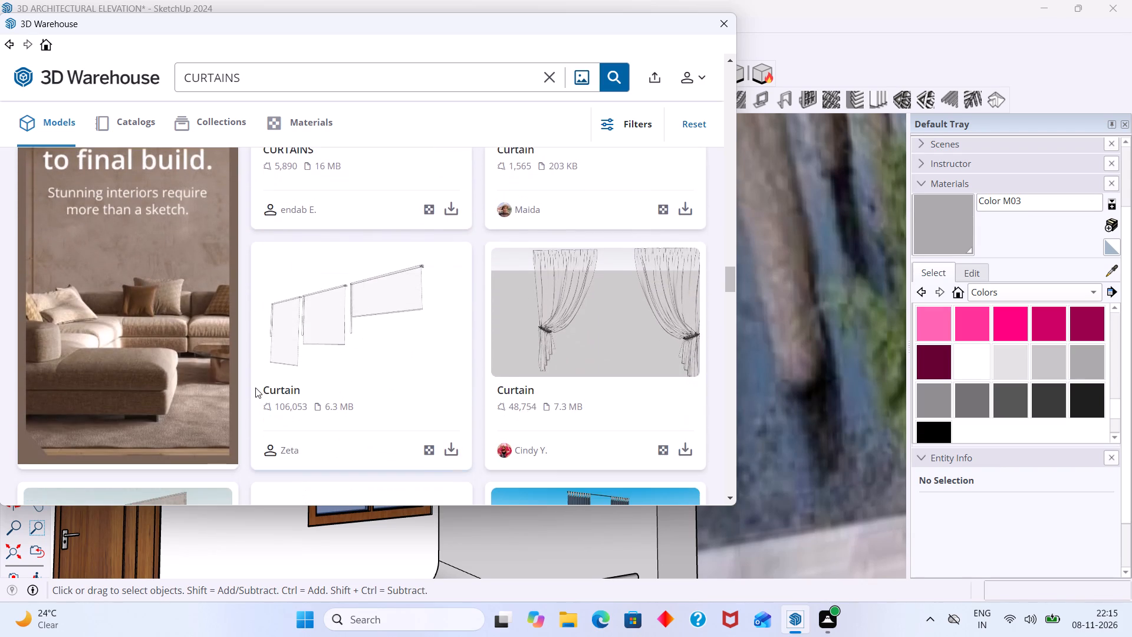
{"action": "scroll", "coordinate": [255, 388], "scroll_direction": "down", "scroll_amount": 9}
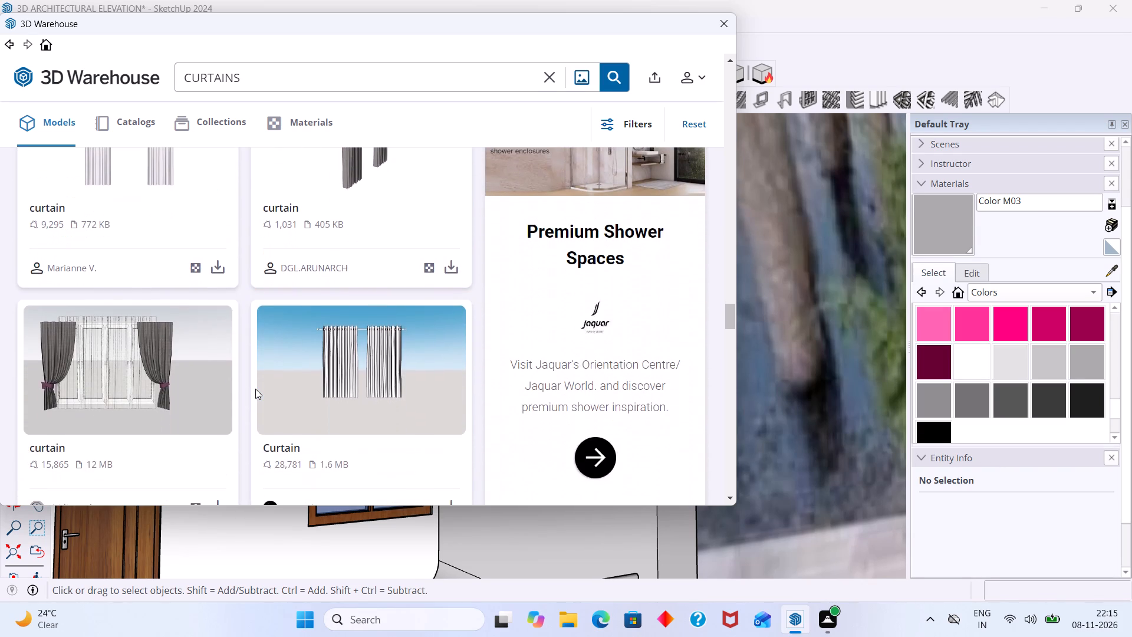
{"action": "scroll", "coordinate": [255, 389], "scroll_direction": "down", "scroll_amount": 4}
{"action": "scroll", "coordinate": [255, 389], "scroll_direction": "up", "scroll_amount": 3}
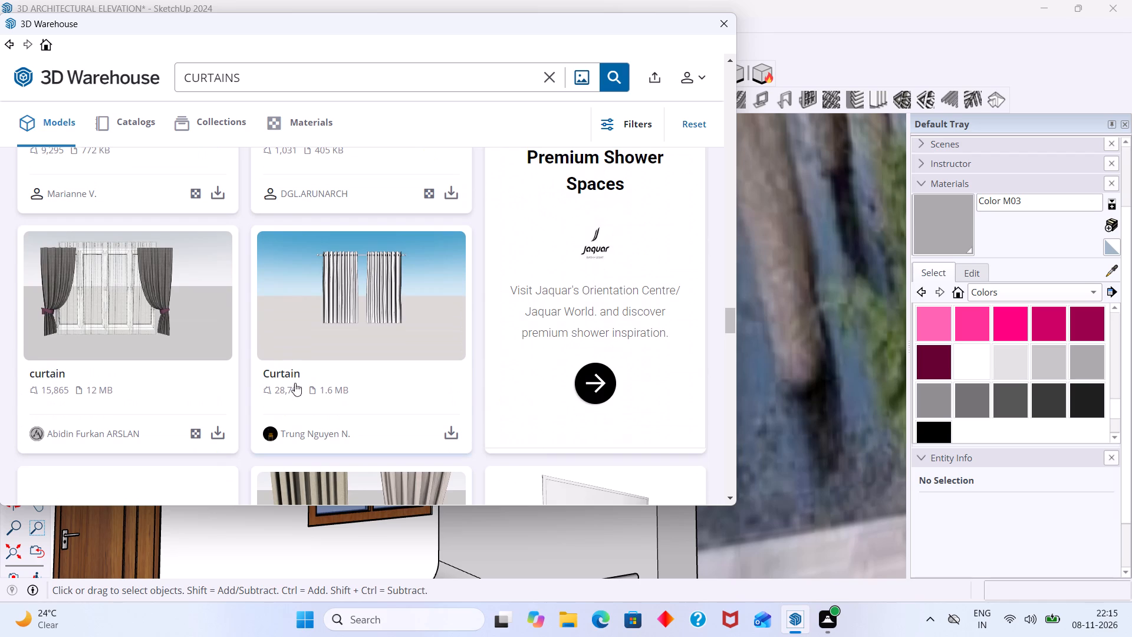
Load the 1.6 MB two-panel "Curtain" model into the model and place it on the ground in front of the reference picture.
{"action": "left_click", "coordinate": [449, 433]}
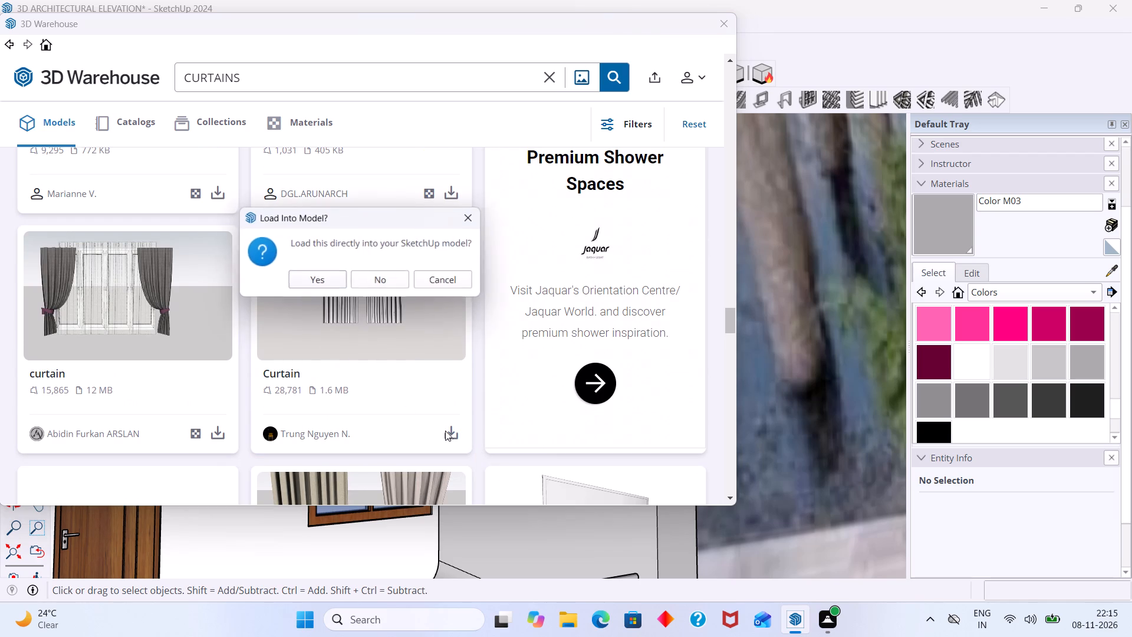
{"action": "left_click", "coordinate": [326, 283]}
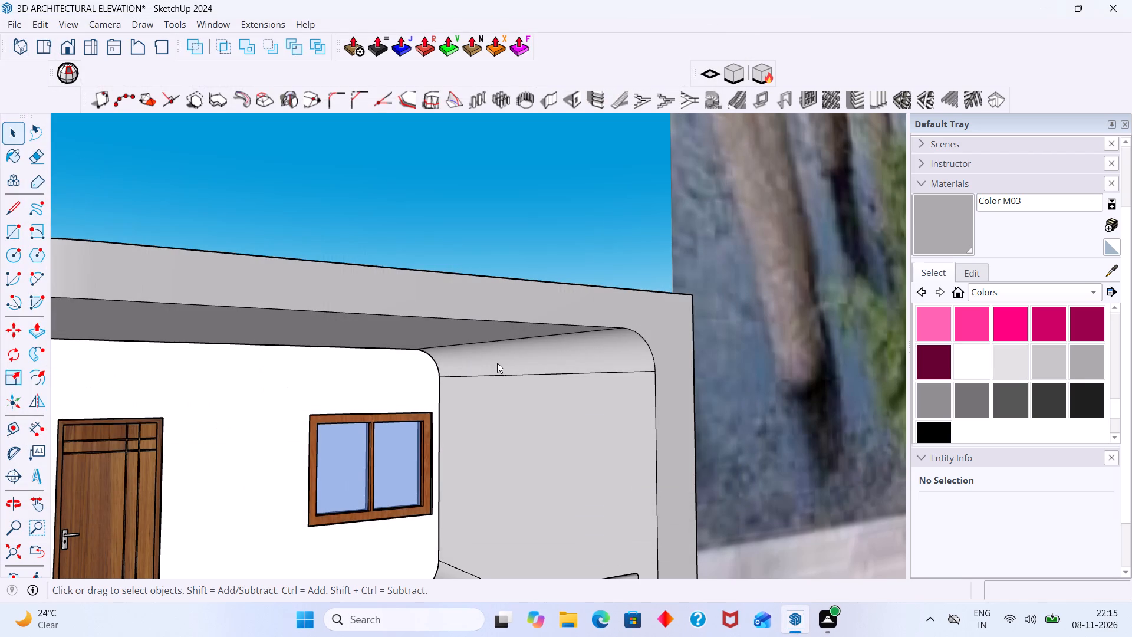
{"action": "scroll", "coordinate": [392, 390], "scroll_direction": "down", "scroll_amount": 5}
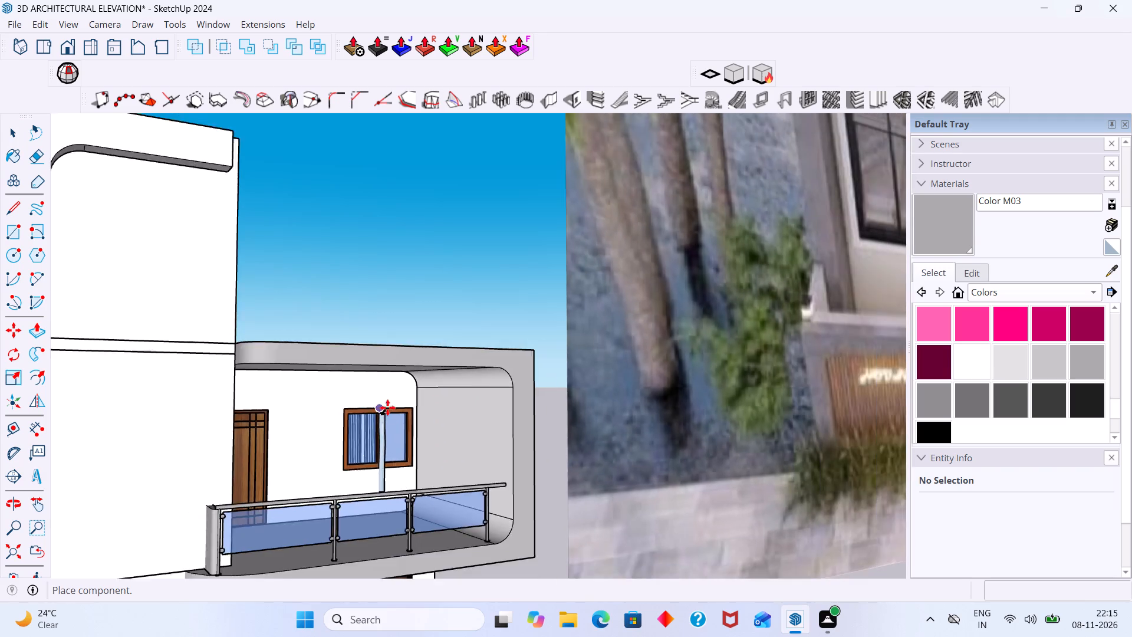
{"action": "scroll", "coordinate": [387, 408], "scroll_direction": "down", "scroll_amount": 7}
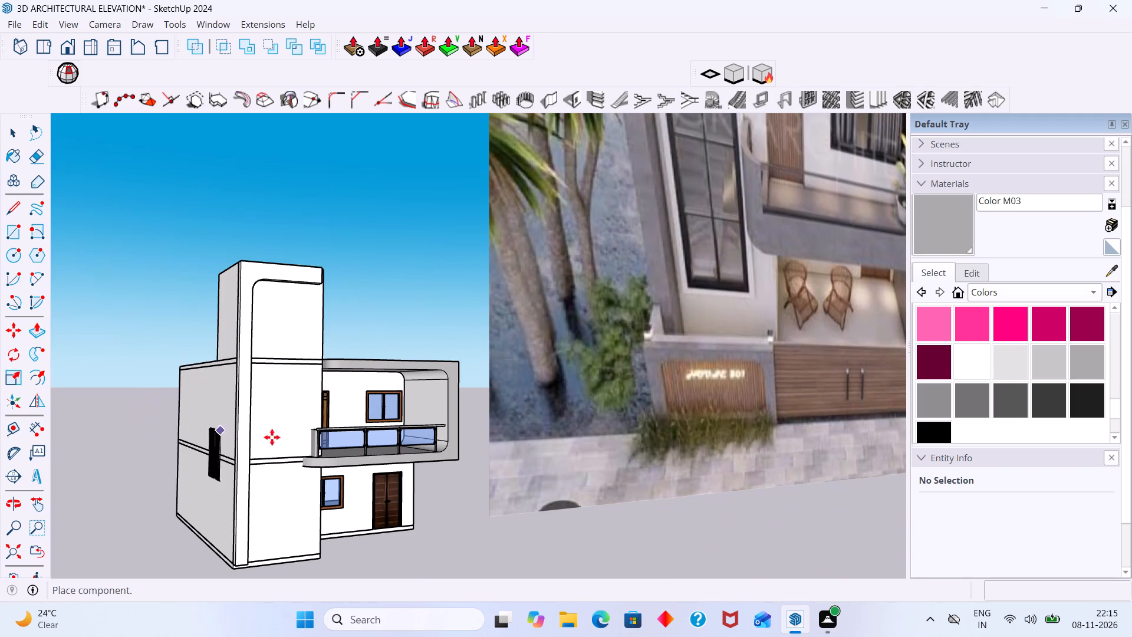
{"action": "left_click", "coordinate": [606, 530]}
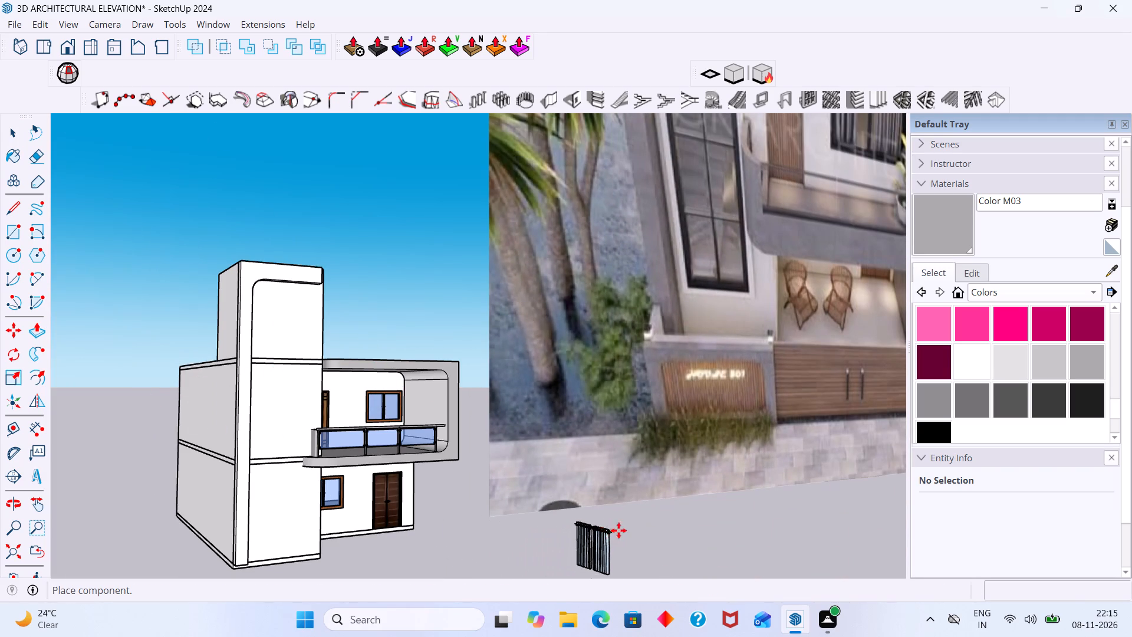
{"action": "key", "text": "space"}
{"action": "left_click", "coordinate": [644, 540]}
Open the placed curtain component for editing.
{"action": "scroll", "coordinate": [591, 535], "scroll_direction": "up", "scroll_amount": 8}
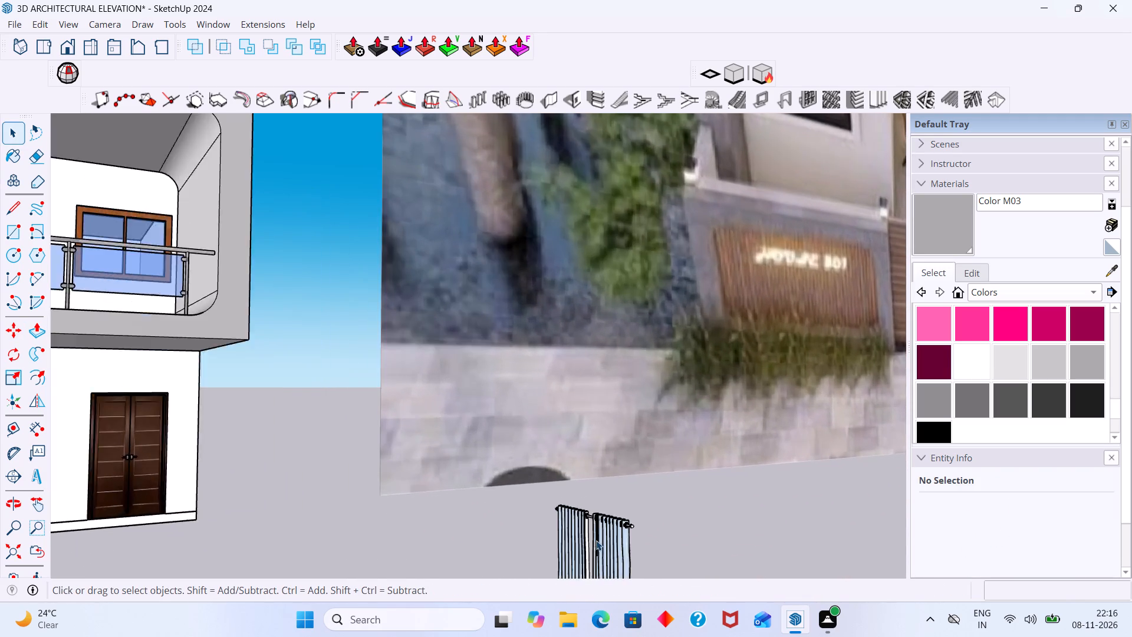
{"action": "scroll", "coordinate": [596, 540], "scroll_direction": "up", "scroll_amount": 2}
{"action": "middle_click_drag", "start_coordinate": [642, 539], "coordinate": [697, 522]}
{"action": "scroll", "coordinate": [696, 522], "scroll_direction": "up", "scroll_amount": 1}
{"action": "middle_click_drag", "start_coordinate": [693, 514], "coordinate": [662, 409]}
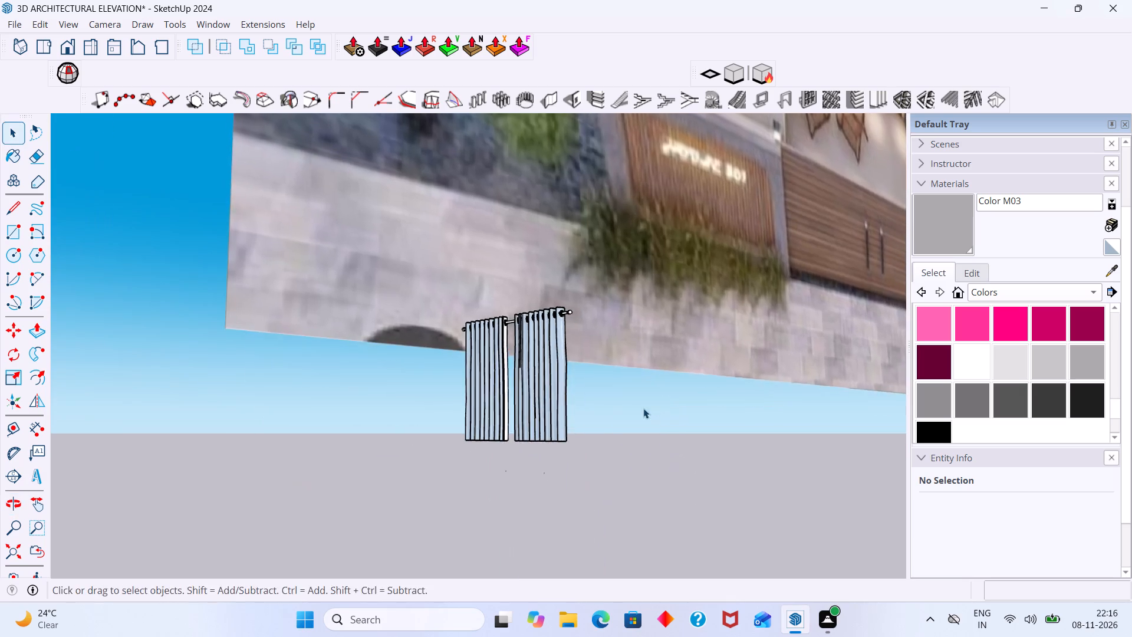
{"action": "middle_click_drag", "start_coordinate": [643, 408], "coordinate": [679, 472]}
{"action": "middle_click_drag", "start_coordinate": [535, 356], "coordinate": [717, 371]}
{"action": "scroll", "coordinate": [558, 333], "scroll_direction": "up", "scroll_amount": 8}
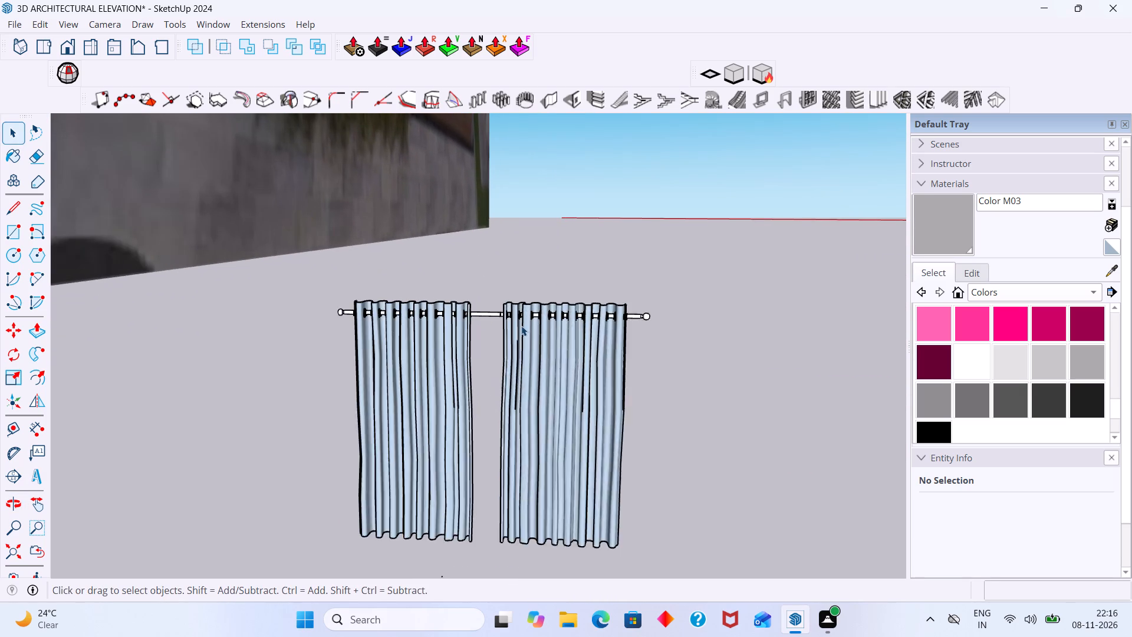
{"action": "scroll", "coordinate": [509, 327], "scroll_direction": "up", "scroll_amount": 1}
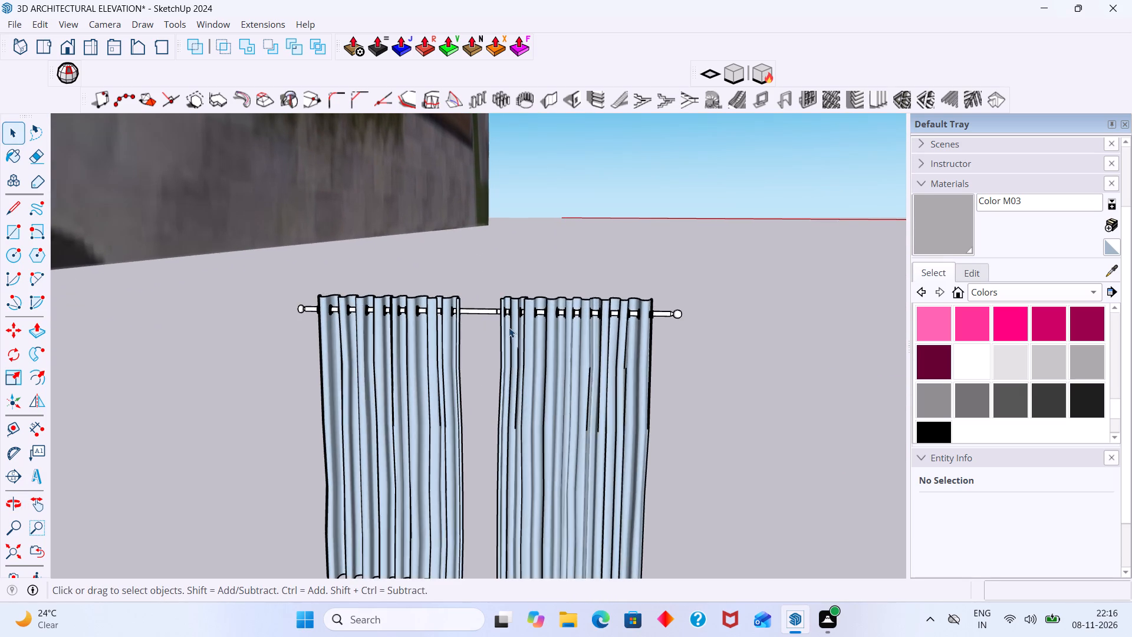
{"action": "scroll", "coordinate": [506, 326], "scroll_direction": "up", "scroll_amount": 1}
{"action": "left_click", "coordinate": [507, 302]}
{"action": "left_click", "coordinate": [507, 299]}
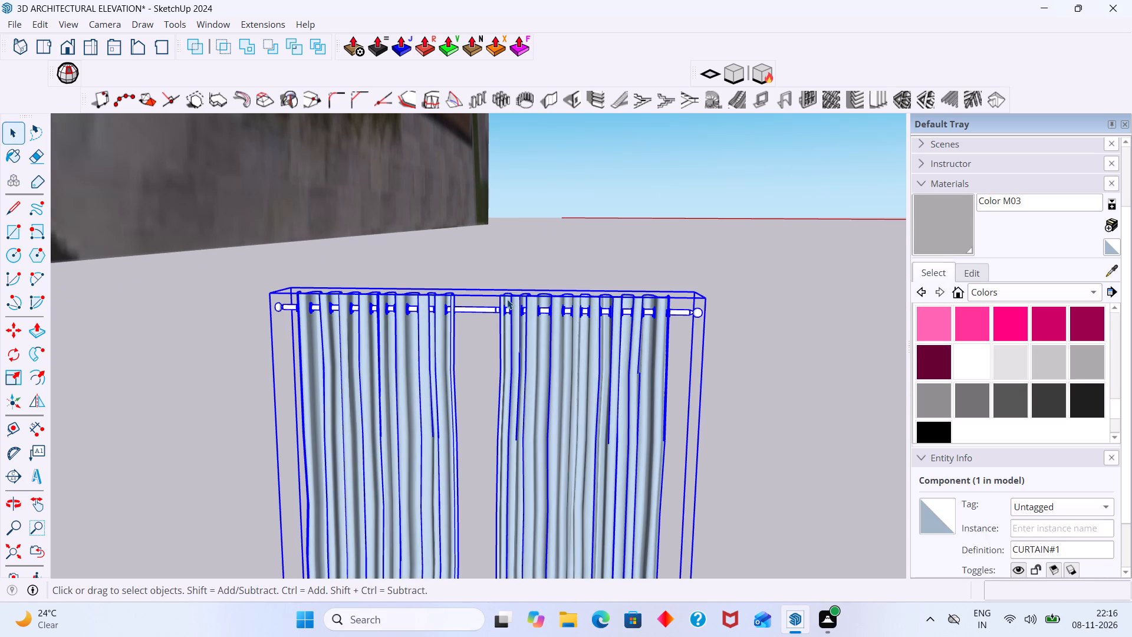
{"action": "left_click", "coordinate": [507, 299]}
{"action": "left_click", "coordinate": [509, 299]}
{"action": "double_click", "coordinate": [509, 298]}
Scale the right-hand curtain panel in width by about 1.20 so that it reaches the edge of the other panel.
{"action": "left_click", "coordinate": [510, 299]}
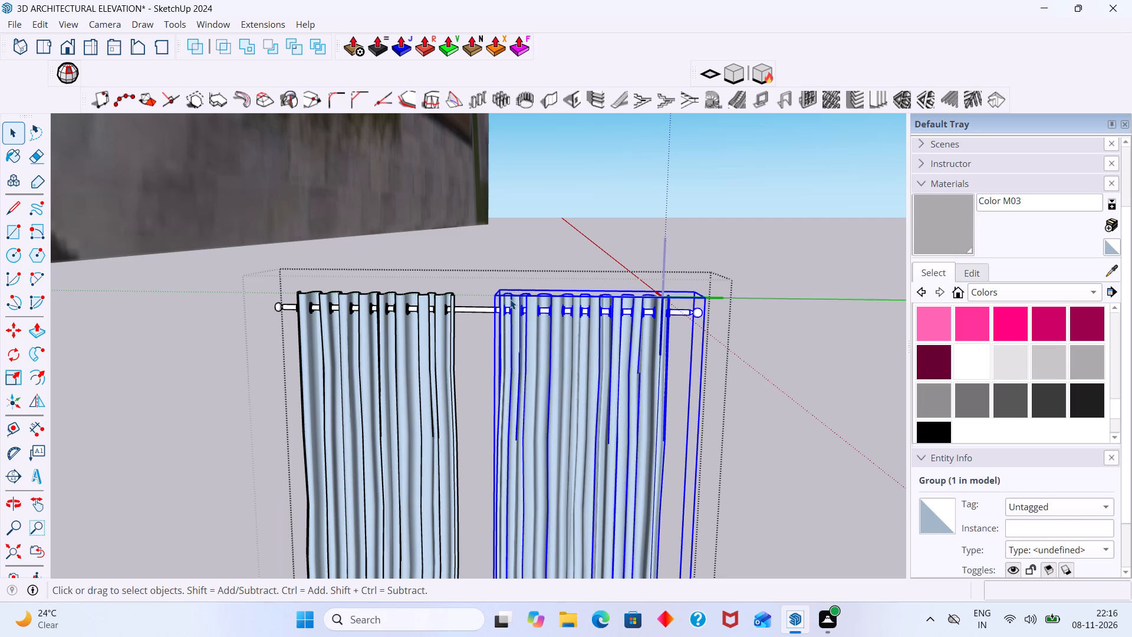
{"action": "key", "text": "s"}
{"action": "middle_click_drag", "start_coordinate": [503, 357], "coordinate": [722, 383]}
{"action": "scroll", "coordinate": [723, 383], "scroll_direction": "up", "scroll_amount": 1}
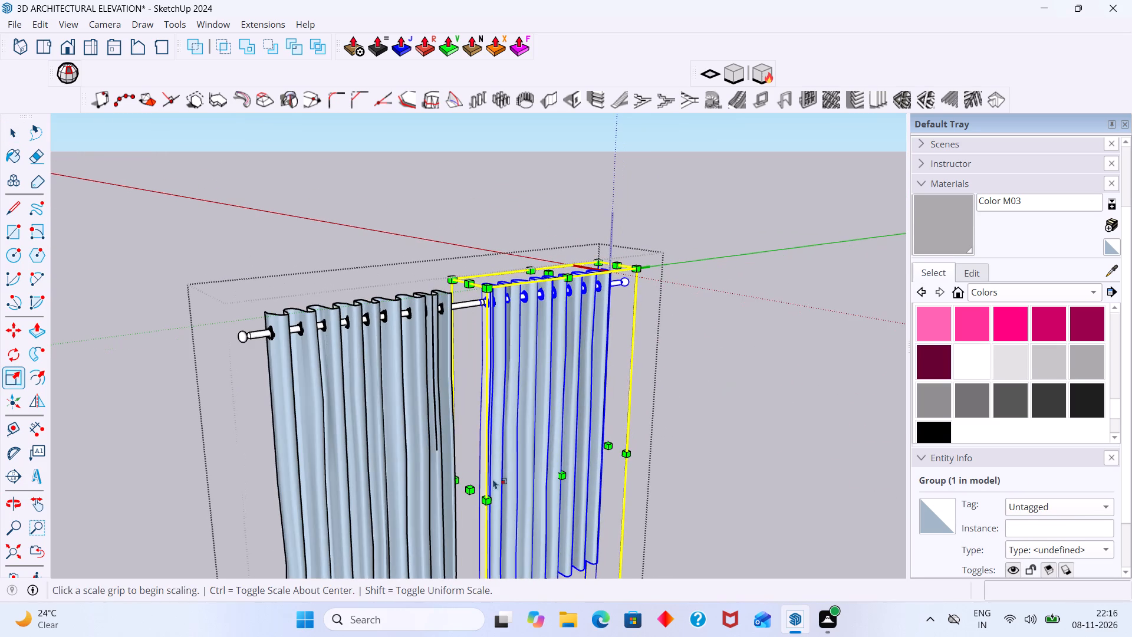
{"action": "left_click", "coordinate": [468, 485]}
{"action": "middle_click_drag", "start_coordinate": [459, 485], "coordinate": [438, 485]}
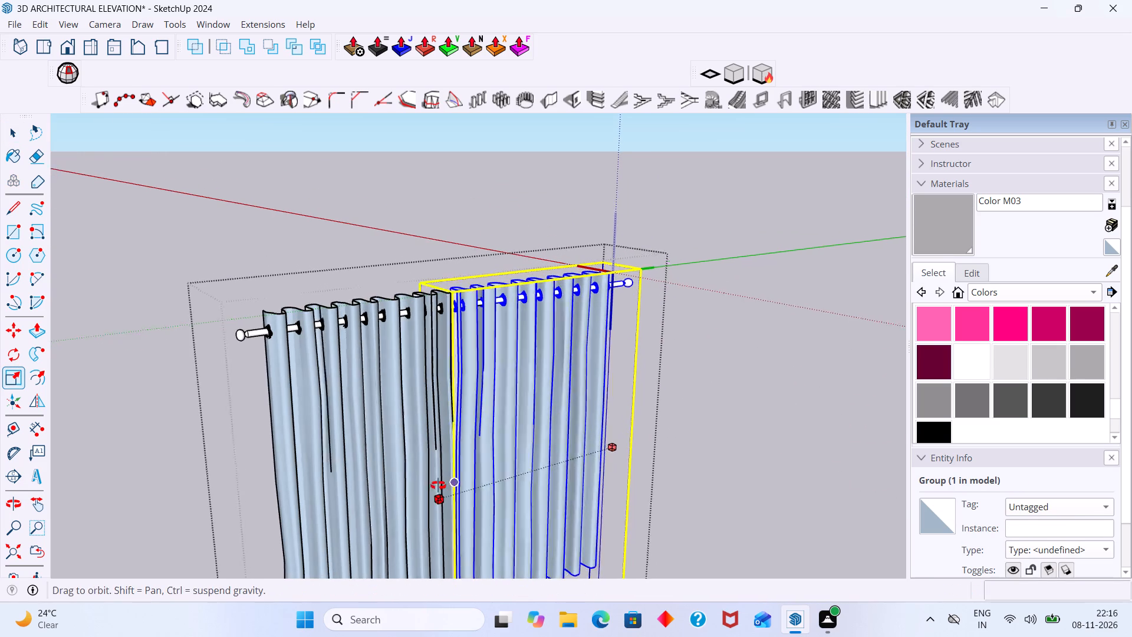
{"action": "middle_click_drag", "start_coordinate": [438, 485], "coordinate": [383, 485]}
{"action": "middle_click_drag", "start_coordinate": [447, 293], "coordinate": [397, 306]}
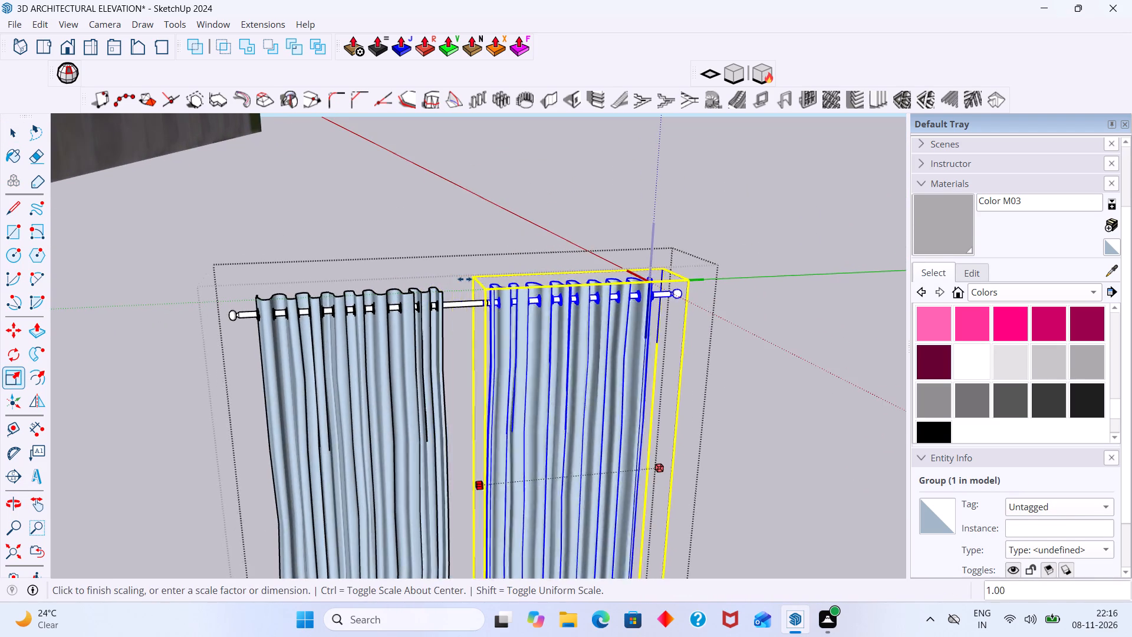
{"action": "scroll", "coordinate": [465, 279], "scroll_direction": "up", "scroll_amount": 5}
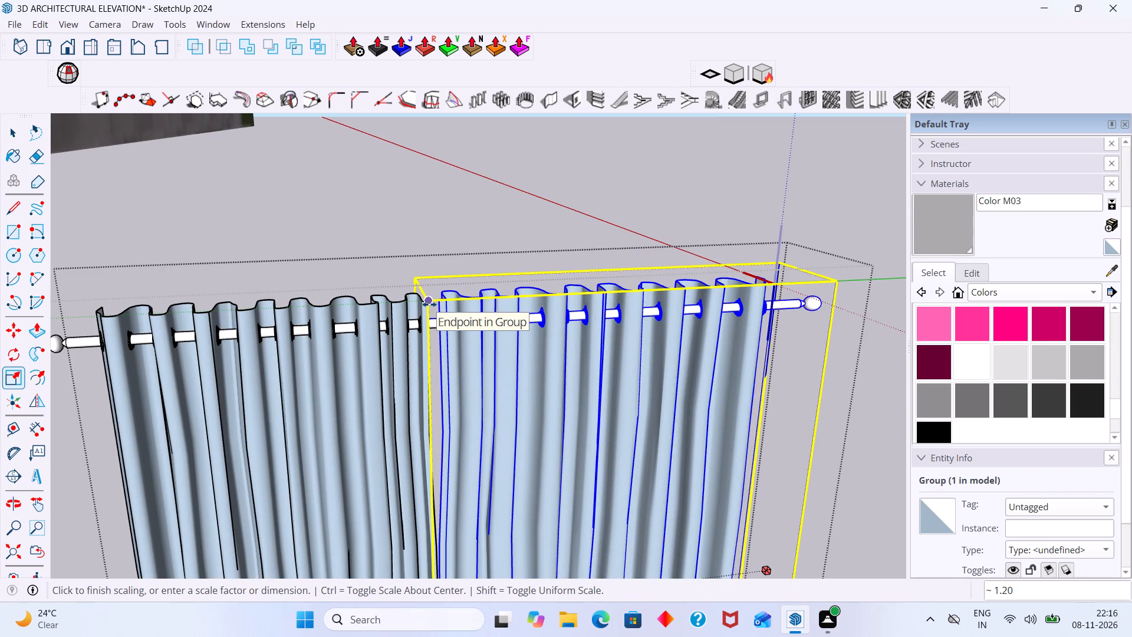
{"action": "left_click", "coordinate": [429, 304]}
{"action": "key", "text": "space"}
{"action": "key", "text": "space"}
{"action": "left_click", "coordinate": [489, 254]}
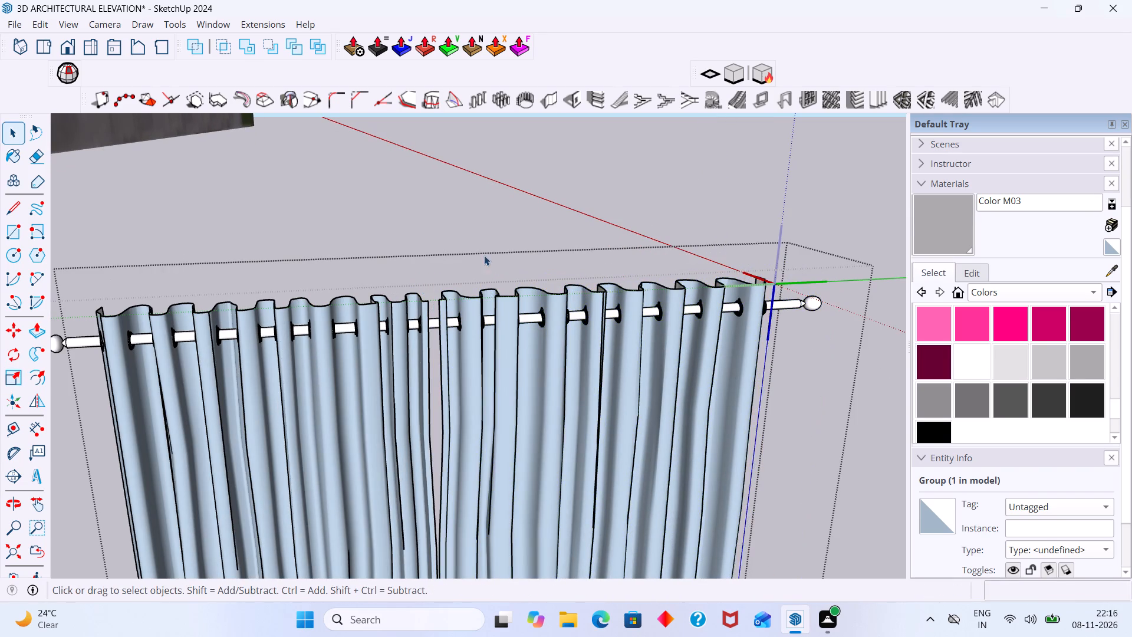
Scale the right-hand panel again by about 1.03 along red and 1.00 along blue so that it overlaps the other panel.
{"action": "scroll", "coordinate": [468, 267], "scroll_direction": "down", "scroll_amount": 1}
{"action": "scroll", "coordinate": [440, 298], "scroll_direction": "up", "scroll_amount": 5}
{"action": "middle_click_drag", "start_coordinate": [448, 309], "coordinate": [482, 343]}
{"action": "scroll", "coordinate": [456, 317], "scroll_direction": "up", "scroll_amount": 3}
{"action": "left_click", "coordinate": [450, 299]}
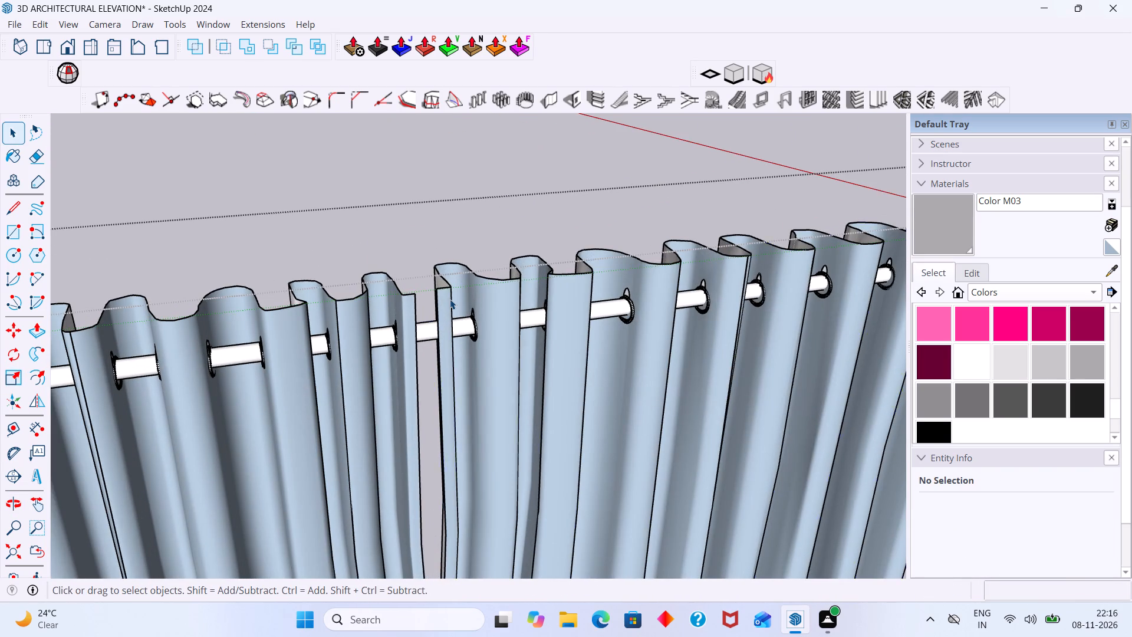
{"action": "key", "text": "s"}
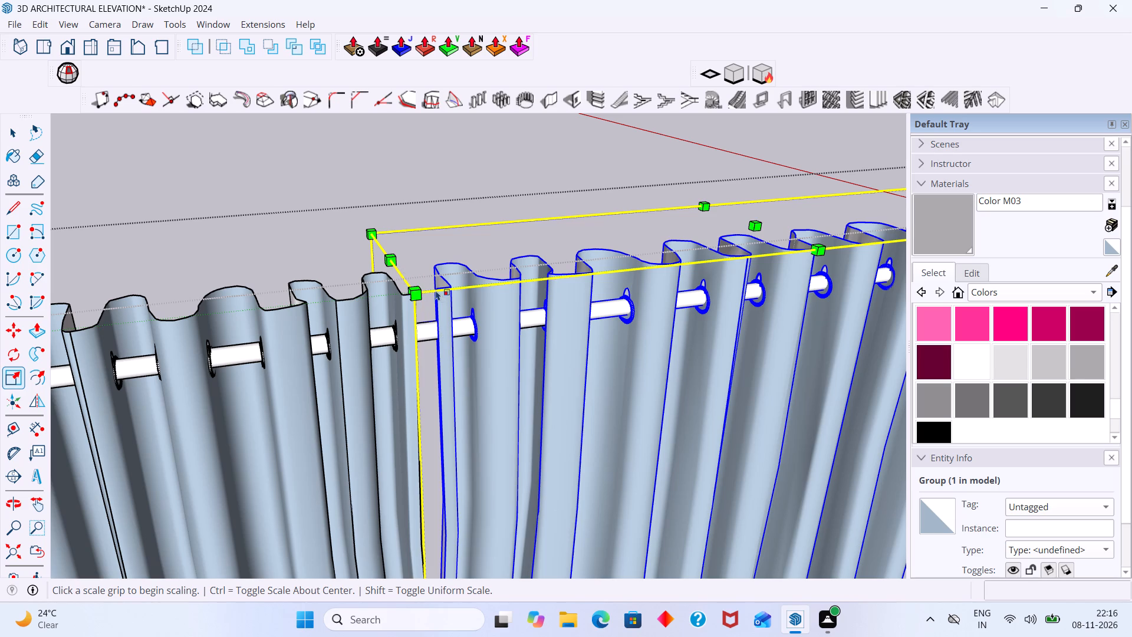
{"action": "left_click", "coordinate": [395, 262]}
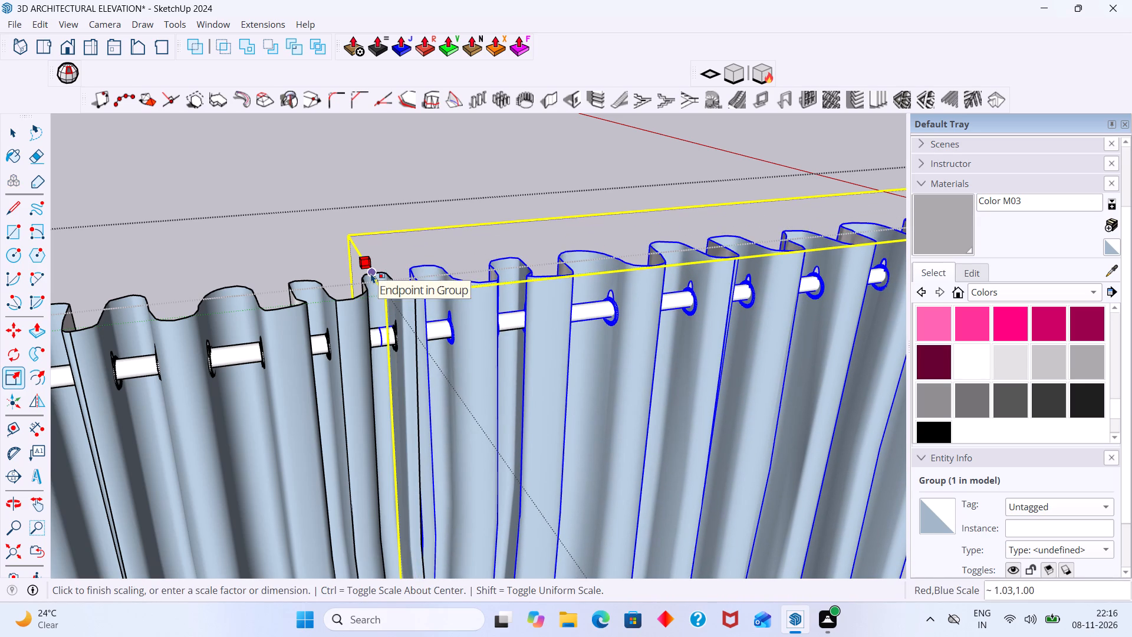
{"action": "left_click", "coordinate": [371, 273]}
{"action": "key", "text": "space"}
{"action": "left_click", "coordinate": [425, 220]}
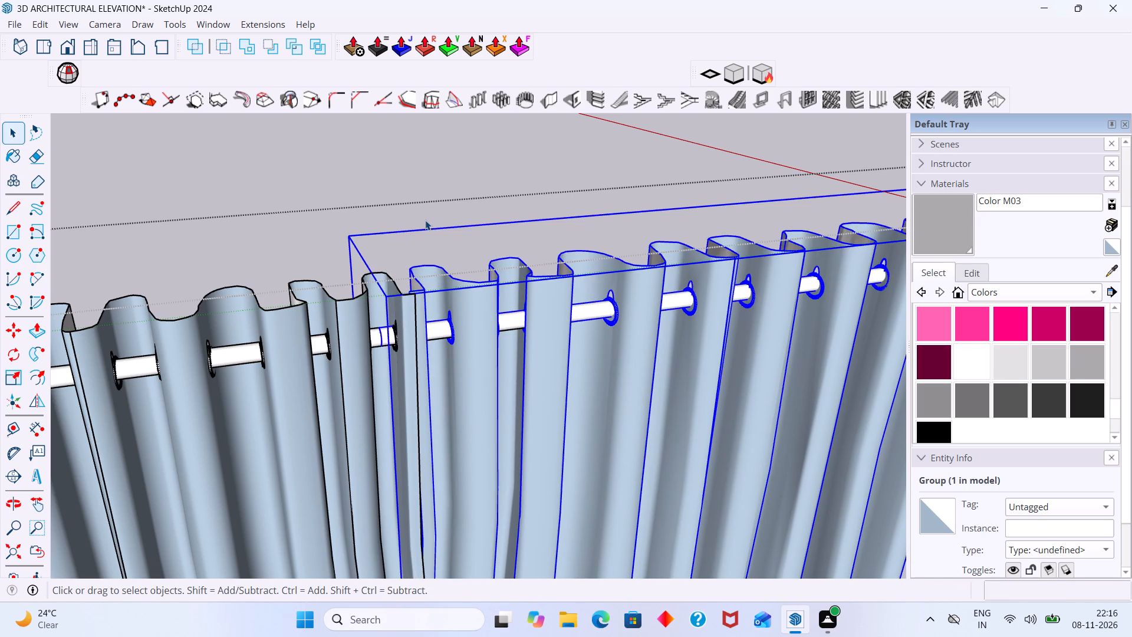
Undo both width scalings of the right-hand curtain panel.
{"action": "scroll", "coordinate": [411, 300], "scroll_direction": "up", "scroll_amount": 3}
{"action": "middle_click_drag", "start_coordinate": [409, 294], "coordinate": [375, 340]}
{"action": "scroll", "coordinate": [419, 291], "scroll_direction": "up", "scroll_amount": 3}
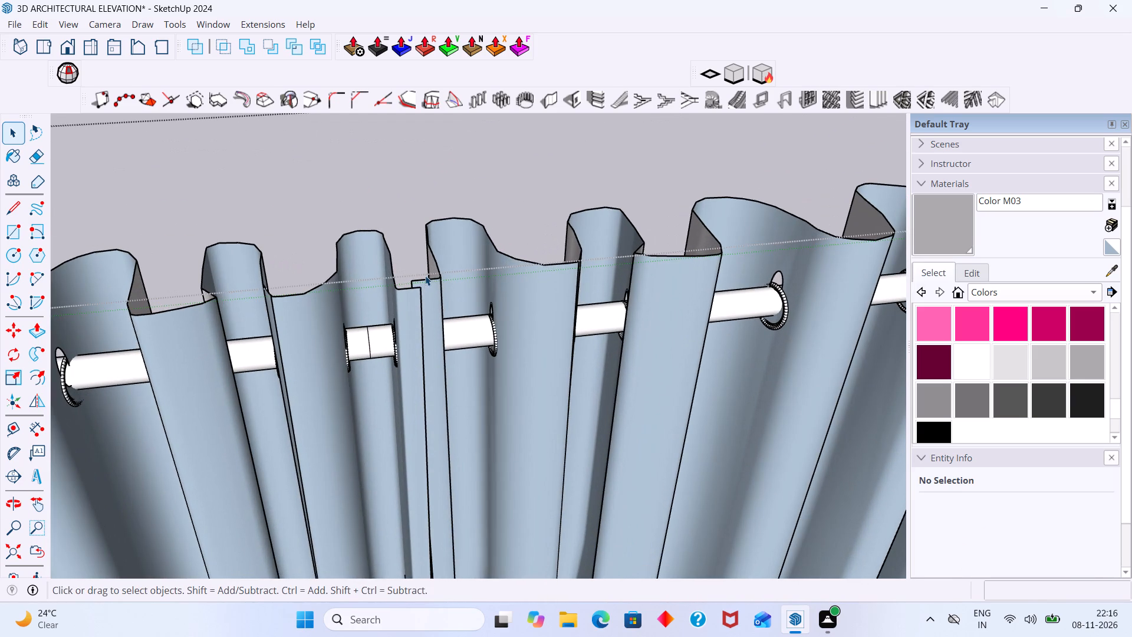
{"action": "key", "text": "z"}
{"action": "key", "text": "z"}
{"action": "key", "text": "z"}
{"action": "key", "text": "z"}
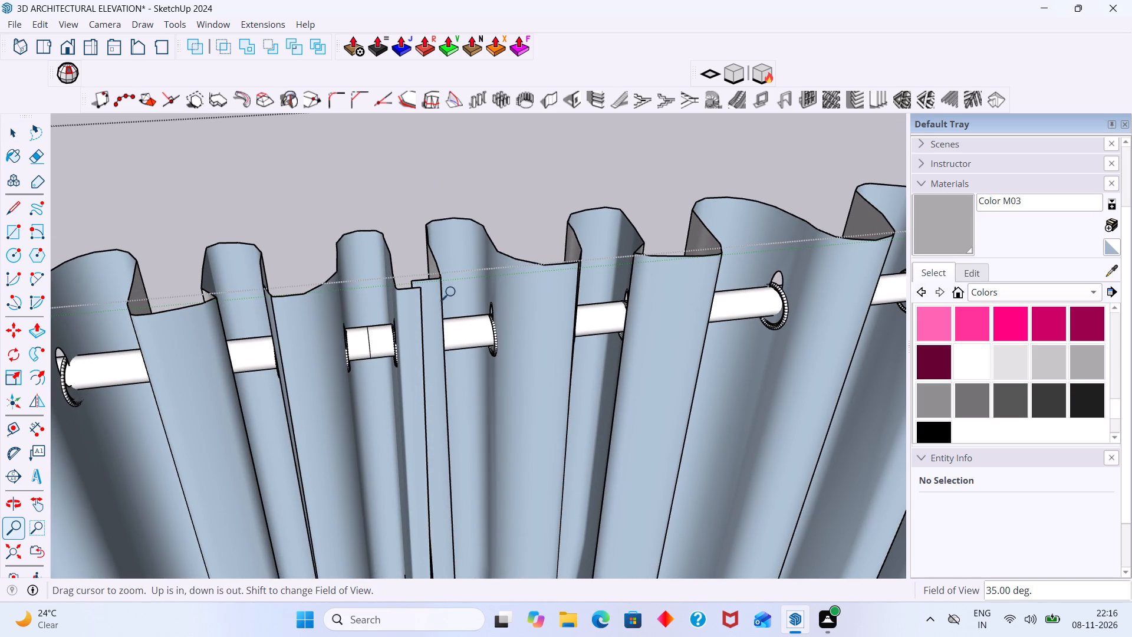
{"action": "scroll", "coordinate": [455, 295], "scroll_direction": "down", "scroll_amount": 3}
{"action": "key", "text": "space"}
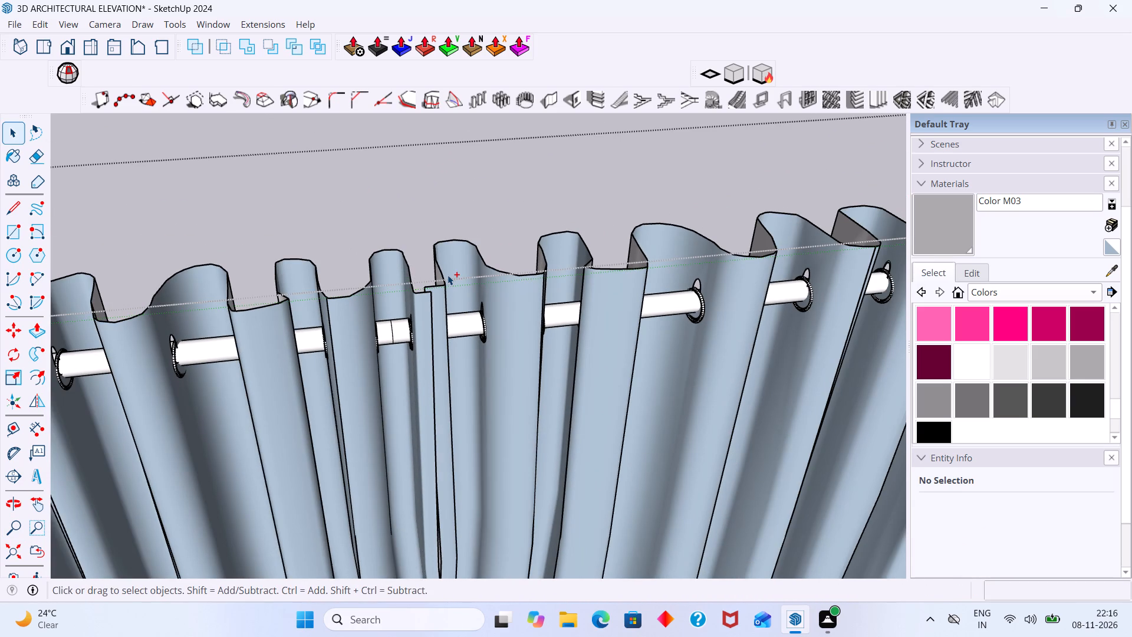
{"action": "key", "text": "ctrl+z"}
{"action": "scroll", "coordinate": [469, 308], "scroll_direction": "up", "scroll_amount": 2}
{"action": "middle_click_drag", "start_coordinate": [468, 310], "coordinate": [587, 349]}
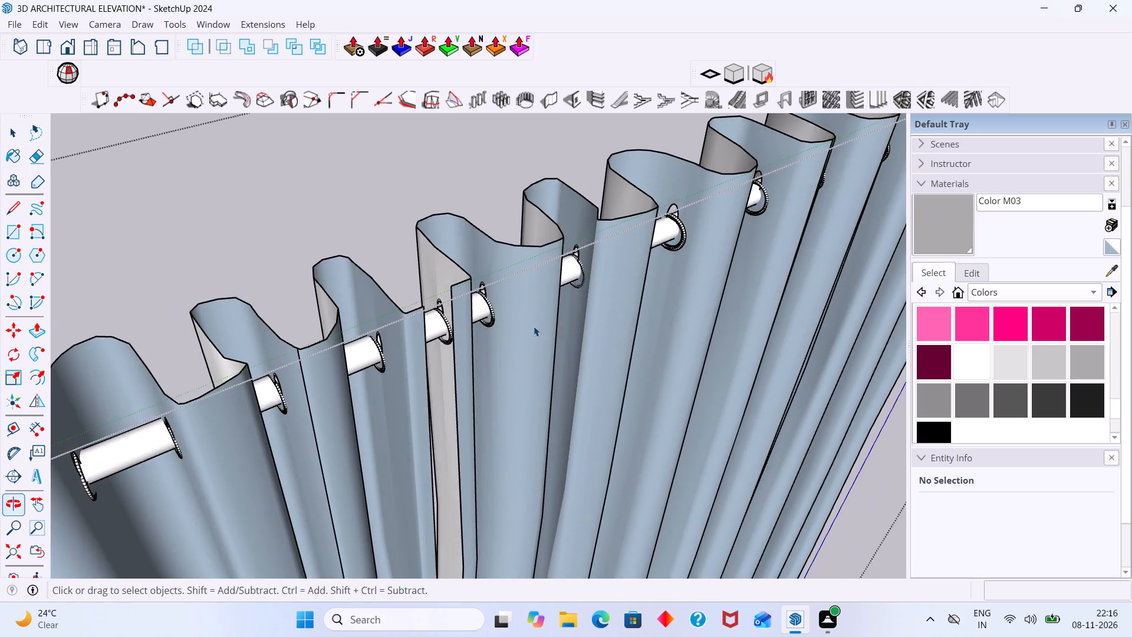
{"action": "scroll", "coordinate": [476, 301], "scroll_direction": "up", "scroll_amount": 3}
{"action": "middle_click_drag", "start_coordinate": [452, 294], "coordinate": [617, 292]}
{"action": "scroll", "coordinate": [450, 299], "scroll_direction": "up", "scroll_amount": 7}
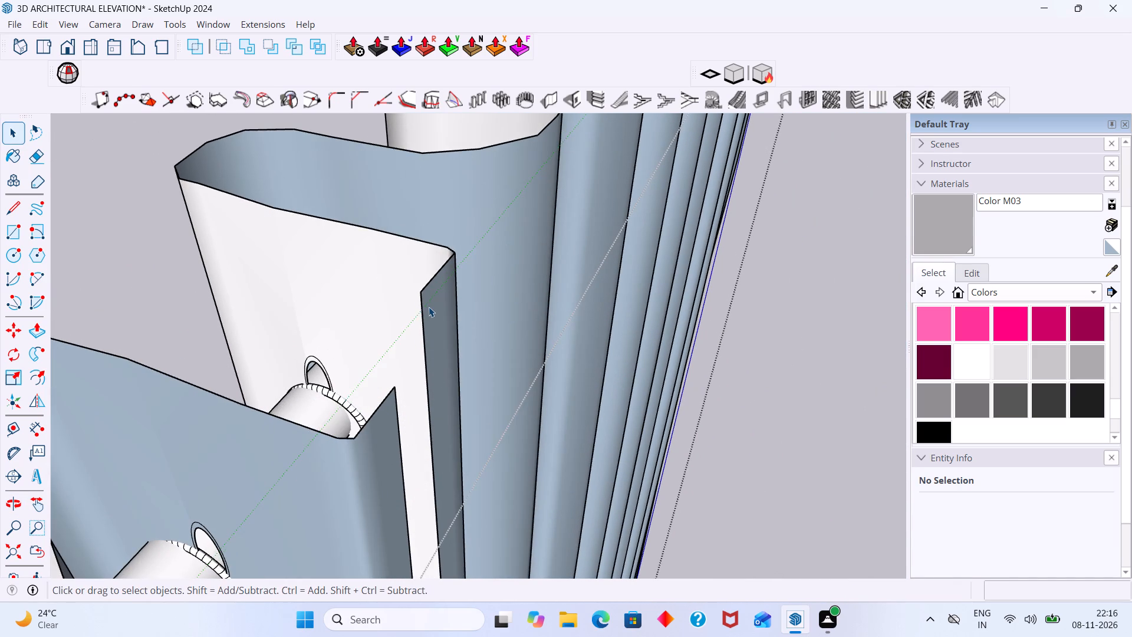
{"action": "scroll", "coordinate": [429, 301], "scroll_direction": "down", "scroll_amount": 2}
{"action": "key", "text": "ctrl+z"}
{"action": "scroll", "coordinate": [423, 310], "scroll_direction": "down", "scroll_amount": 6}
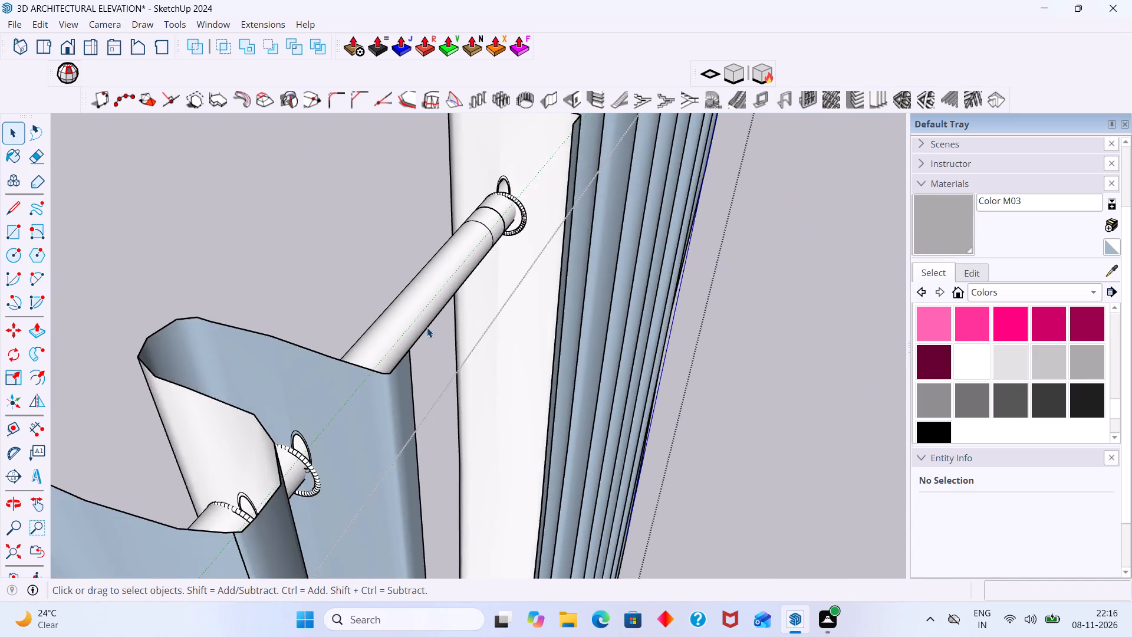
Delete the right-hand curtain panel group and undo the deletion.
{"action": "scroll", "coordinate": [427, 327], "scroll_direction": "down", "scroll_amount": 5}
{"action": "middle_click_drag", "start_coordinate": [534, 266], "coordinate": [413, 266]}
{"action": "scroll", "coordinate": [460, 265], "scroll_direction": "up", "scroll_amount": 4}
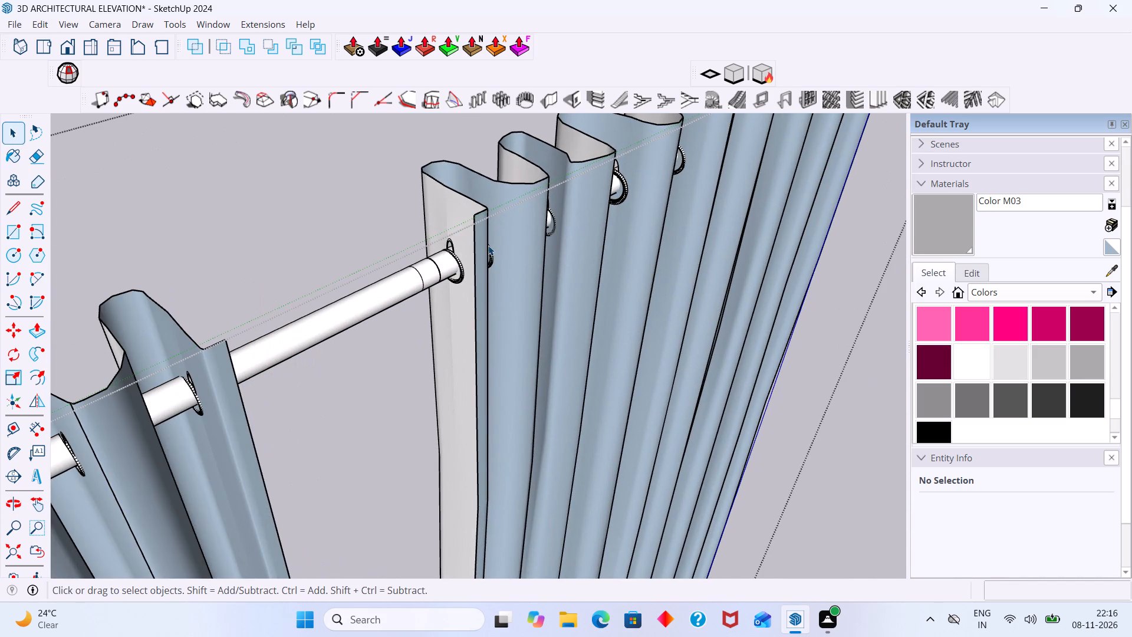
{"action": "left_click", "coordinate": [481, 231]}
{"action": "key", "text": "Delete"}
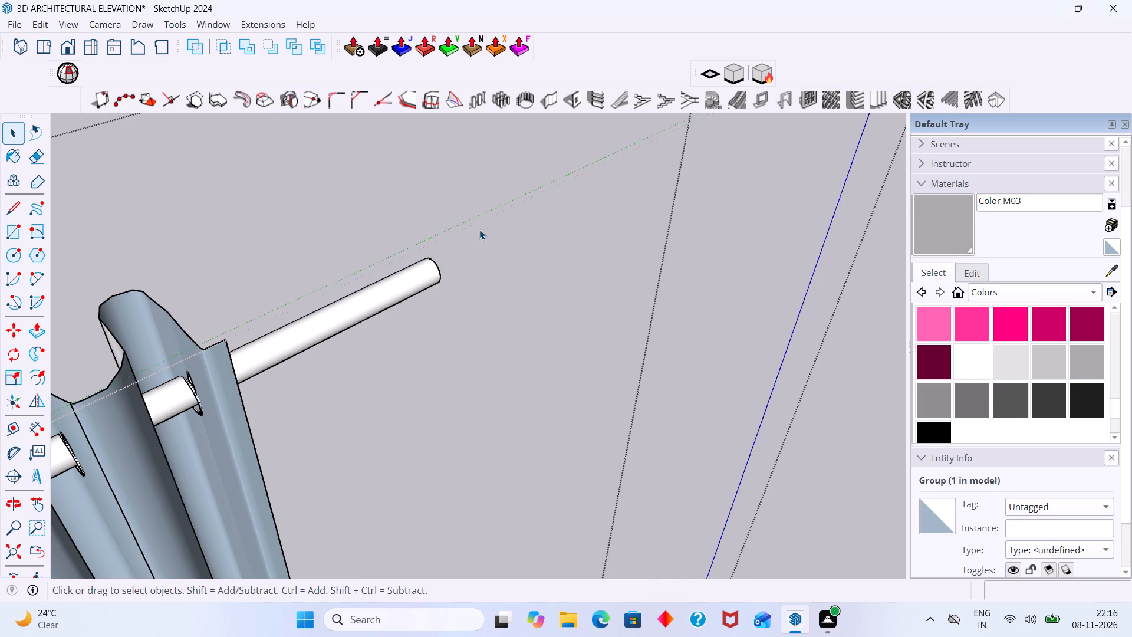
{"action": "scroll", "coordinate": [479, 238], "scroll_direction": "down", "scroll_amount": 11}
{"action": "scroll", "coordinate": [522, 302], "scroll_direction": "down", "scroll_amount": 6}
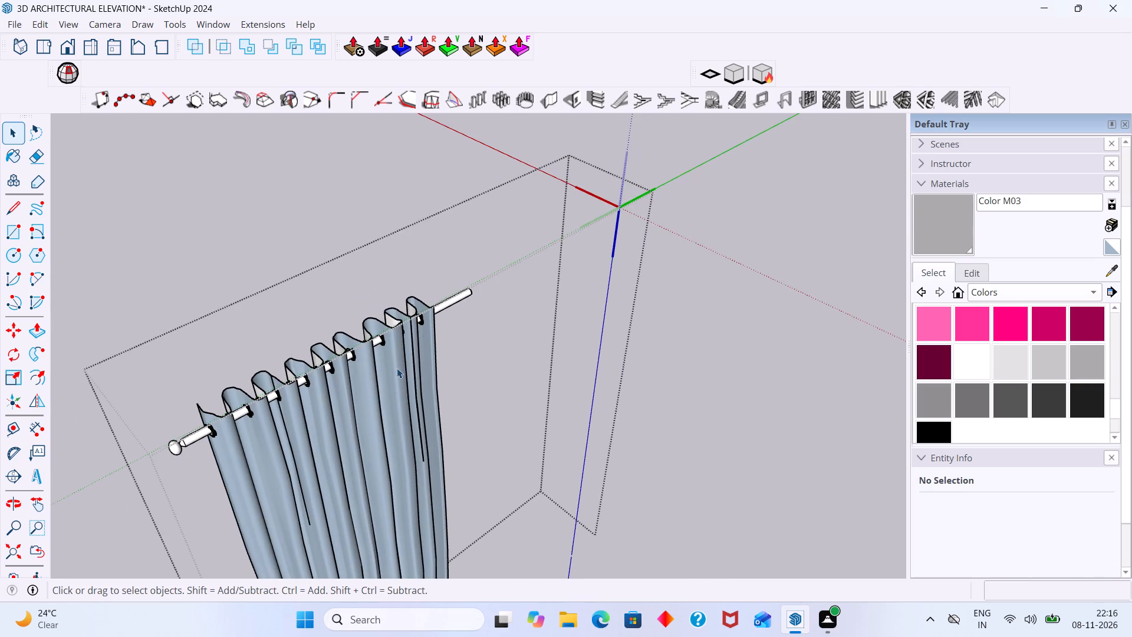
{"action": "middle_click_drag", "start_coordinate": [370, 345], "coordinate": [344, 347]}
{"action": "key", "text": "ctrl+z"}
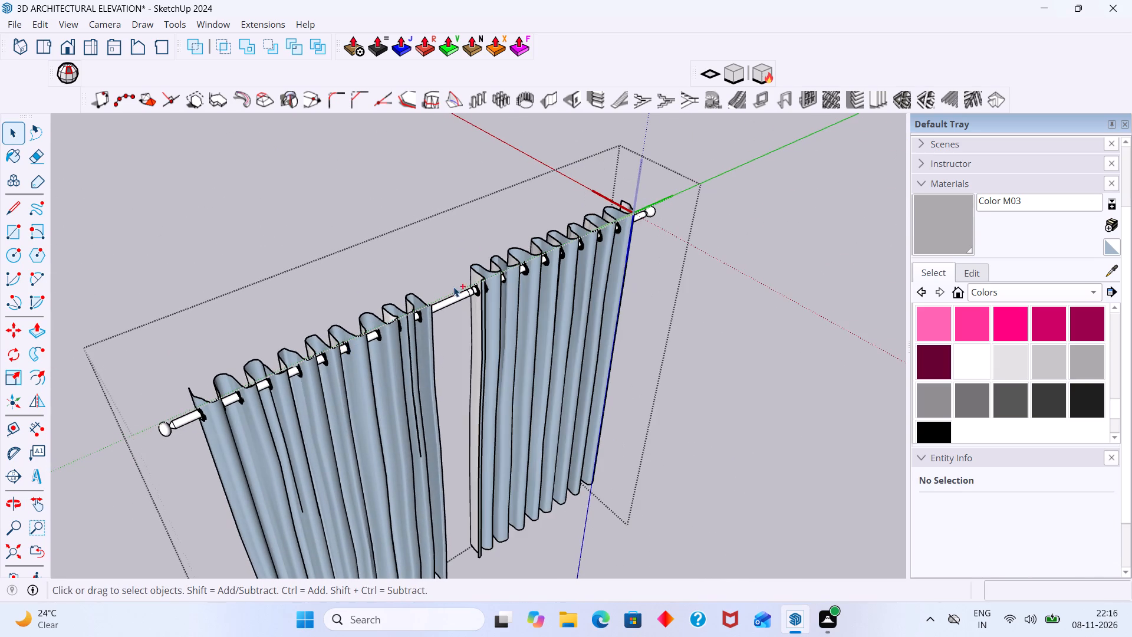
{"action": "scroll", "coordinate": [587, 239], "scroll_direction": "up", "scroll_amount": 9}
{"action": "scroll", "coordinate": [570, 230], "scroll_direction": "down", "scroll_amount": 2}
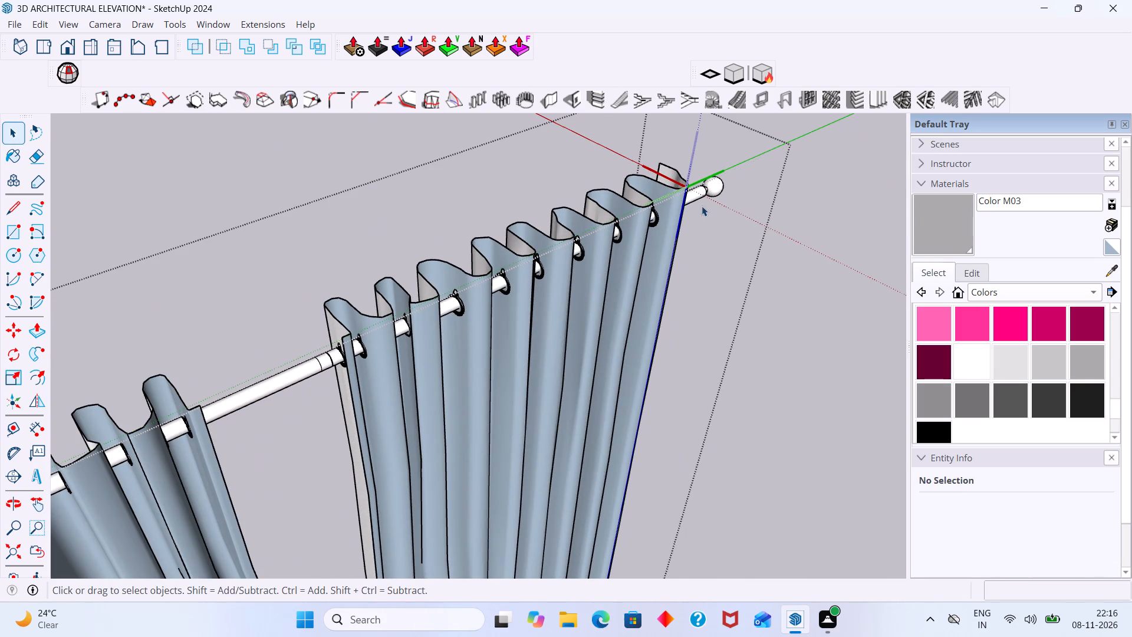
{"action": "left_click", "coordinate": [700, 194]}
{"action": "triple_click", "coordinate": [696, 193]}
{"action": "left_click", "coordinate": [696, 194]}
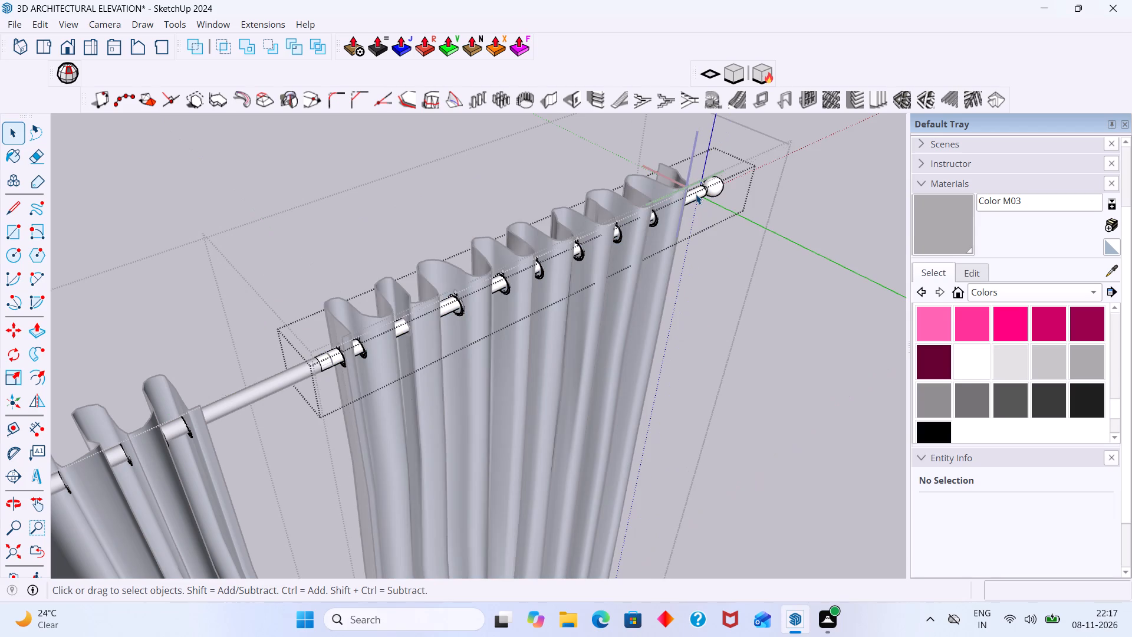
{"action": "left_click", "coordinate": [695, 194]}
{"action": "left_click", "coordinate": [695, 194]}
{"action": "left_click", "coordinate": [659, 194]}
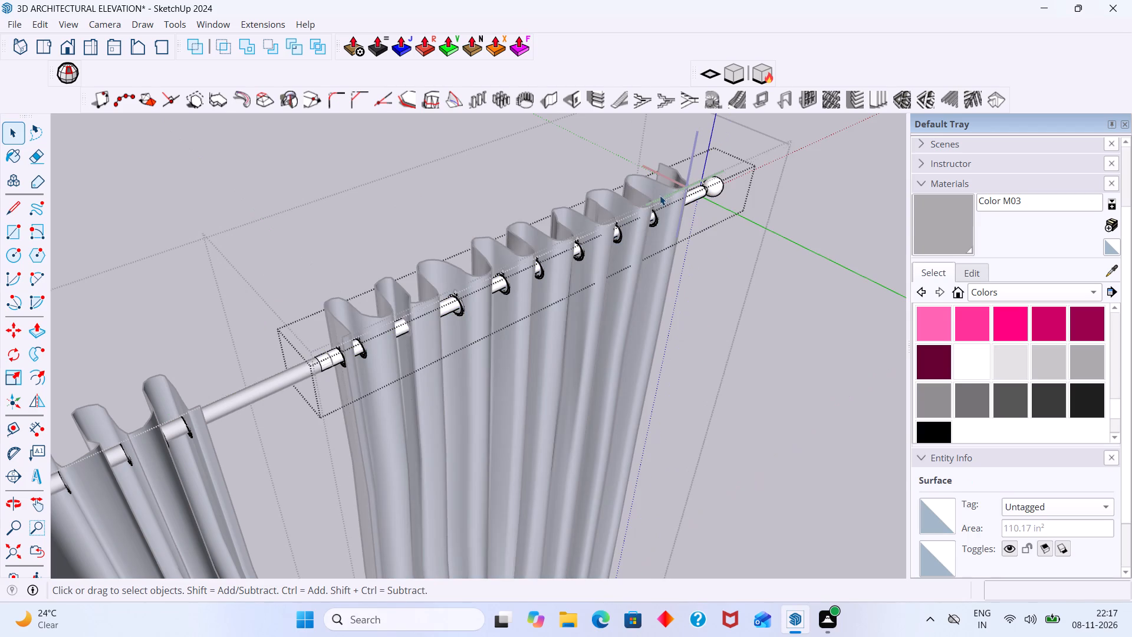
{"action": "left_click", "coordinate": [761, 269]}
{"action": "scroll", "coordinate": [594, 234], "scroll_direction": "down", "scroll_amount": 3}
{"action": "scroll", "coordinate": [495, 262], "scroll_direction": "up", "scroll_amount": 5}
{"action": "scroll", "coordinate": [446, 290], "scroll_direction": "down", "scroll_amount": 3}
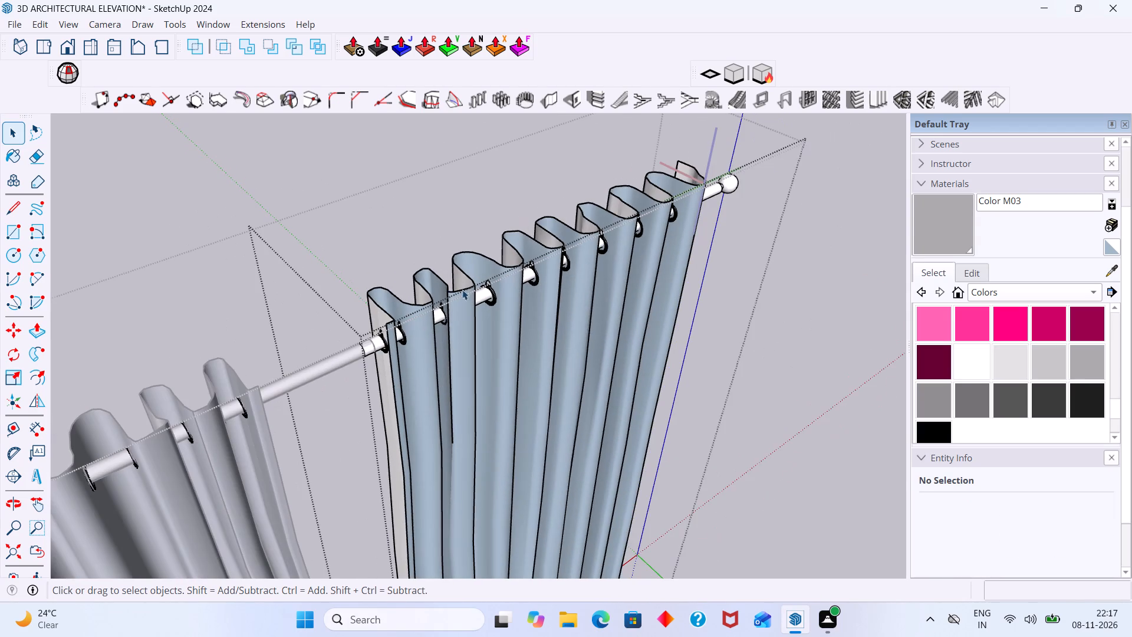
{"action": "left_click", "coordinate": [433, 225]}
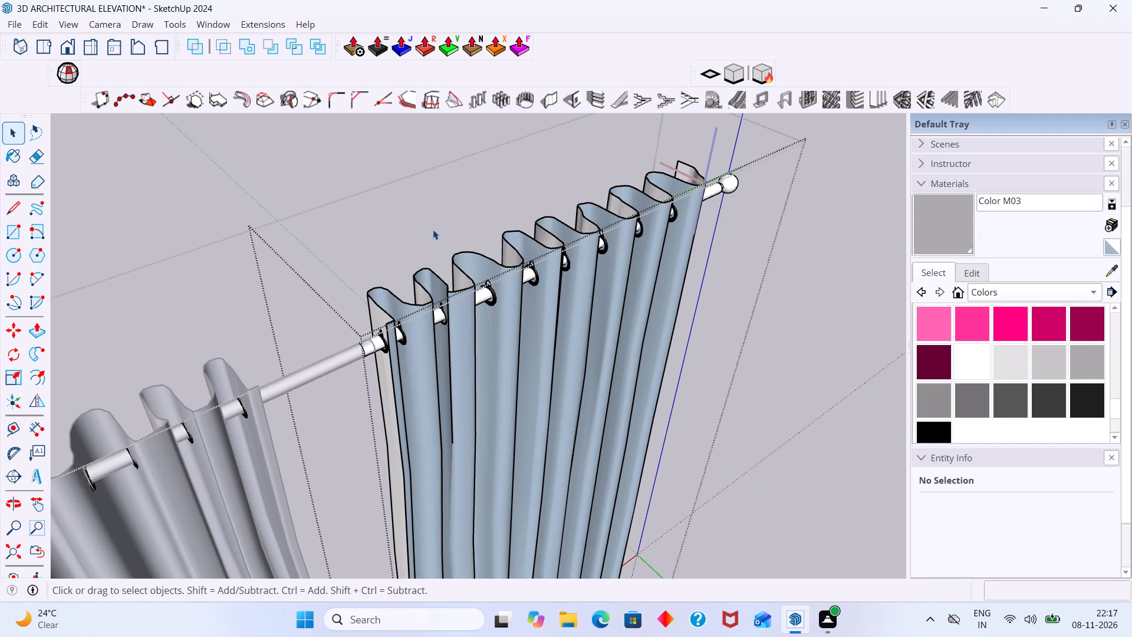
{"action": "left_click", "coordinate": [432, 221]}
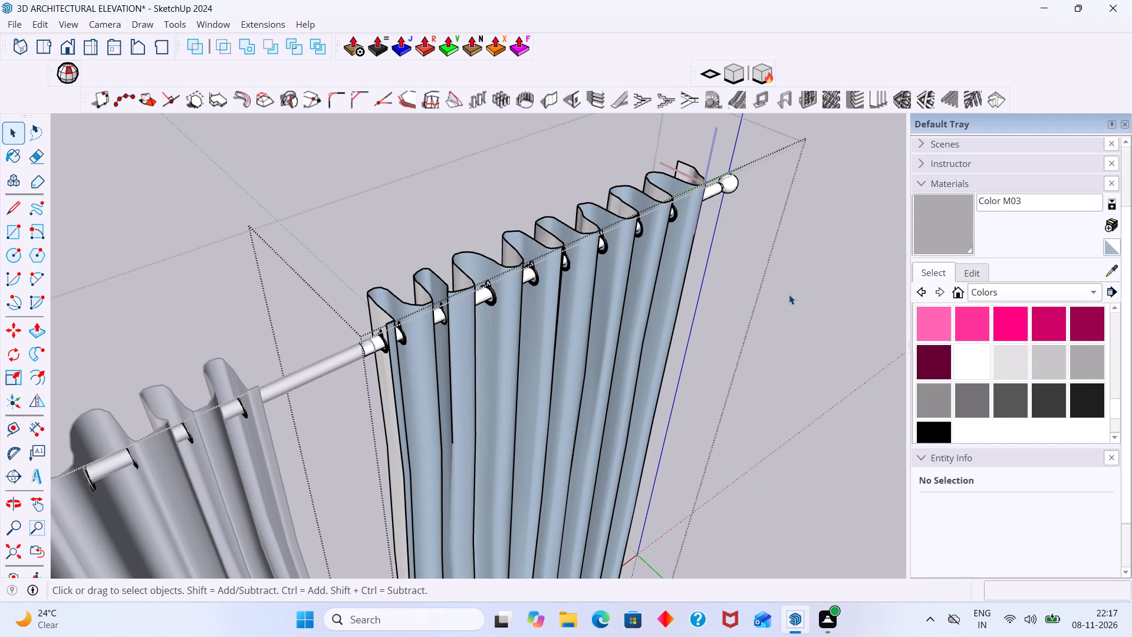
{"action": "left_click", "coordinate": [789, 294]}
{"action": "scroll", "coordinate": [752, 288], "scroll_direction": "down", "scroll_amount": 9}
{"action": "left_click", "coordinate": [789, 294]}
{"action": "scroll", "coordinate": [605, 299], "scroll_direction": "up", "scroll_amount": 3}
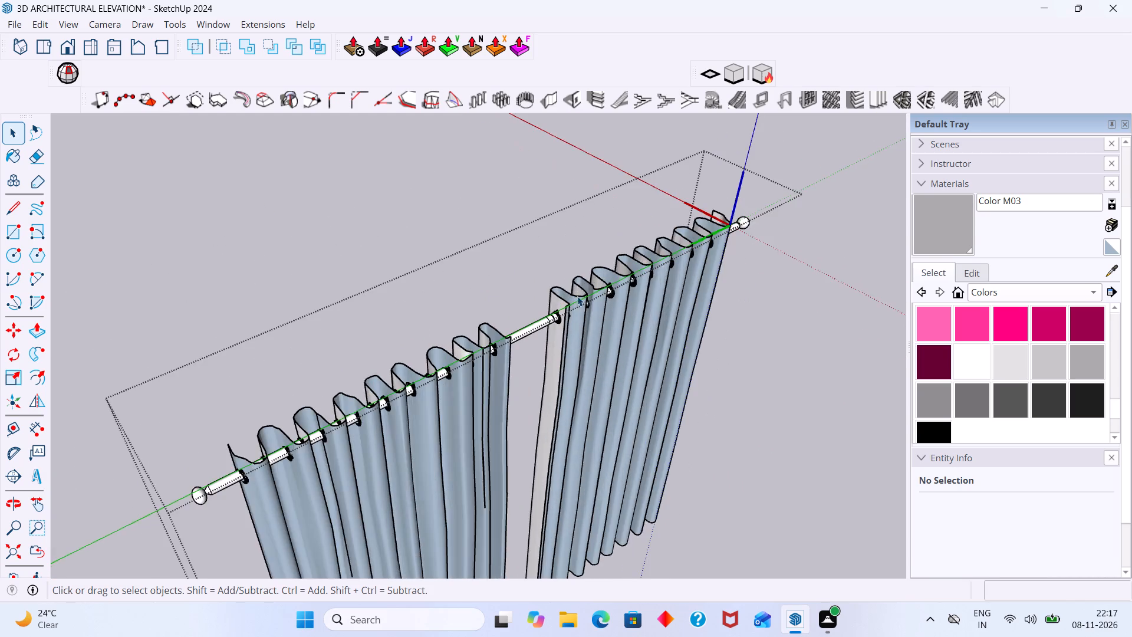
Reopen the curtain component for editing and select its right-hand panel group.
{"action": "middle_click_drag", "start_coordinate": [523, 298], "coordinate": [441, 293]}
{"action": "scroll", "coordinate": [510, 311], "scroll_direction": "up", "scroll_amount": 9}
{"action": "middle_click_drag", "start_coordinate": [586, 331], "coordinate": [597, 331]}
{"action": "scroll", "coordinate": [595, 331], "scroll_direction": "up", "scroll_amount": 1}
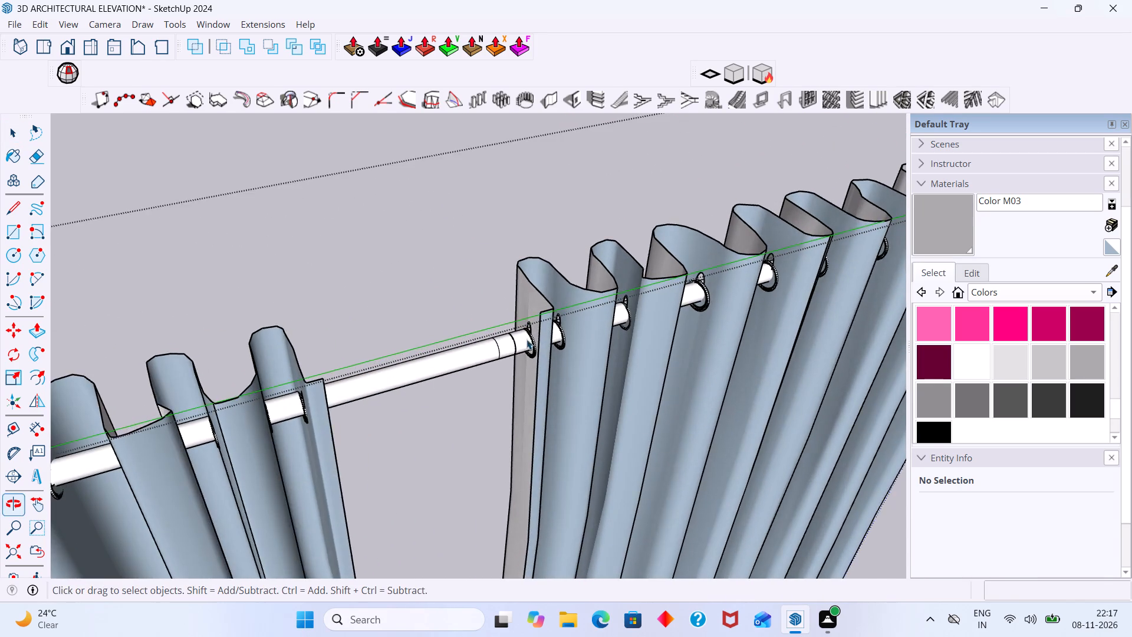
{"action": "scroll", "coordinate": [525, 340], "scroll_direction": "up", "scroll_amount": 4}
{"action": "scroll", "coordinate": [516, 342], "scroll_direction": "down", "scroll_amount": 9}
{"action": "scroll", "coordinate": [533, 311], "scroll_direction": "up", "scroll_amount": 3}
{"action": "left_click", "coordinate": [533, 304]}
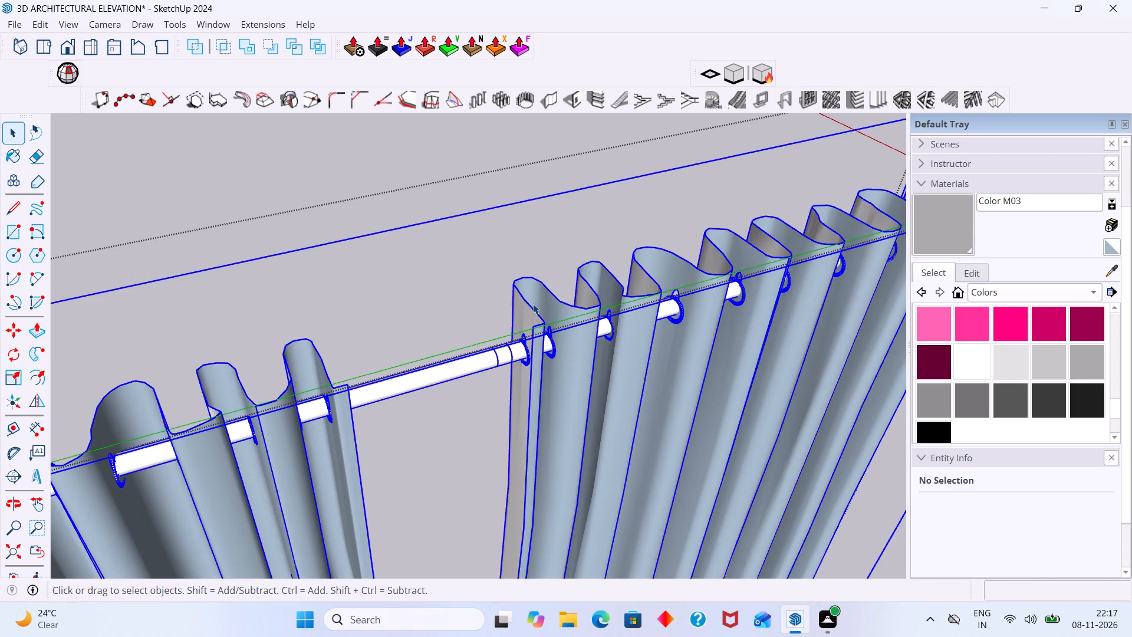
{"action": "triple_click", "coordinate": [533, 304]}
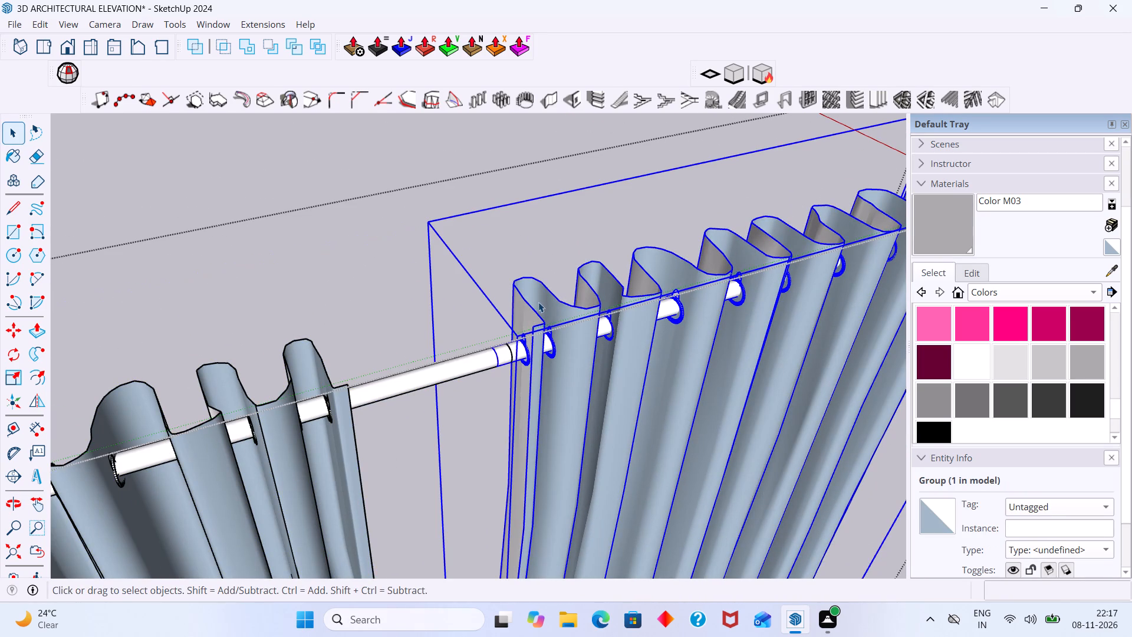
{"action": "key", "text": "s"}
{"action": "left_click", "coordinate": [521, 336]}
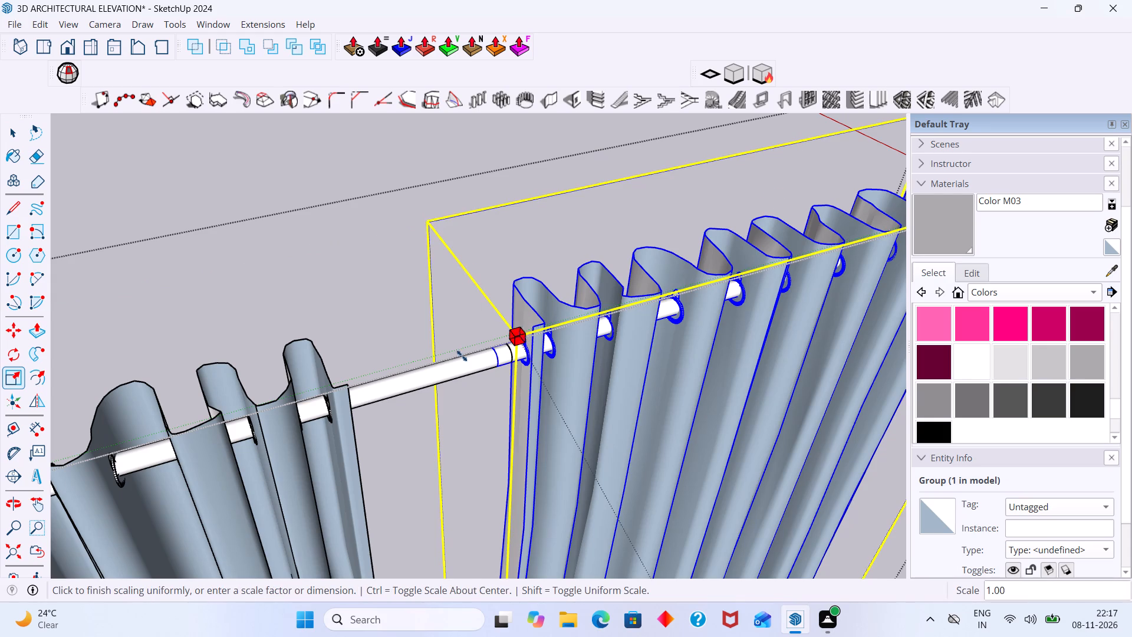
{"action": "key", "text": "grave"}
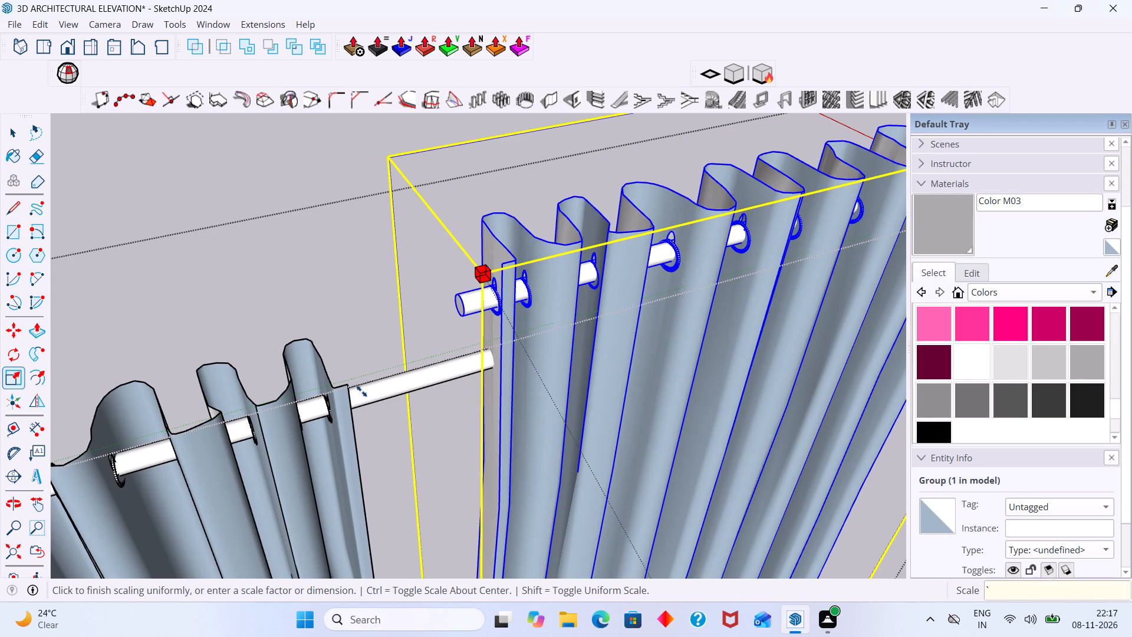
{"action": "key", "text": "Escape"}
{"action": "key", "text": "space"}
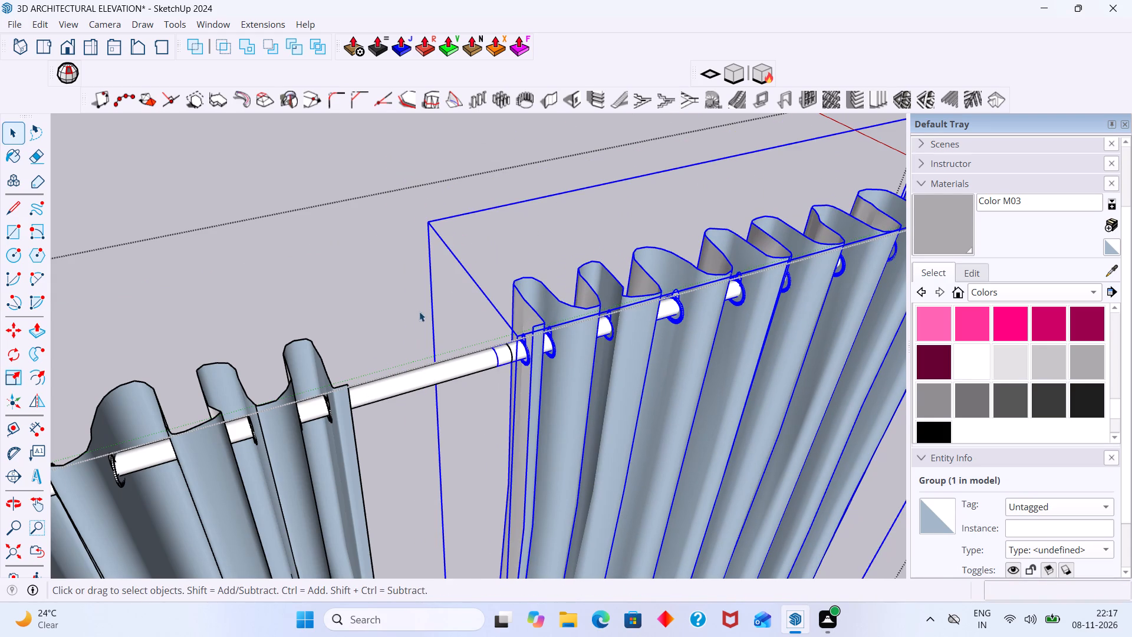
Scale the right-hand curtain panel by about 1.24 along red and 1.00 along blue so that it overlaps the other panel's last fold.
{"action": "key", "text": "s"}
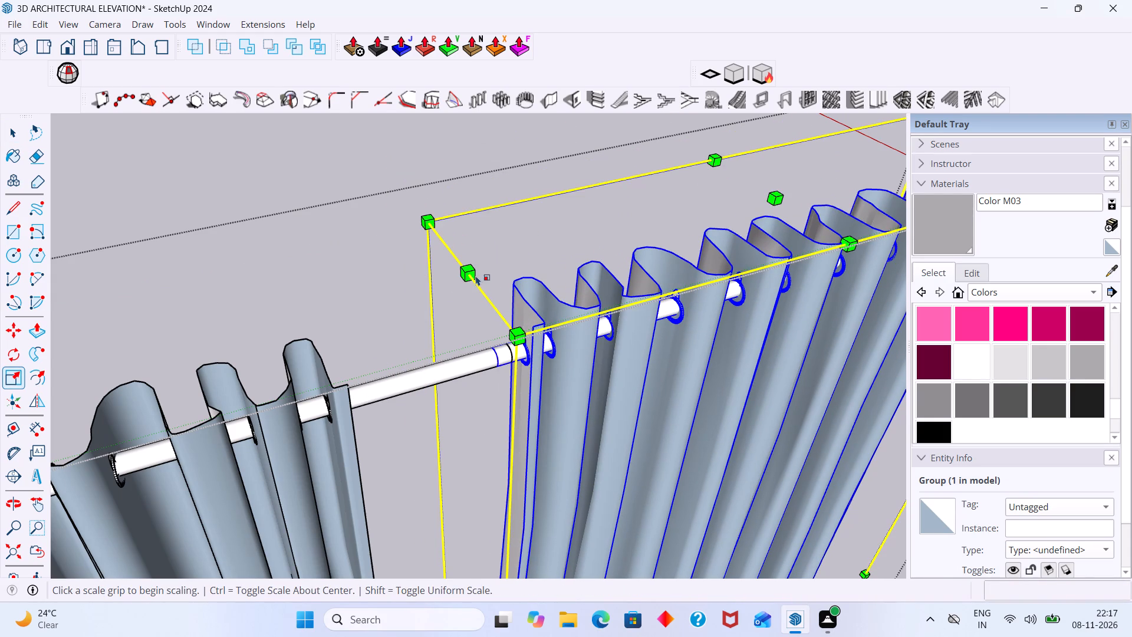
{"action": "left_click", "coordinate": [471, 273]}
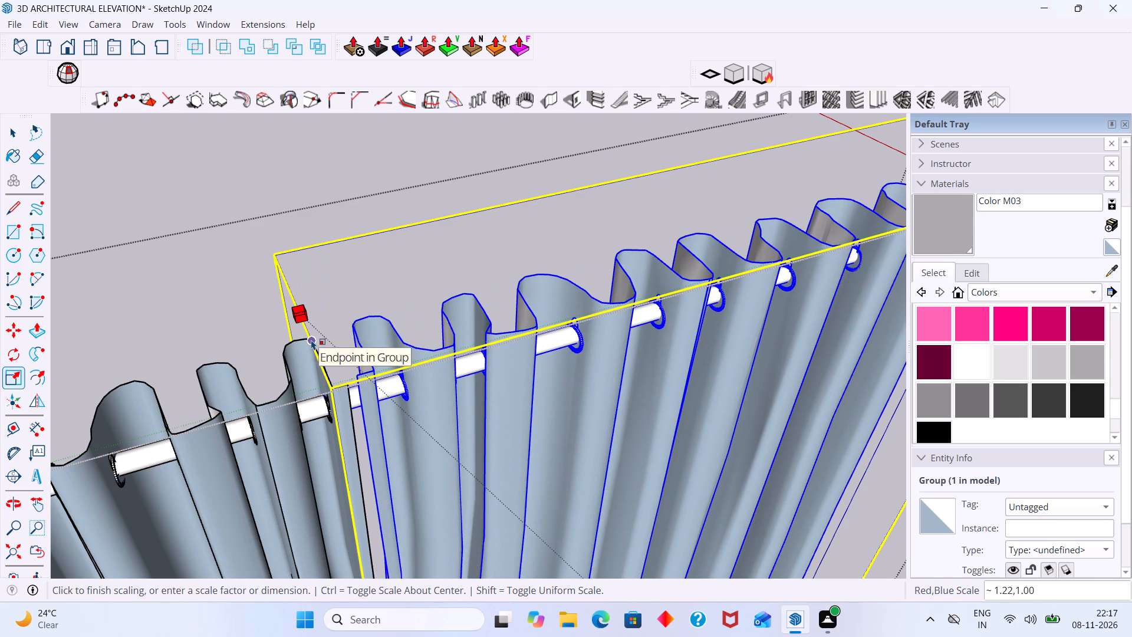
{"action": "scroll", "coordinate": [311, 339], "scroll_direction": "up", "scroll_amount": 4}
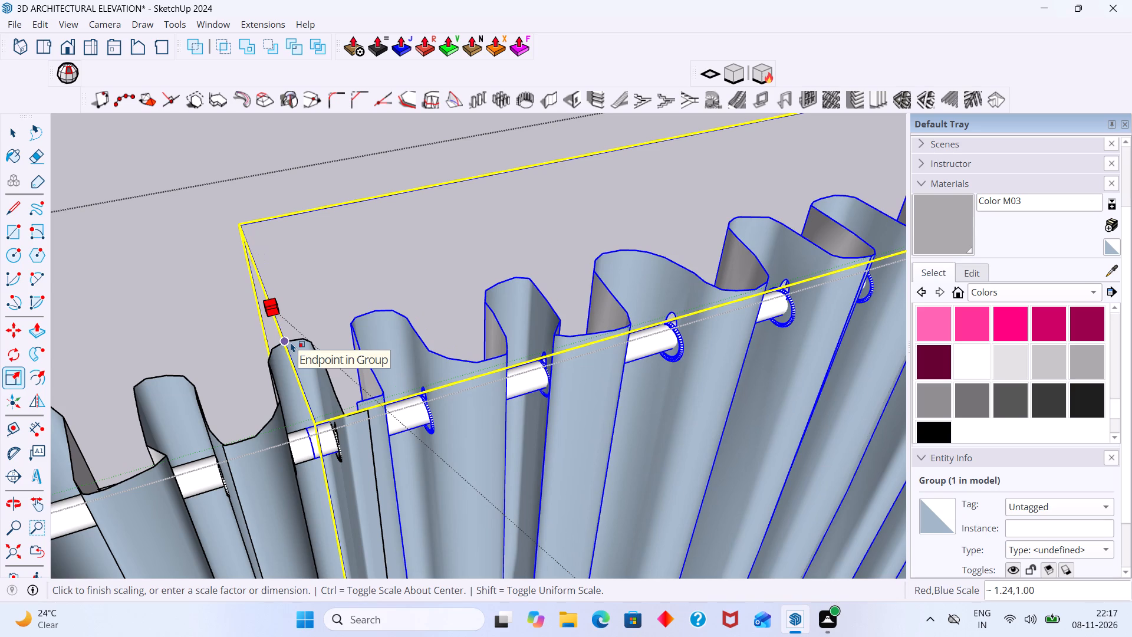
{"action": "left_click", "coordinate": [291, 342]}
{"action": "key", "text": "space"}
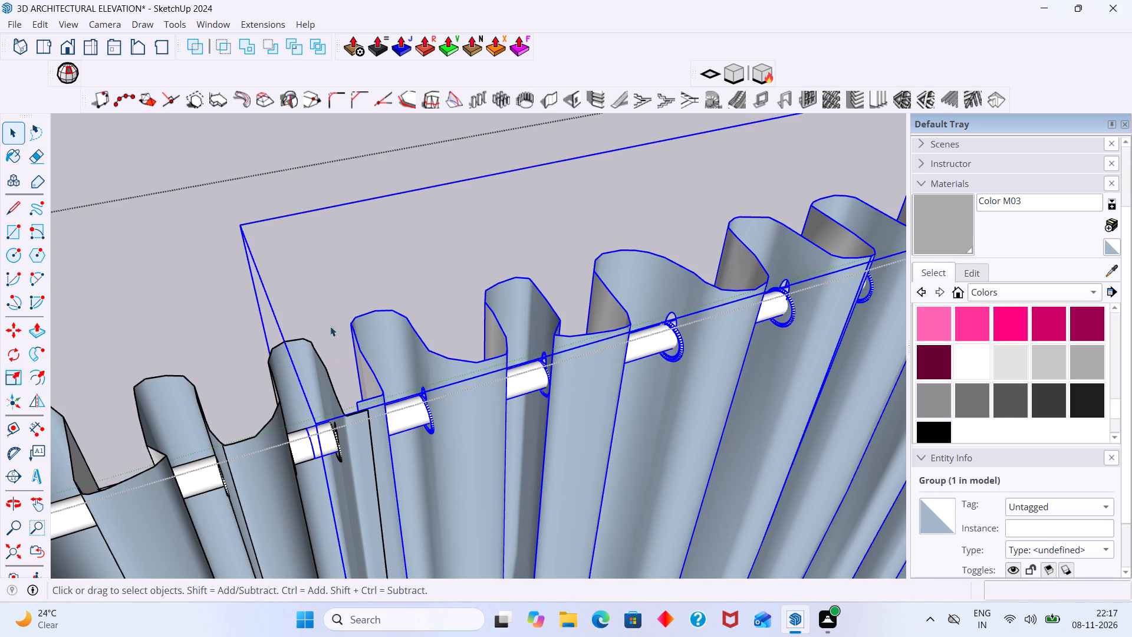
{"action": "left_click", "coordinate": [370, 295]}
Scale the right-hand panel by about 0.97 along red and 1.00 along blue to meet the other panel's end corner, and leave the component.
{"action": "scroll", "coordinate": [384, 300], "scroll_direction": "down", "scroll_amount": 3}
{"action": "middle_click_drag", "start_coordinate": [430, 339], "coordinate": [660, 403]}
{"action": "scroll", "coordinate": [519, 418], "scroll_direction": "up", "scroll_amount": 2}
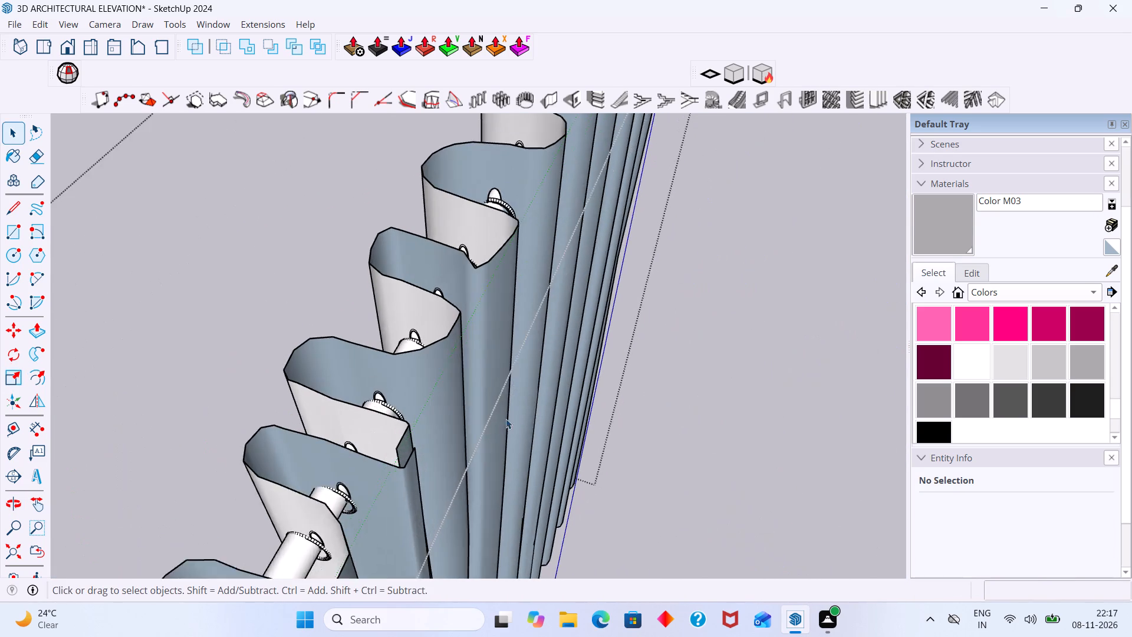
{"action": "scroll", "coordinate": [506, 419], "scroll_direction": "up", "scroll_amount": 3}
{"action": "left_click", "coordinate": [385, 427]}
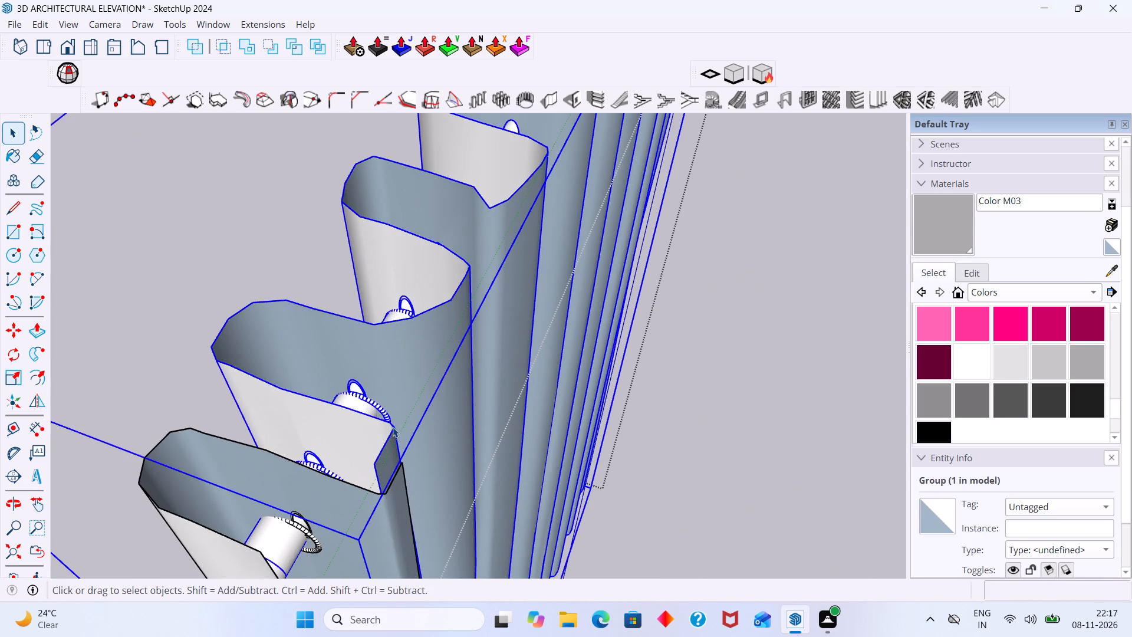
{"action": "key", "text": "s"}
{"action": "left_click", "coordinate": [376, 465]}
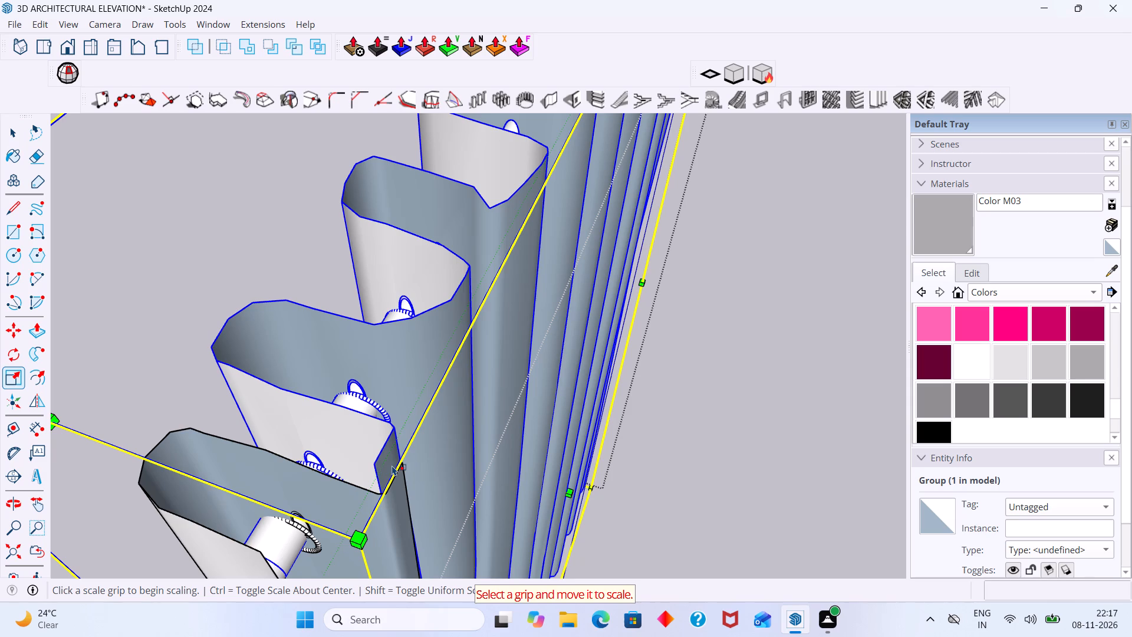
{"action": "scroll", "coordinate": [528, 372], "scroll_direction": "down", "scroll_amount": 7}
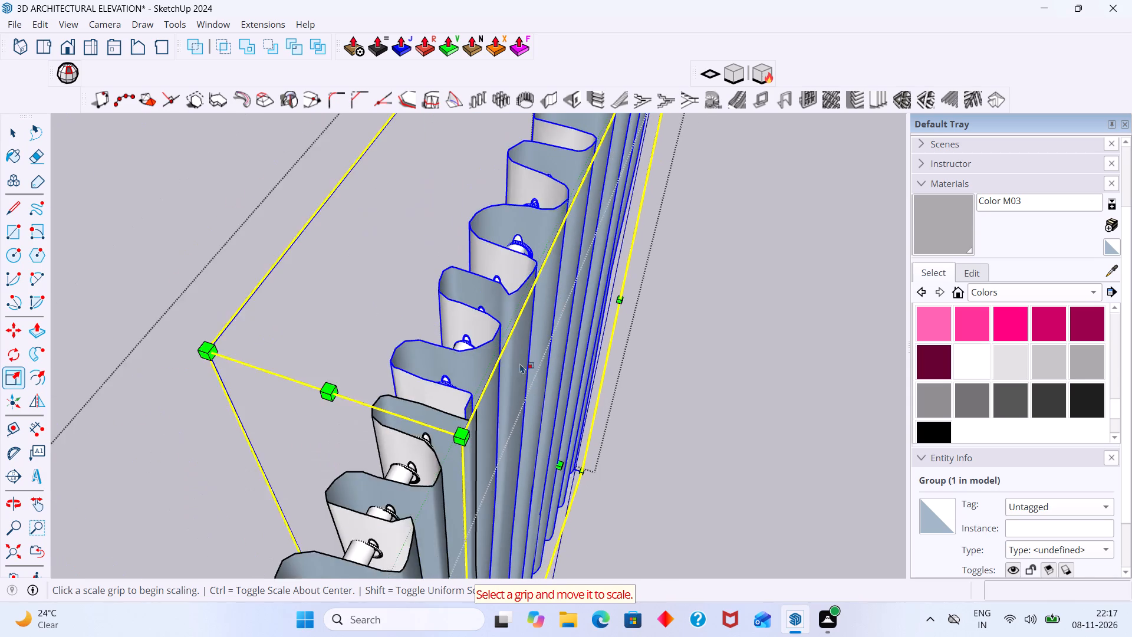
{"action": "scroll", "coordinate": [520, 363], "scroll_direction": "down", "scroll_amount": 1}
{"action": "scroll", "coordinate": [447, 391], "scroll_direction": "up", "scroll_amount": 1}
{"action": "left_click", "coordinate": [364, 386]}
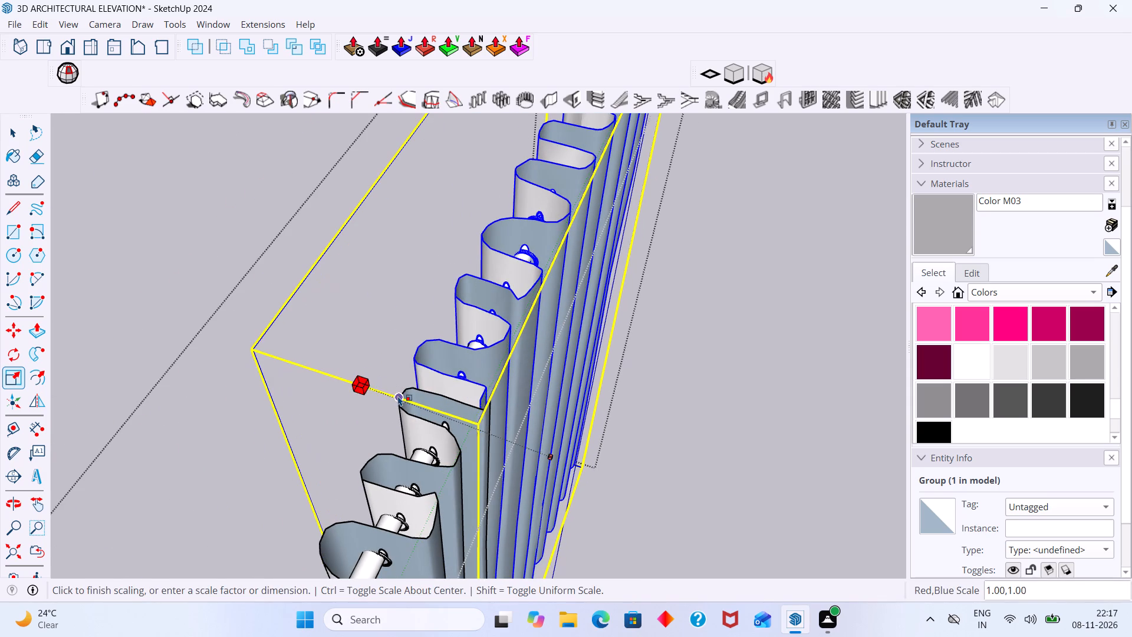
{"action": "scroll", "coordinate": [488, 403], "scroll_direction": "up", "scroll_amount": 3}
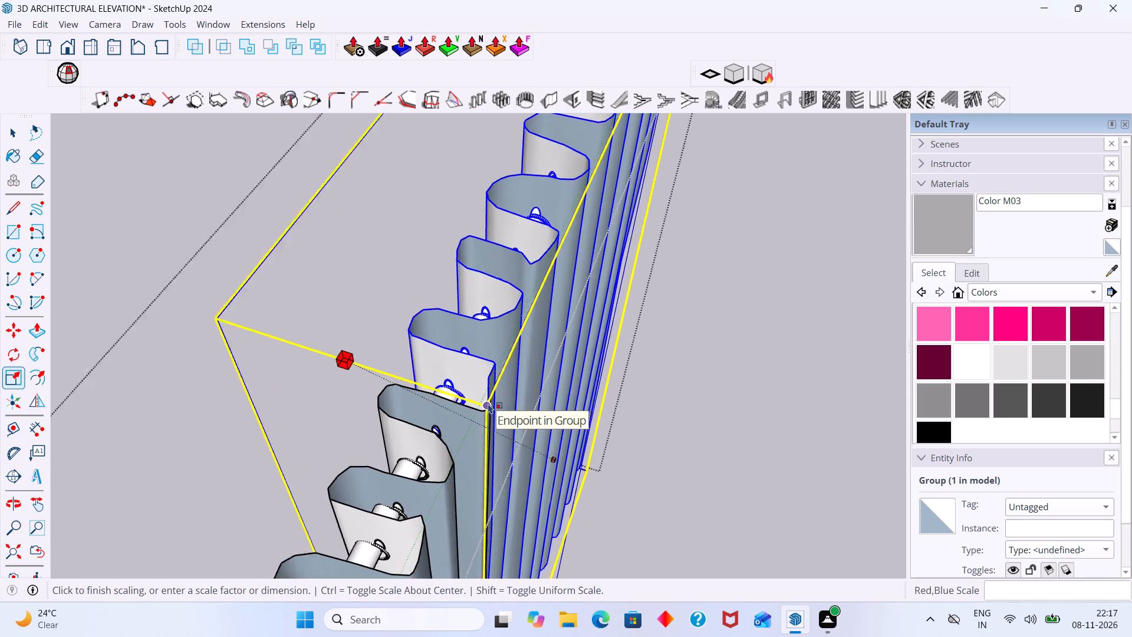
{"action": "scroll", "coordinate": [488, 403], "scroll_direction": "up", "scroll_amount": 3}
{"action": "left_click", "coordinate": [488, 398]}
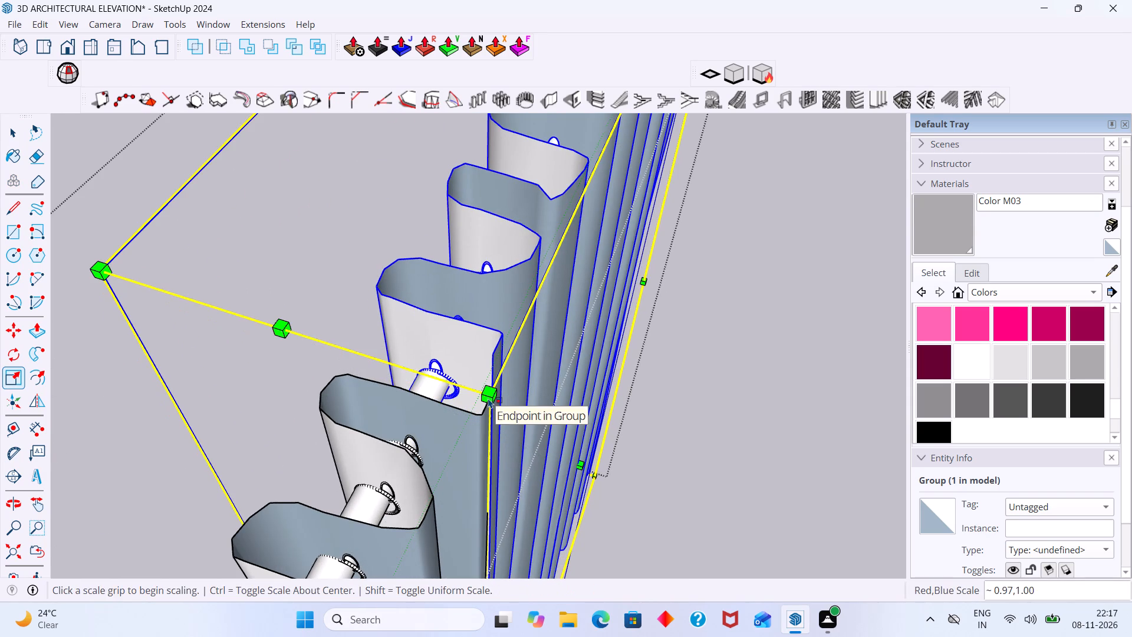
{"action": "key", "text": "space"}
{"action": "left_click", "coordinate": [713, 388]}
{"action": "middle_click_drag", "start_coordinate": [541, 361], "coordinate": [394, 310]}
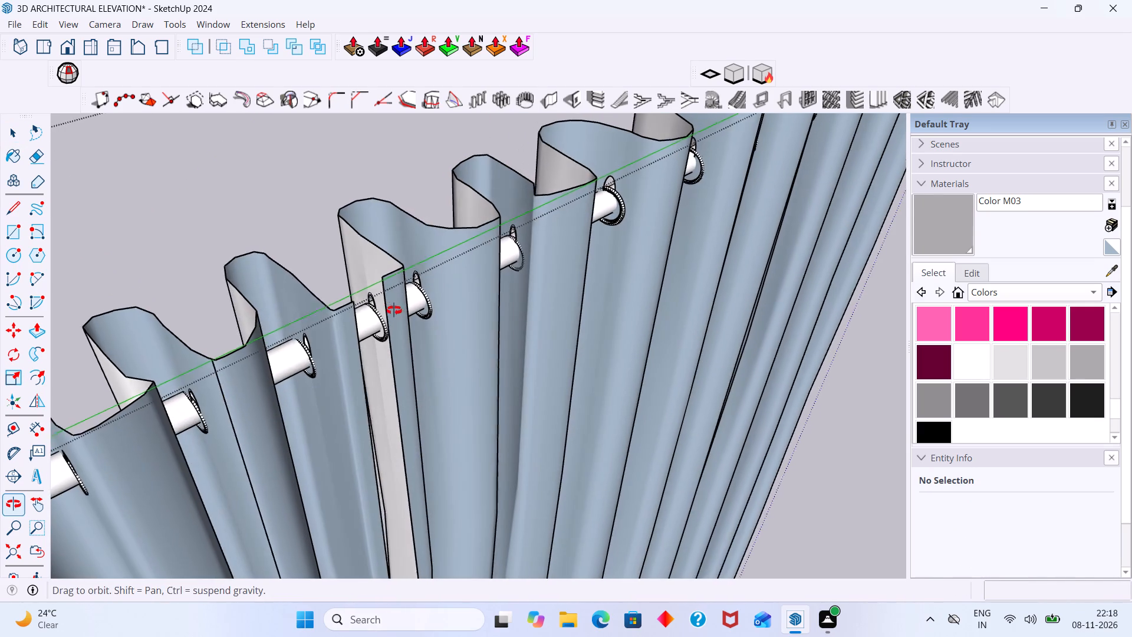
Leave the curtain component and scale the whole curtain to about 0.48 along green.
{"action": "middle_click_drag", "start_coordinate": [394, 310], "coordinate": [392, 310]}
{"action": "scroll", "coordinate": [379, 306], "scroll_direction": "up", "scroll_amount": 2}
{"action": "scroll", "coordinate": [380, 299], "scroll_direction": "down", "scroll_amount": 15}
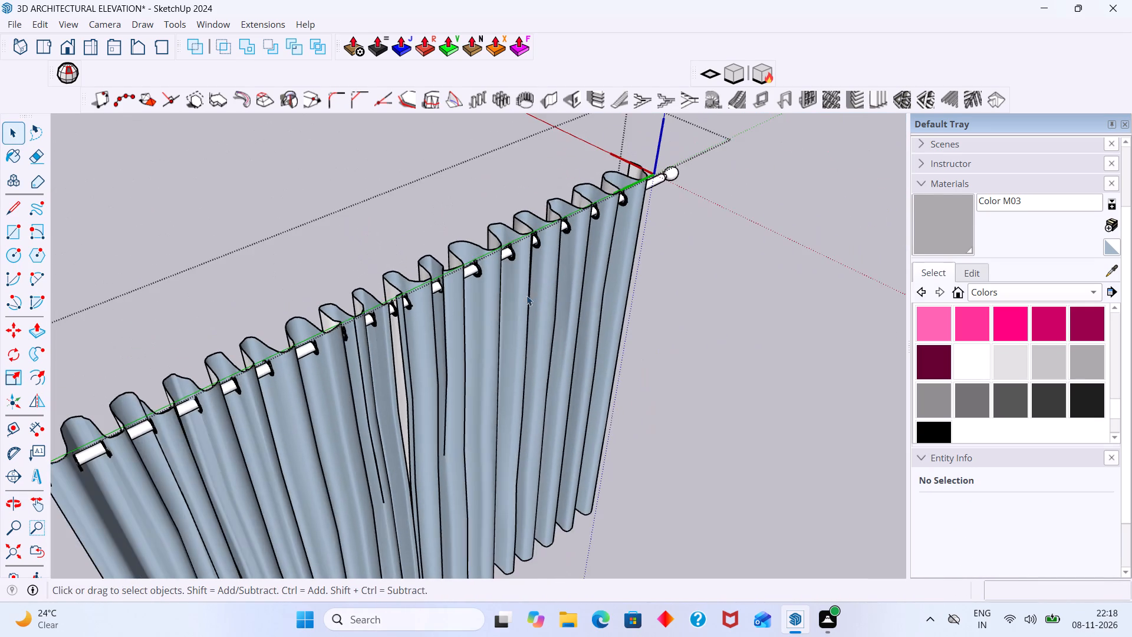
{"action": "scroll", "coordinate": [652, 285], "scroll_direction": "down", "scroll_amount": 7}
{"action": "scroll", "coordinate": [444, 382], "scroll_direction": "up", "scroll_amount": 3}
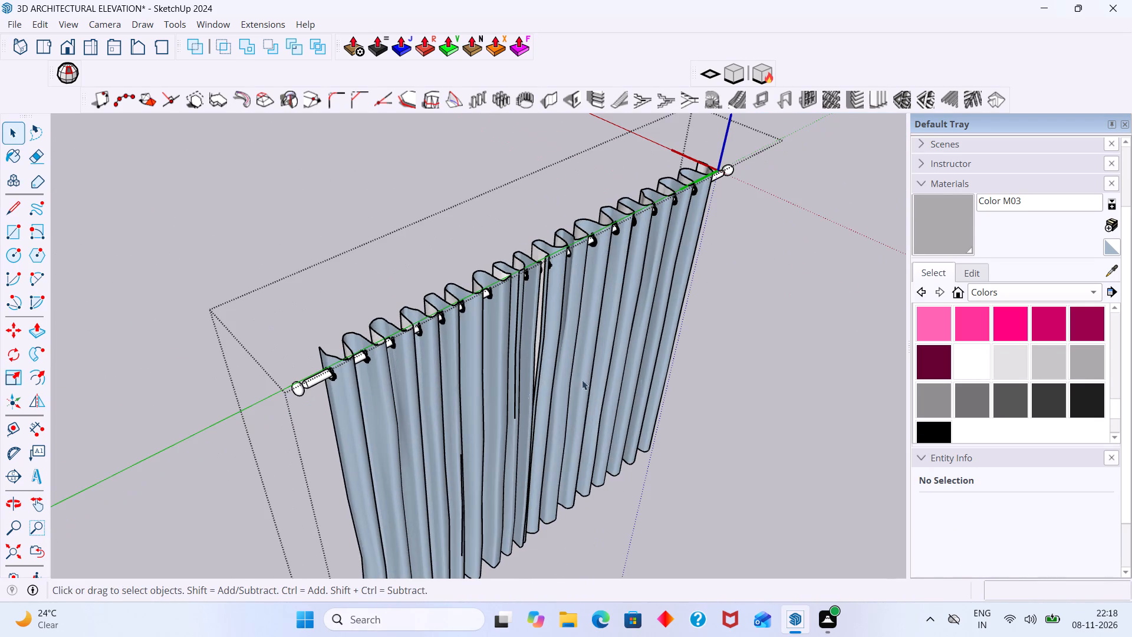
{"action": "left_click", "coordinate": [774, 349]}
{"action": "middle_click_drag", "start_coordinate": [577, 363], "coordinate": [407, 324]}
{"action": "scroll", "coordinate": [479, 321], "scroll_direction": "down", "scroll_amount": 2}
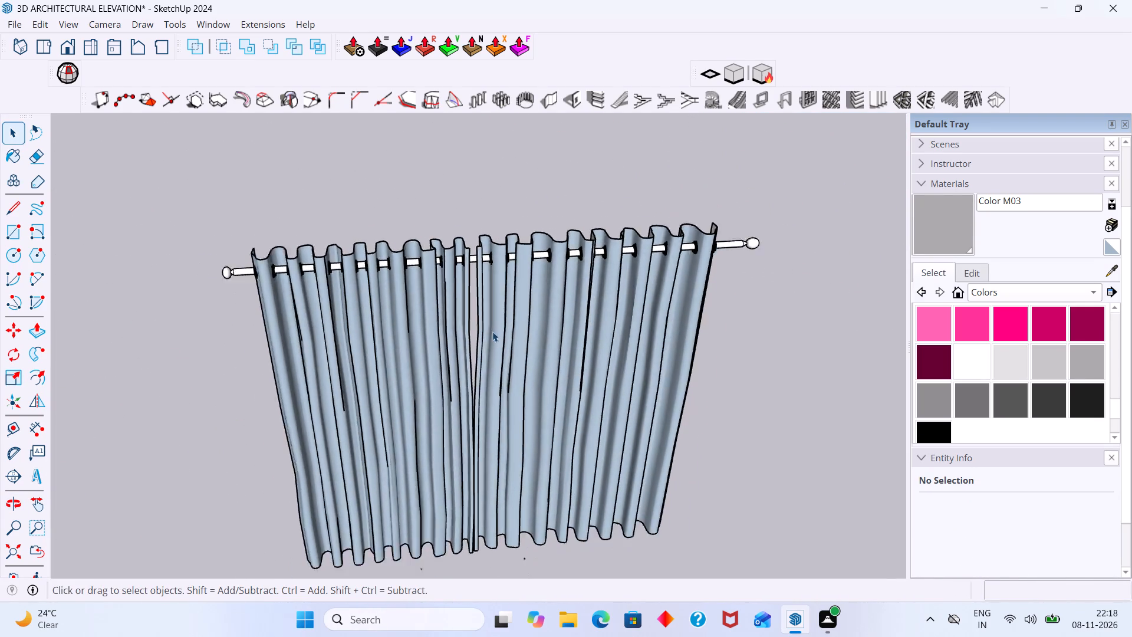
{"action": "scroll", "coordinate": [492, 331], "scroll_direction": "down", "scroll_amount": 2}
{"action": "left_click", "coordinate": [501, 327]}
{"action": "key", "text": "s"}
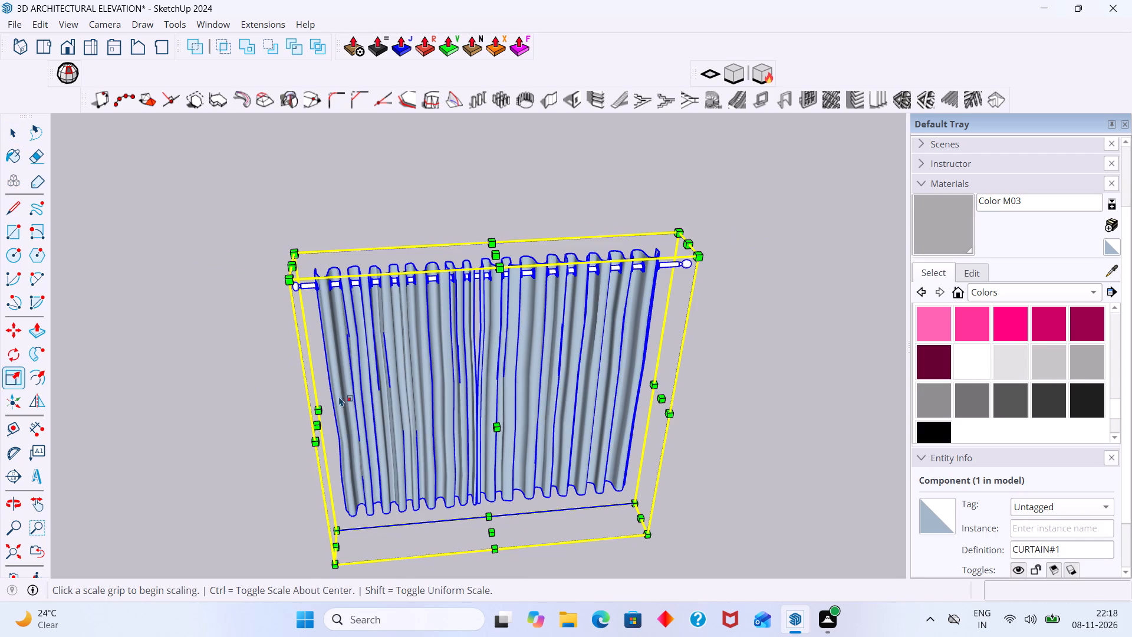
{"action": "left_click", "coordinate": [319, 421]}
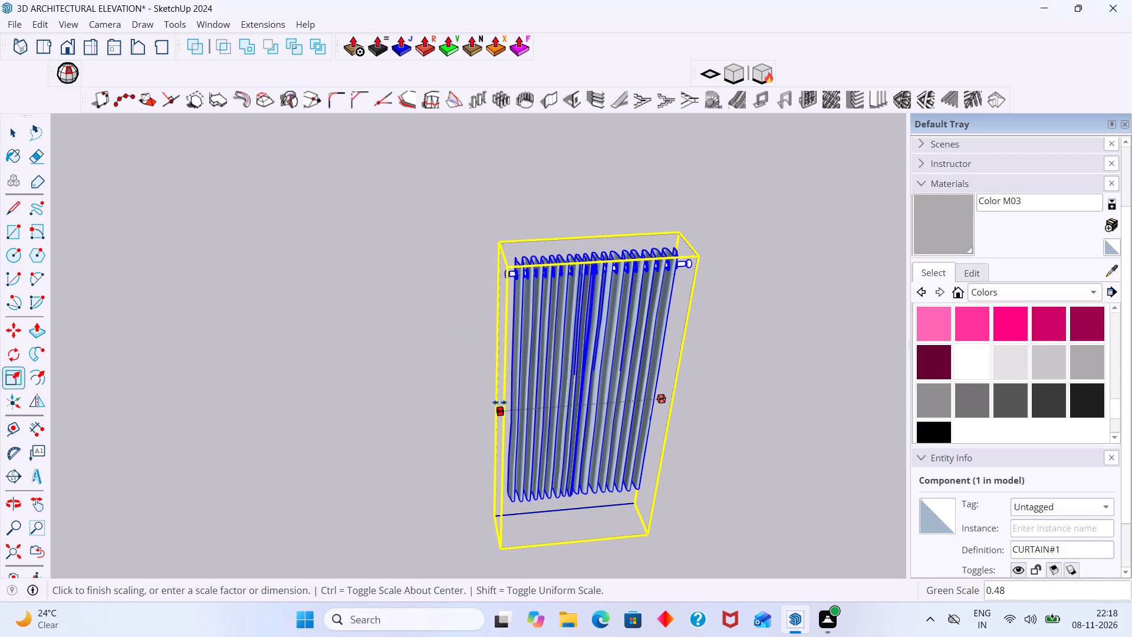
{"action": "left_click", "coordinate": [499, 402]}
Scale the curtain's height to about 0.67 along blue and narrow it slightly more along green from its other side.
{"action": "left_click", "coordinate": [571, 521]}
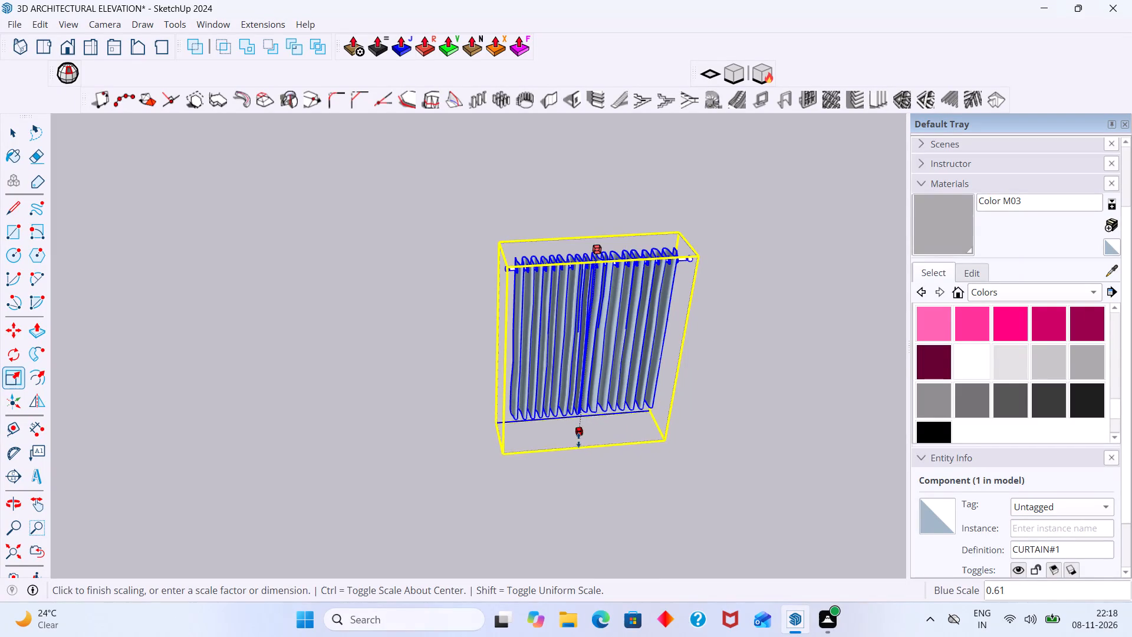
{"action": "left_click", "coordinate": [578, 450]}
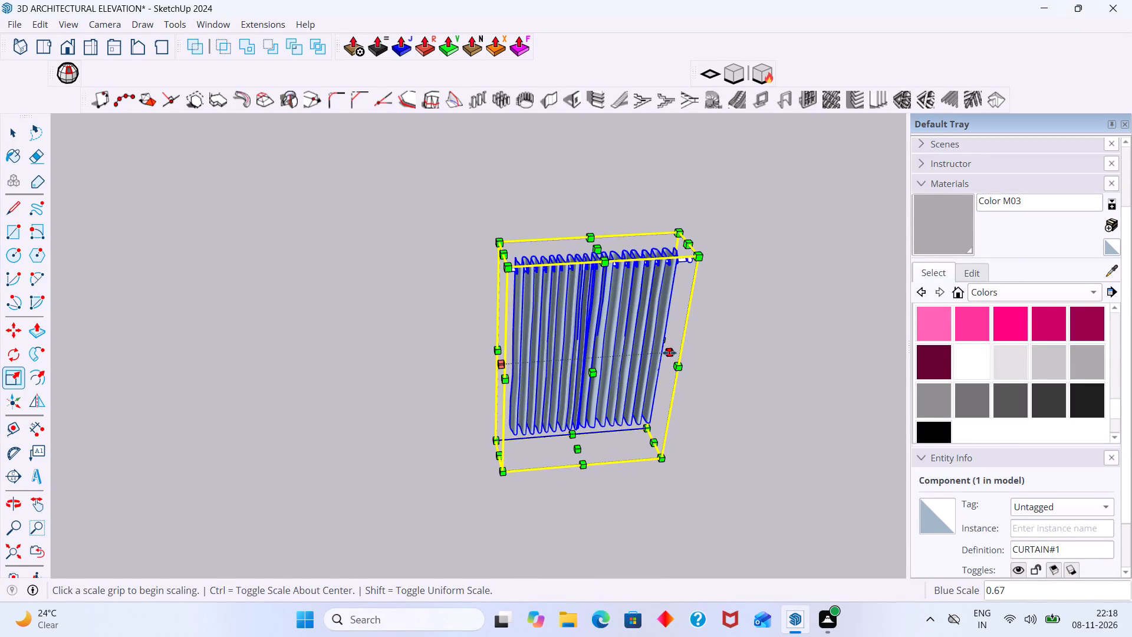
{"action": "left_click", "coordinate": [670, 352]}
{"action": "left_click", "coordinate": [640, 352]}
{"action": "key", "text": "space"}
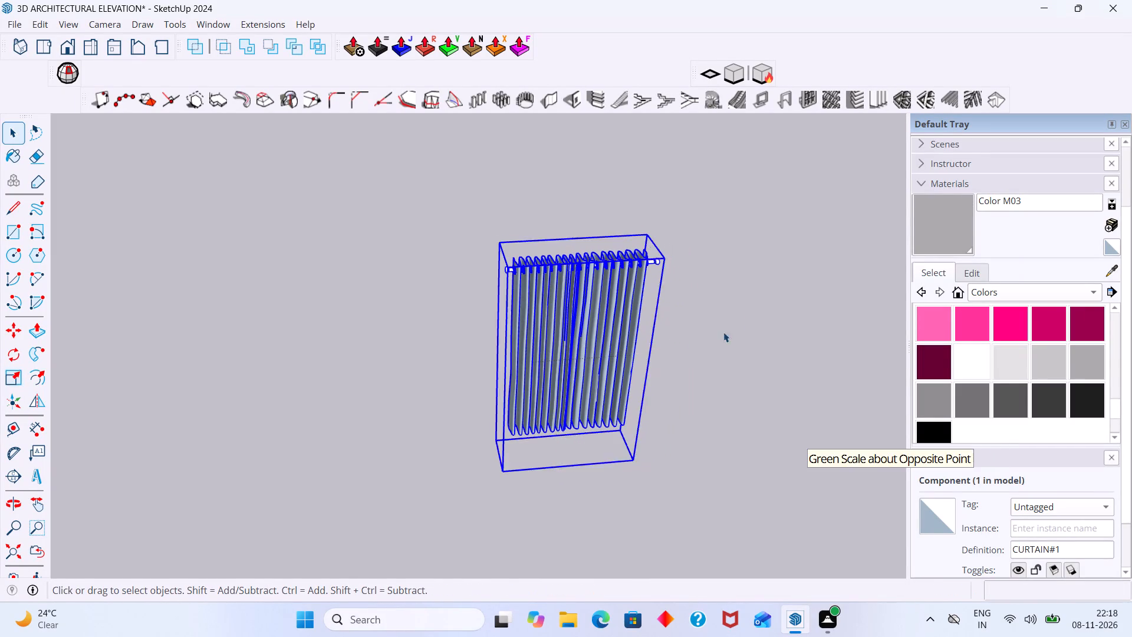
{"action": "left_click", "coordinate": [748, 318]}
Move the curtain by its rod end onto the house's upper balcony, just below the wooden-framed window.
{"action": "scroll", "coordinate": [591, 307], "scroll_direction": "up", "scroll_amount": 2}
{"action": "scroll", "coordinate": [581, 302], "scroll_direction": "down", "scroll_amount": 3}
{"action": "middle_click_drag", "start_coordinate": [590, 311], "coordinate": [693, 343]}
{"action": "scroll", "coordinate": [559, 277], "scroll_direction": "up", "scroll_amount": 2}
{"action": "left_click", "coordinate": [554, 274]}
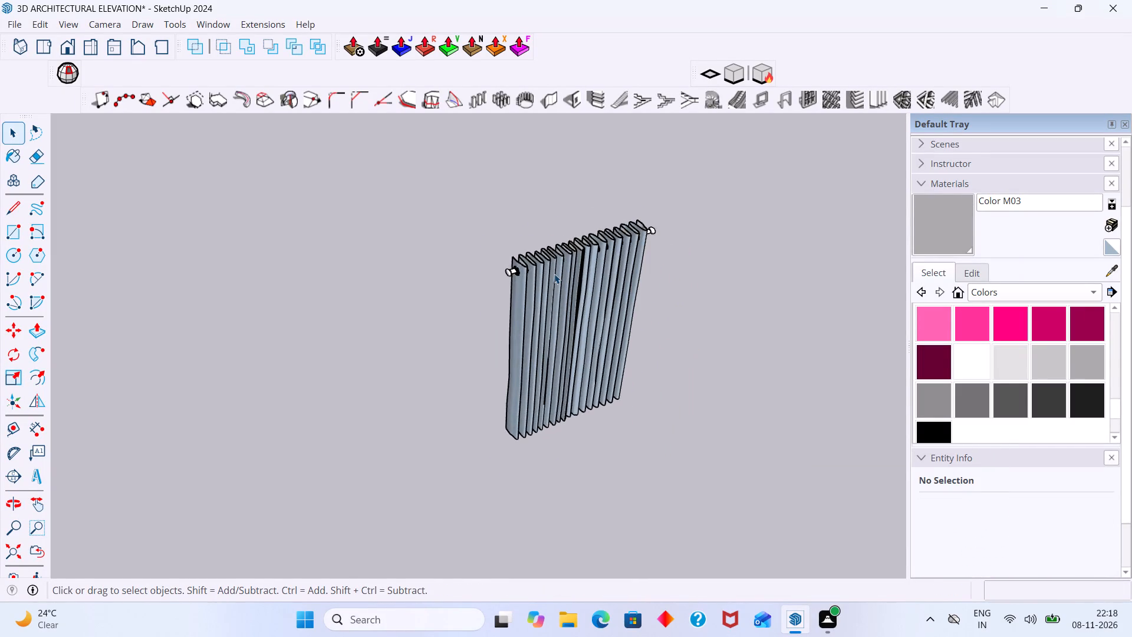
{"action": "key", "text": "m"}
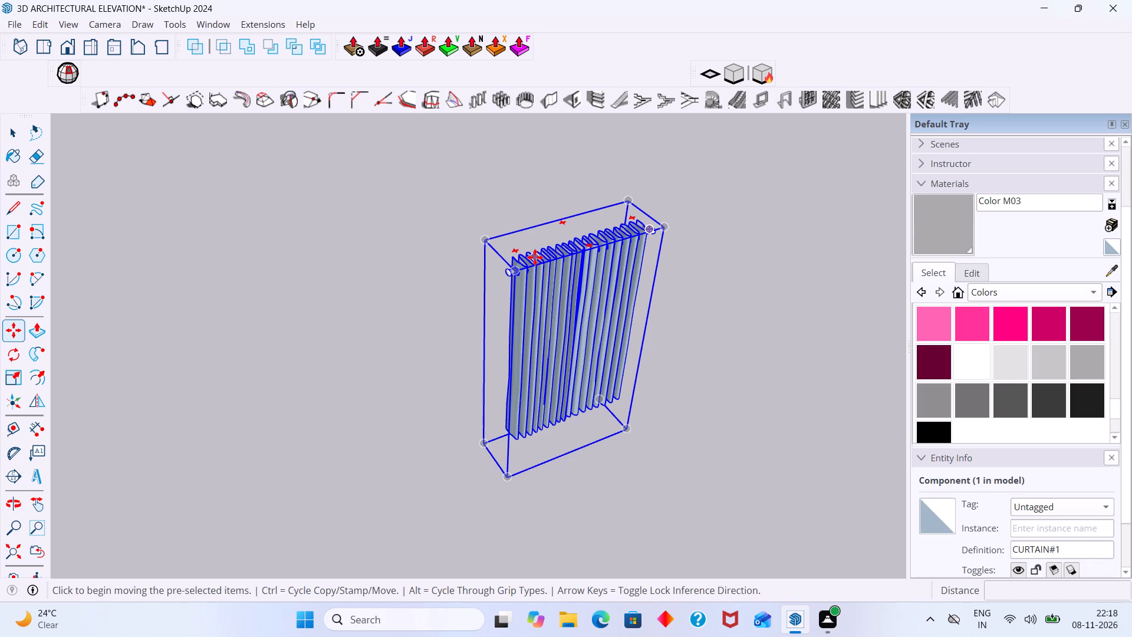
{"action": "left_click", "coordinate": [511, 277]}
{"action": "scroll", "coordinate": [360, 276], "scroll_direction": "down", "scroll_amount": 3}
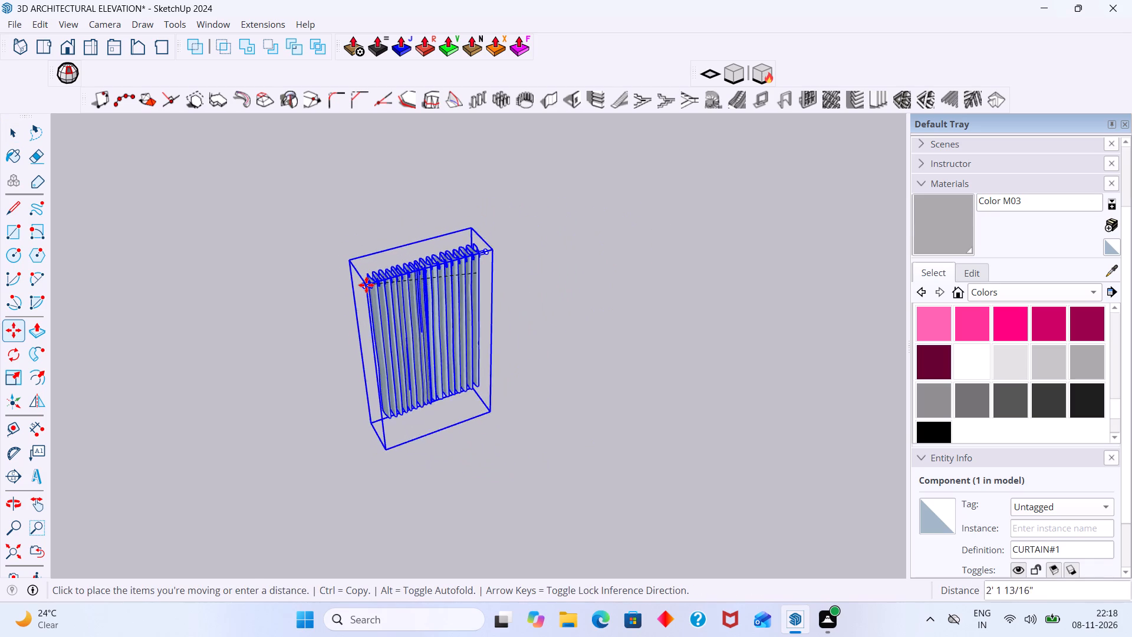
{"action": "scroll", "coordinate": [366, 283], "scroll_direction": "down", "scroll_amount": 20, "text": "shift"}
{"action": "scroll", "coordinate": [366, 283], "scroll_direction": "down", "scroll_amount": 11, "text": "shift"}
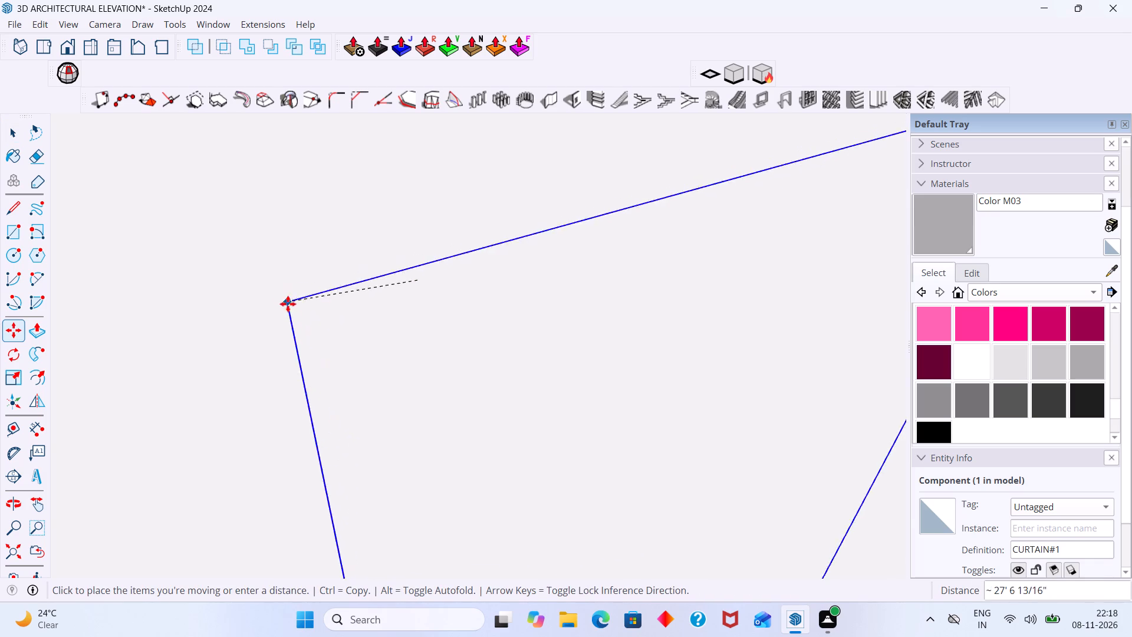
{"action": "scroll", "coordinate": [288, 304], "scroll_direction": "down", "scroll_amount": 11, "text": "shift"}
{"action": "left_click", "coordinate": [11, 556]}
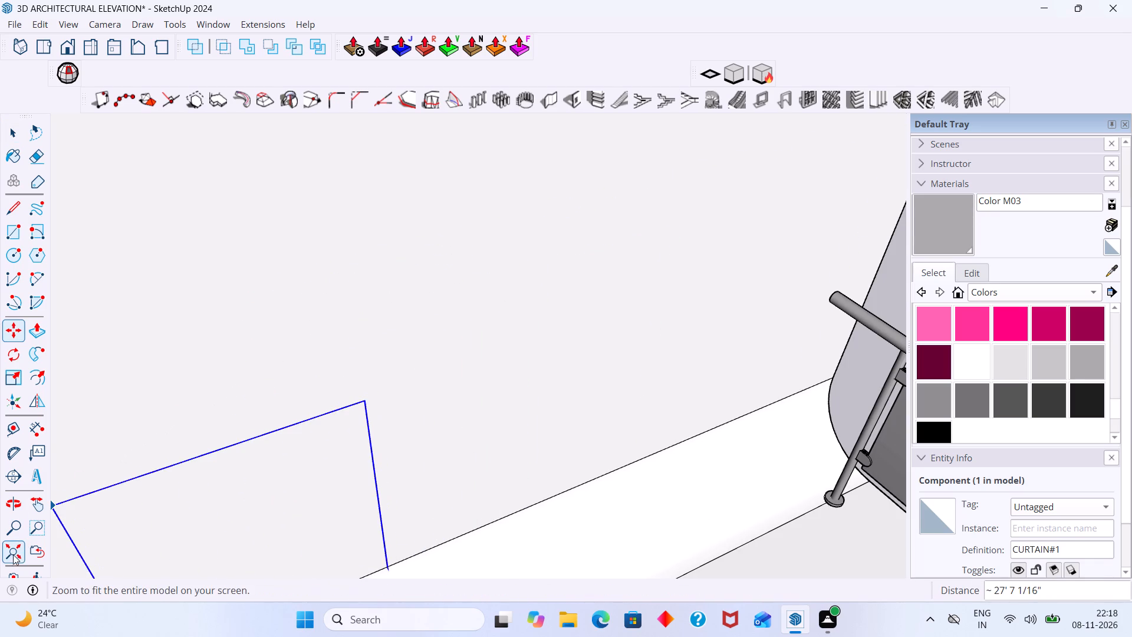
{"action": "scroll", "coordinate": [336, 388], "scroll_direction": "down", "scroll_amount": 9}
{"action": "middle_click_drag", "start_coordinate": [499, 442], "coordinate": [180, 392]}
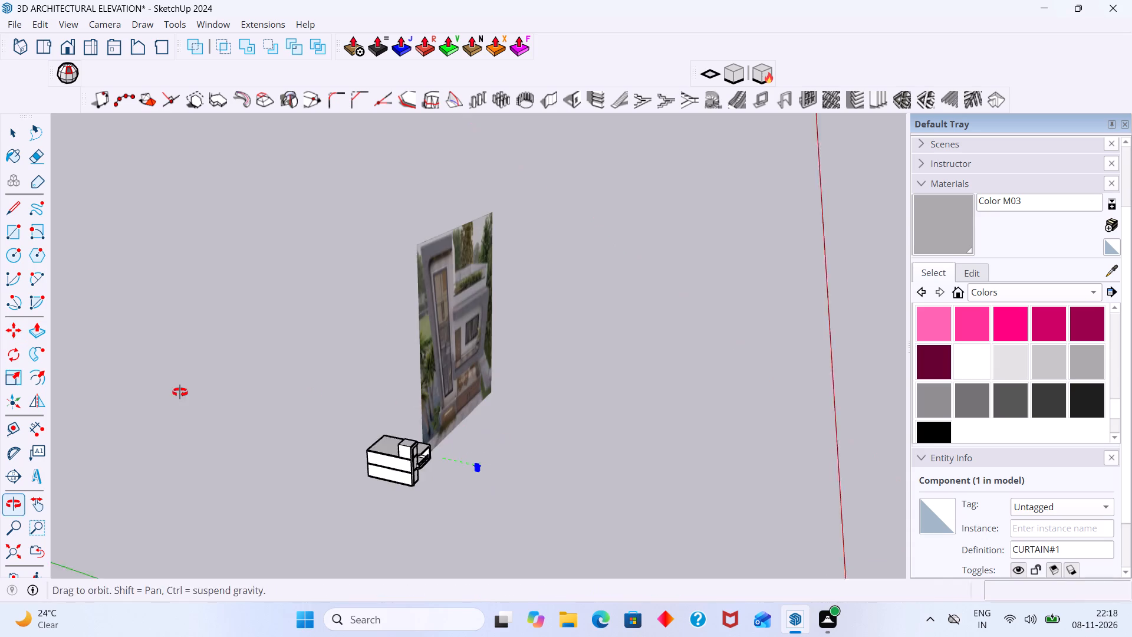
{"action": "middle_click_drag", "start_coordinate": [180, 392], "coordinate": [176, 404]}
{"action": "middle_click_drag", "start_coordinate": [339, 402], "coordinate": [202, 407]}
{"action": "scroll", "coordinate": [475, 453], "scroll_direction": "up", "scroll_amount": 6}
{"action": "middle_click_drag", "start_coordinate": [422, 454], "coordinate": [289, 454]}
{"action": "scroll", "coordinate": [437, 455], "scroll_direction": "up", "scroll_amount": 20}
{"action": "scroll", "coordinate": [437, 455], "scroll_direction": "up", "scroll_amount": 7}
{"action": "middle_click_drag", "start_coordinate": [389, 428], "coordinate": [348, 404]}
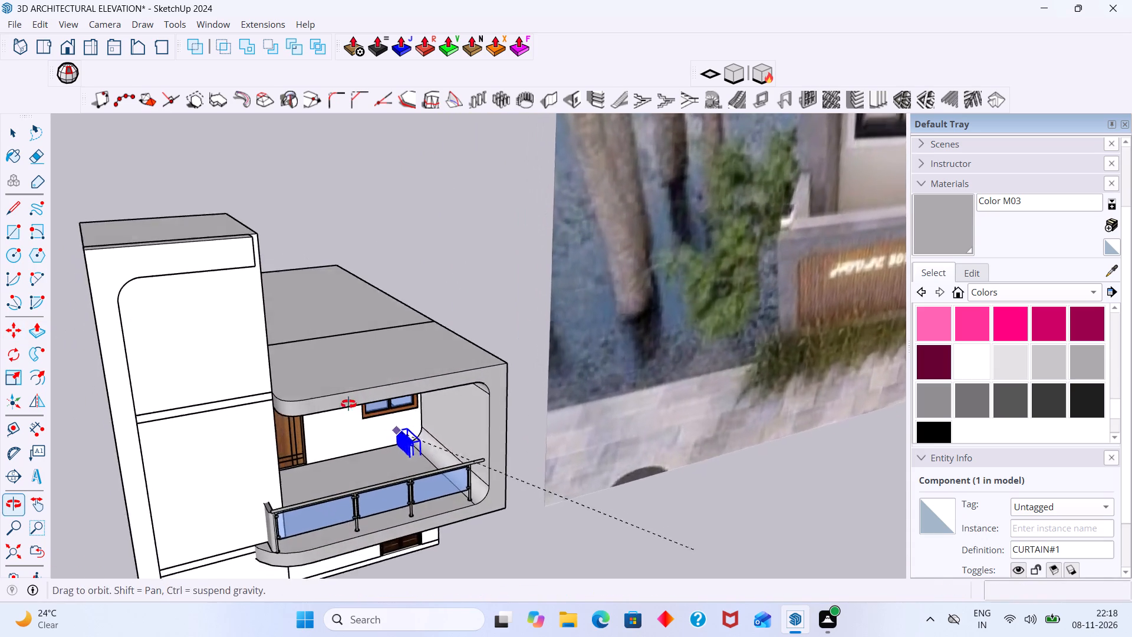
{"action": "middle_click_drag", "start_coordinate": [348, 404], "coordinate": [347, 405]}
{"action": "scroll", "coordinate": [362, 414], "scroll_direction": "up", "scroll_amount": 17}
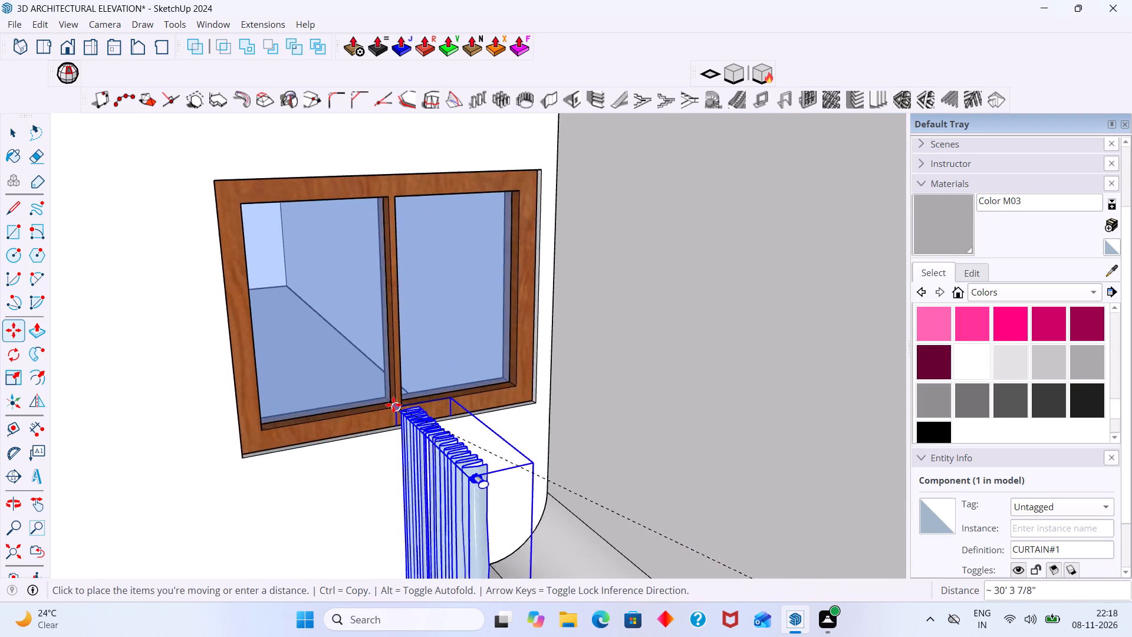
{"action": "scroll", "coordinate": [394, 405], "scroll_direction": "down", "scroll_amount": 6}
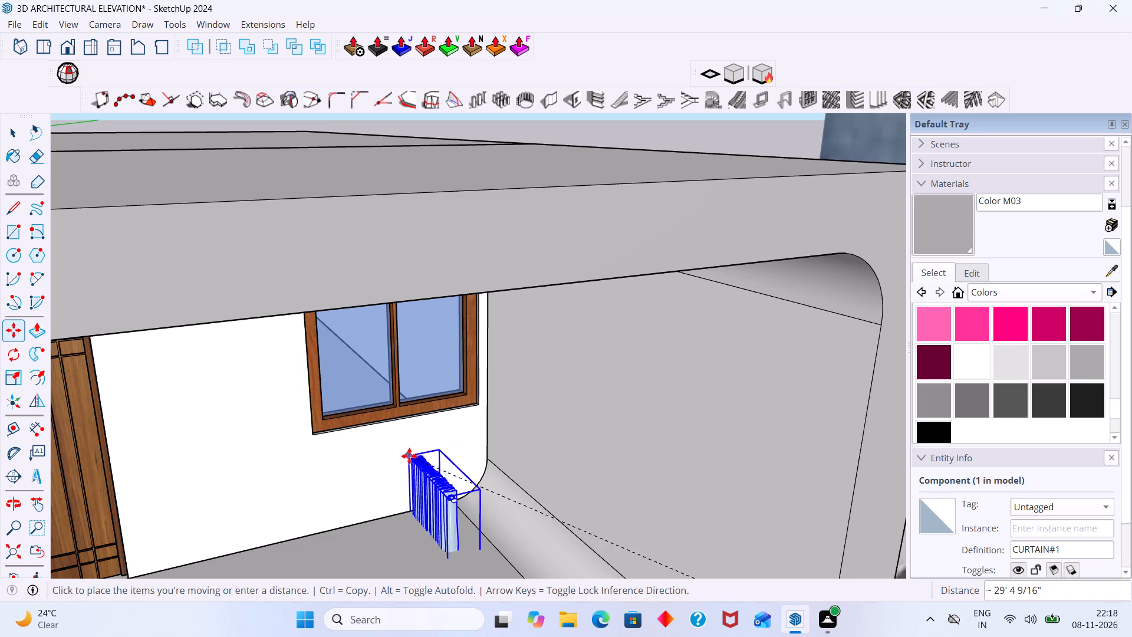
{"action": "left_click", "coordinate": [423, 438]}
{"action": "key", "text": "space"}
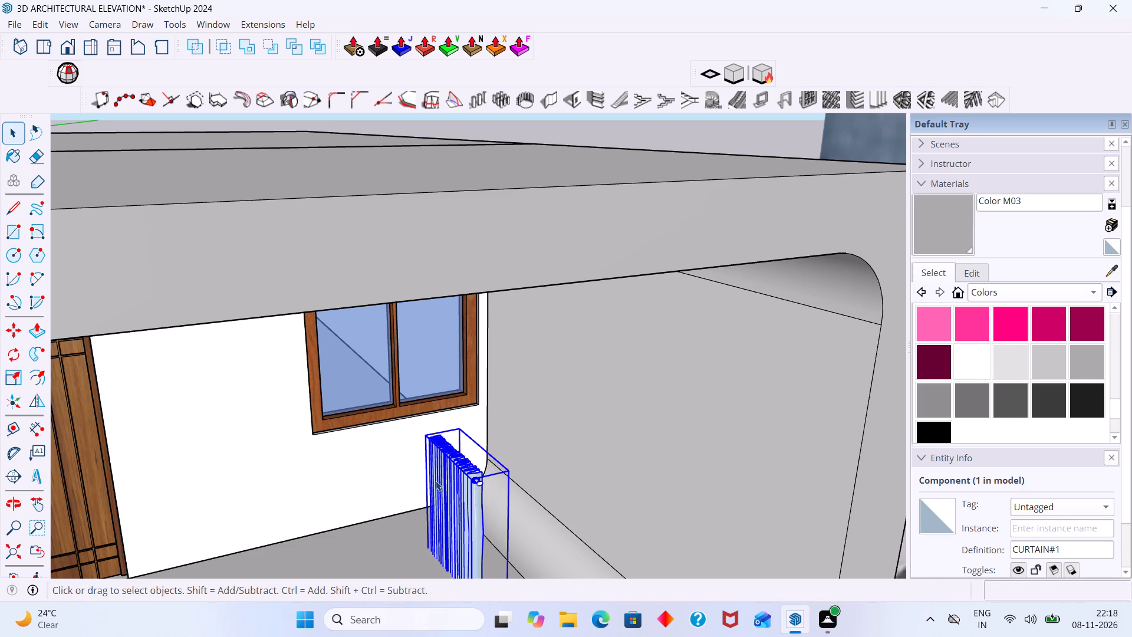
Rotate the curtain 90 degrees about the vertical axis at its rod end so that it runs parallel to the window wall.
{"action": "left_click", "coordinate": [398, 494]}
{"action": "left_click", "coordinate": [466, 476]}
{"action": "key", "text": "q"}
{"action": "scroll", "coordinate": [436, 484], "scroll_direction": "up", "scroll_amount": 2}
{"action": "middle_click_drag", "start_coordinate": [429, 480], "coordinate": [554, 475]}
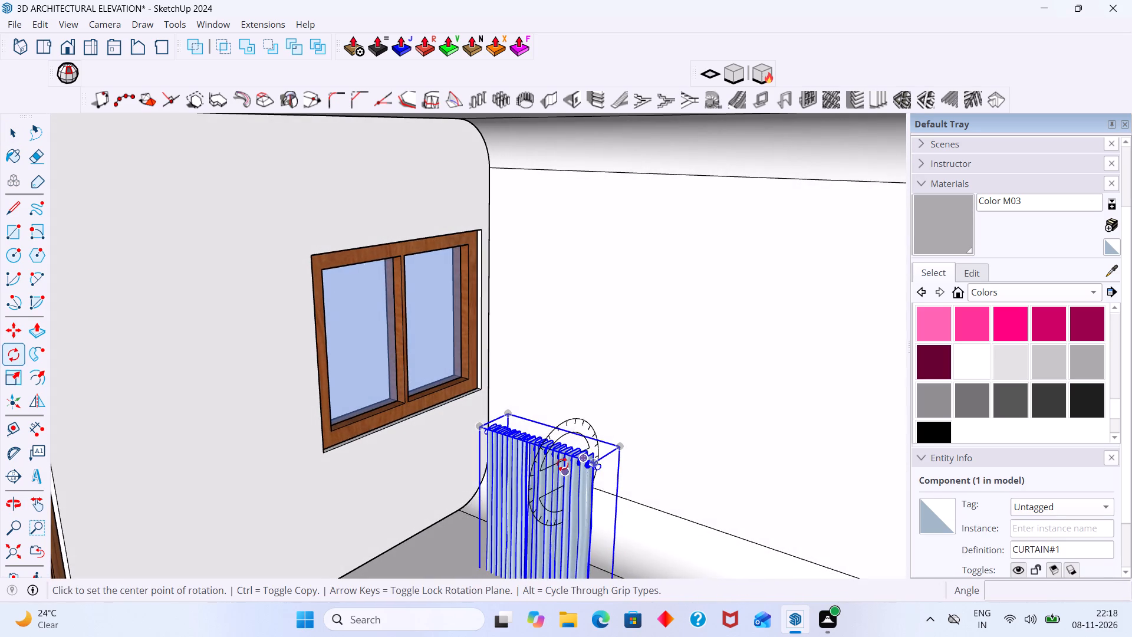
{"action": "key", "text": "Up"}
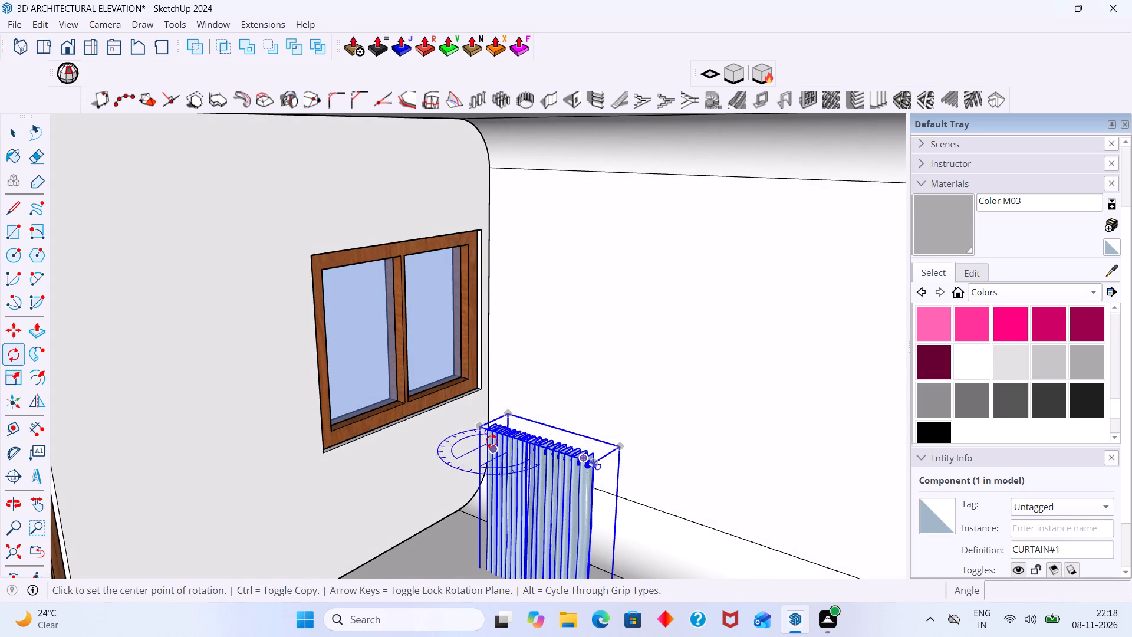
{"action": "scroll", "coordinate": [486, 433], "scroll_direction": "up", "scroll_amount": 3}
{"action": "left_click", "coordinate": [476, 422]}
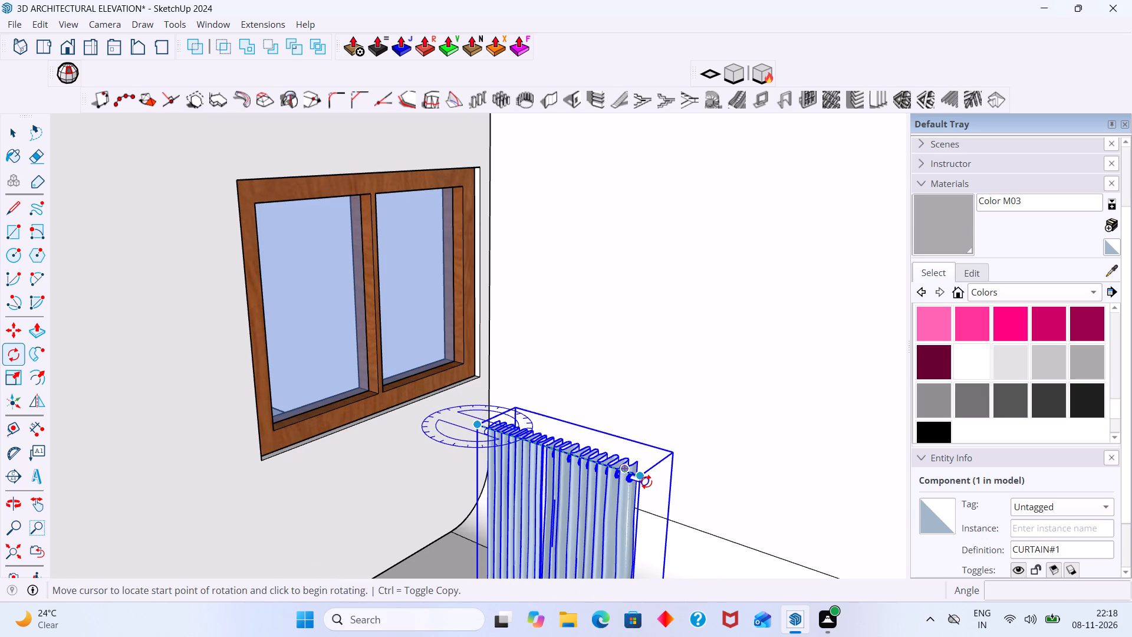
{"action": "left_click", "coordinate": [646, 482]}
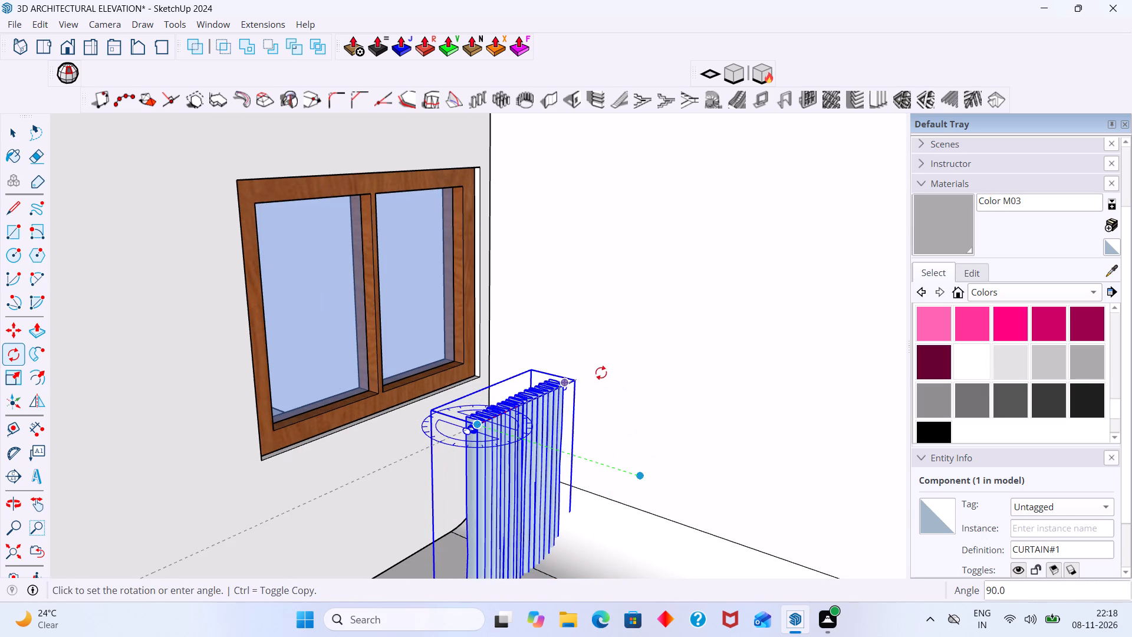
{"action": "left_click", "coordinate": [595, 372]}
{"action": "key", "text": "space"}
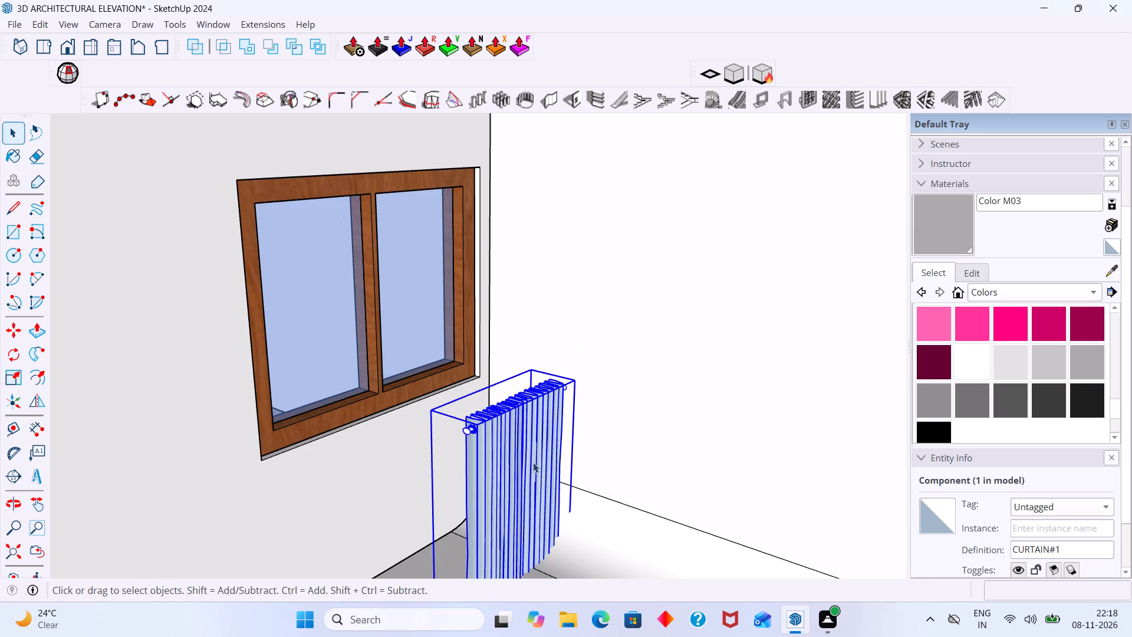
Move the curtain by its rod end about 5' 7 3/4" to just outside the window's upper corner on the door side.
{"action": "left_click", "coordinate": [518, 444]}
{"action": "key", "text": "m"}
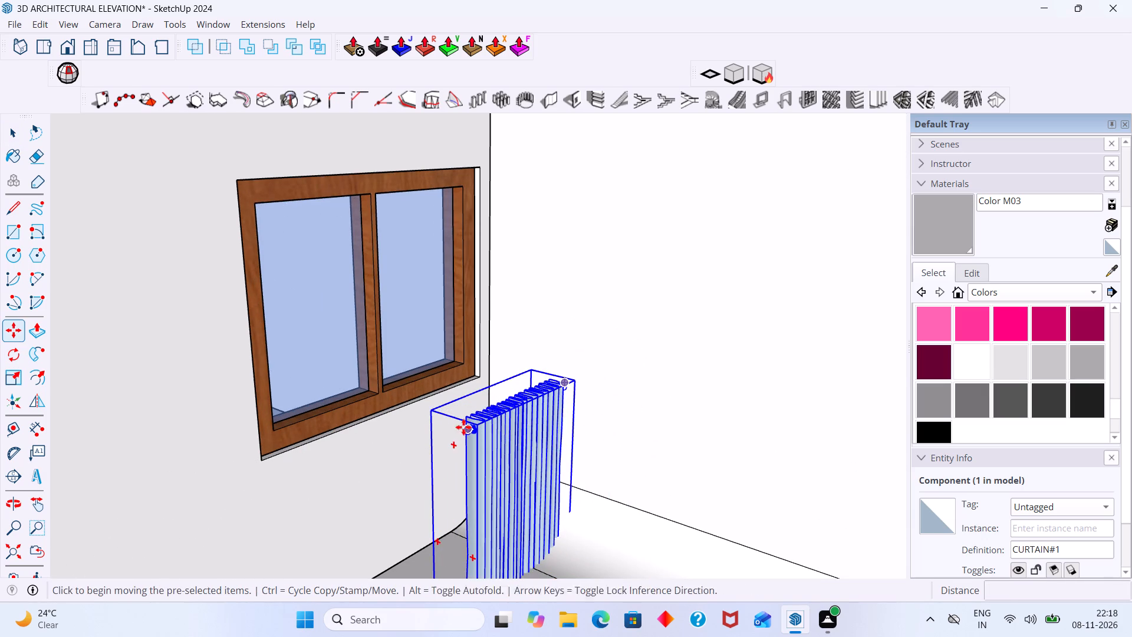
{"action": "left_click", "coordinate": [462, 432]}
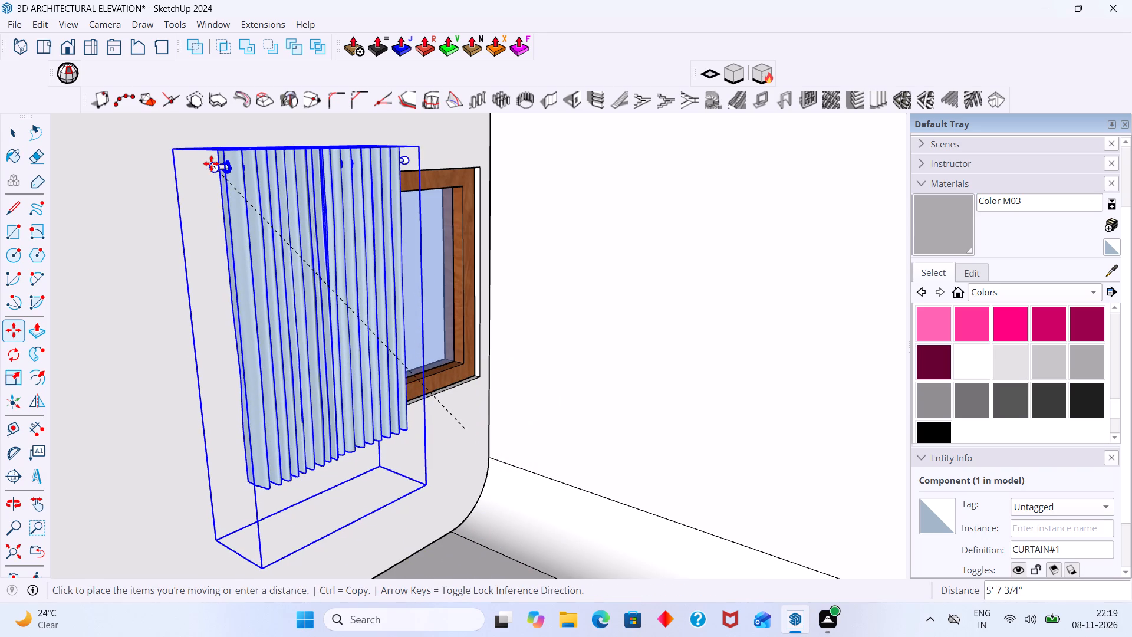
{"action": "left_click", "coordinate": [211, 163]}
{"action": "key", "text": "space"}
Scale the curtain by about 2.25 along green so that its rod spans the full width of the balcony window.
{"action": "scroll", "coordinate": [282, 282], "scroll_direction": "down", "scroll_amount": 9}
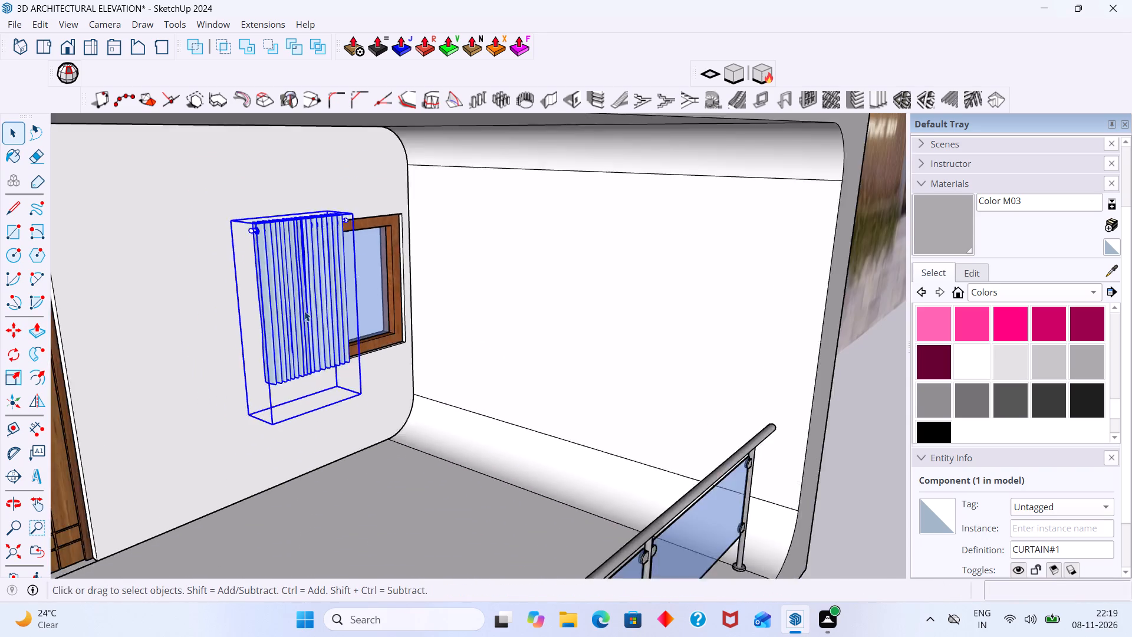
{"action": "scroll", "coordinate": [304, 311], "scroll_direction": "down", "scroll_amount": 2}
{"action": "left_click", "coordinate": [383, 411]}
{"action": "middle_click_drag", "start_coordinate": [353, 372], "coordinate": [242, 384]}
{"action": "scroll", "coordinate": [309, 302], "scroll_direction": "up", "scroll_amount": 10}
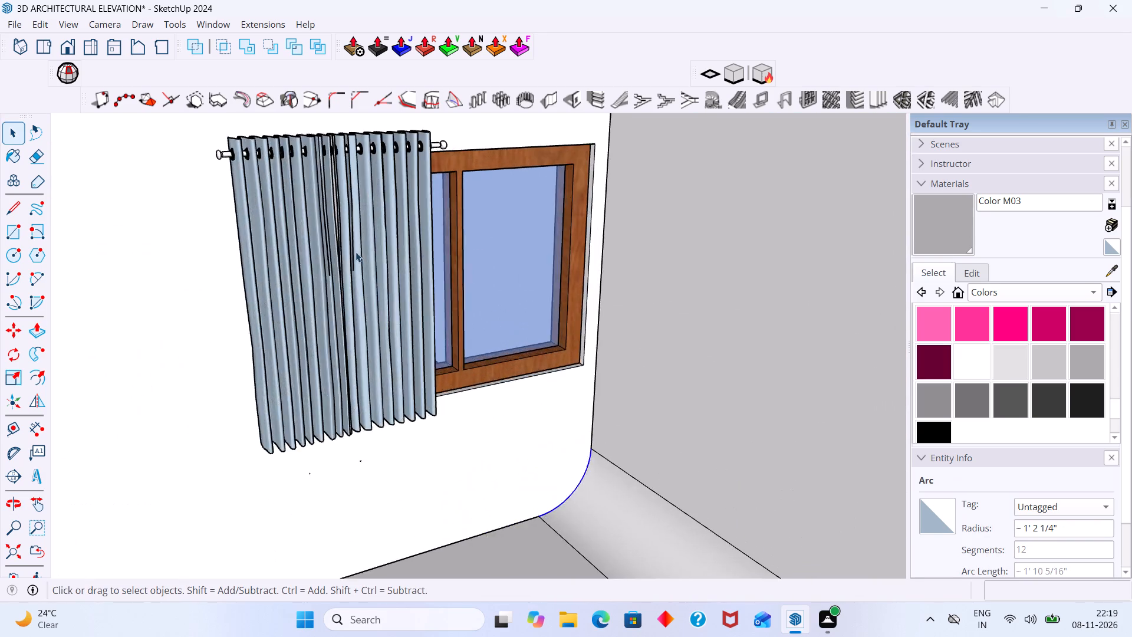
{"action": "scroll", "coordinate": [356, 252], "scroll_direction": "up", "scroll_amount": 7}
{"action": "scroll", "coordinate": [363, 247], "scroll_direction": "down", "scroll_amount": 10}
{"action": "scroll", "coordinate": [379, 157], "scroll_direction": "up", "scroll_amount": 4}
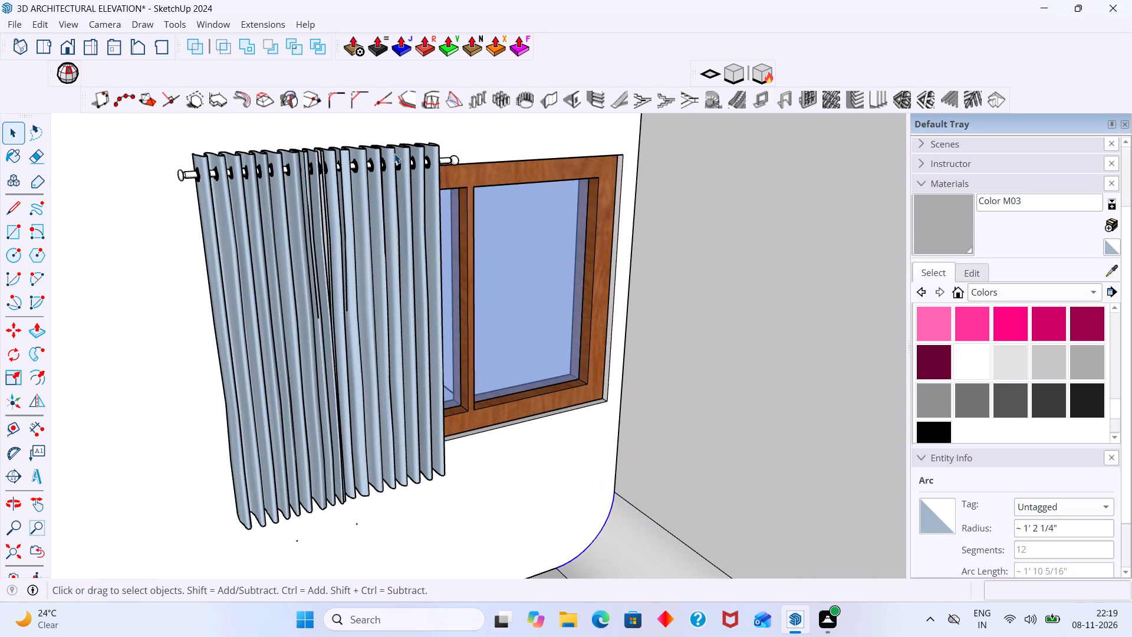
{"action": "left_click", "coordinate": [394, 153]}
{"action": "key", "text": "s"}
{"action": "middle_click_drag", "start_coordinate": [462, 205], "coordinate": [351, 223]}
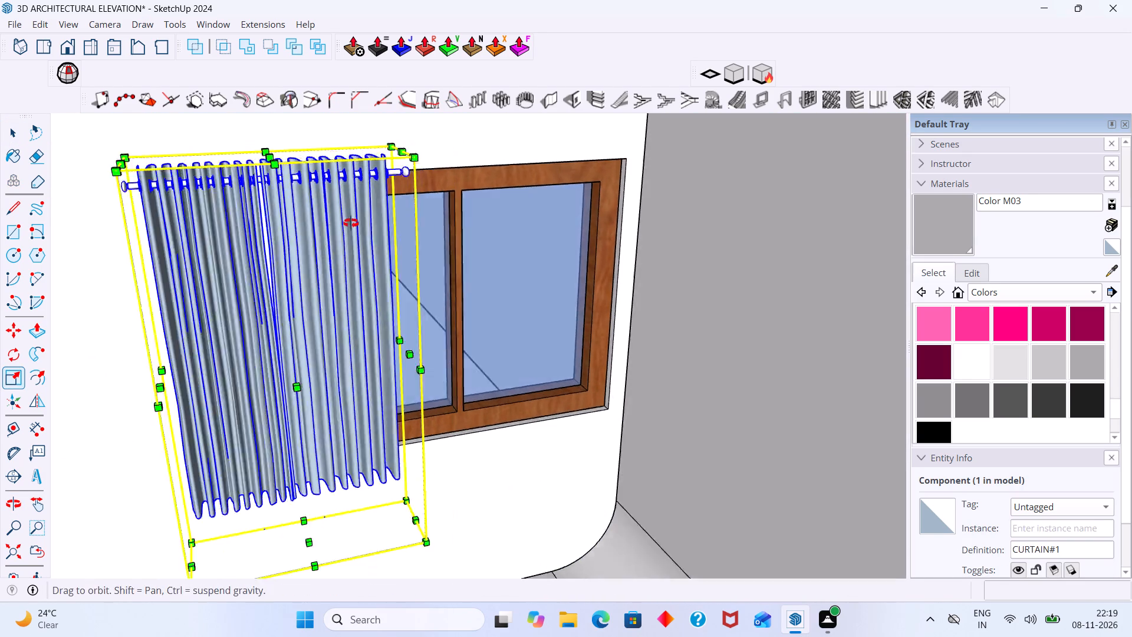
{"action": "middle_click_drag", "start_coordinate": [351, 223], "coordinate": [340, 245]}
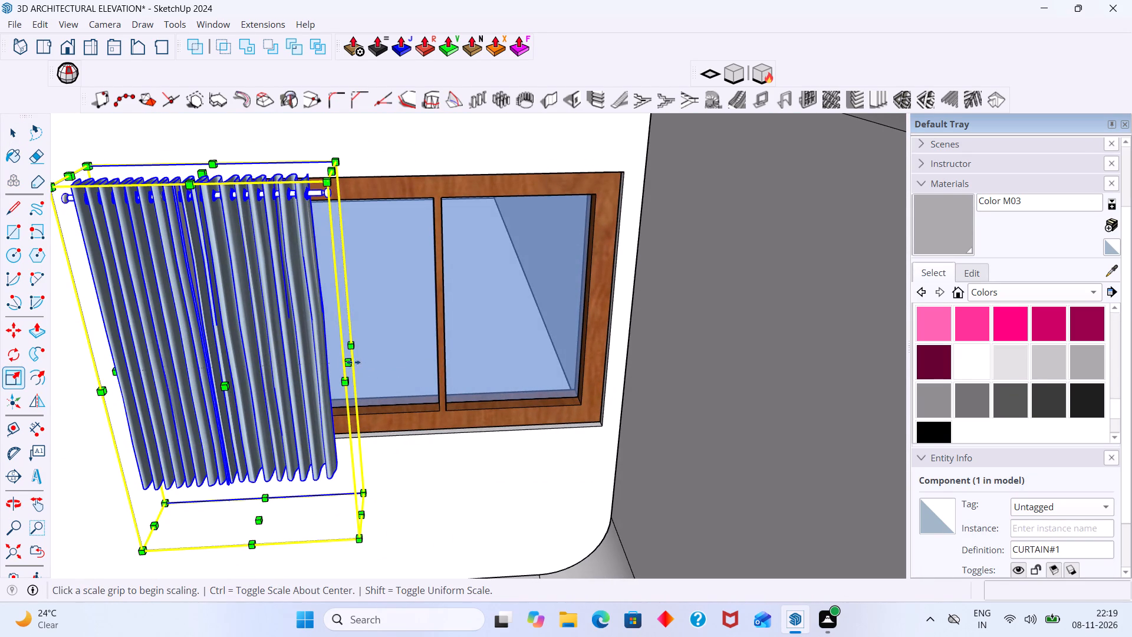
{"action": "left_click", "coordinate": [348, 361]}
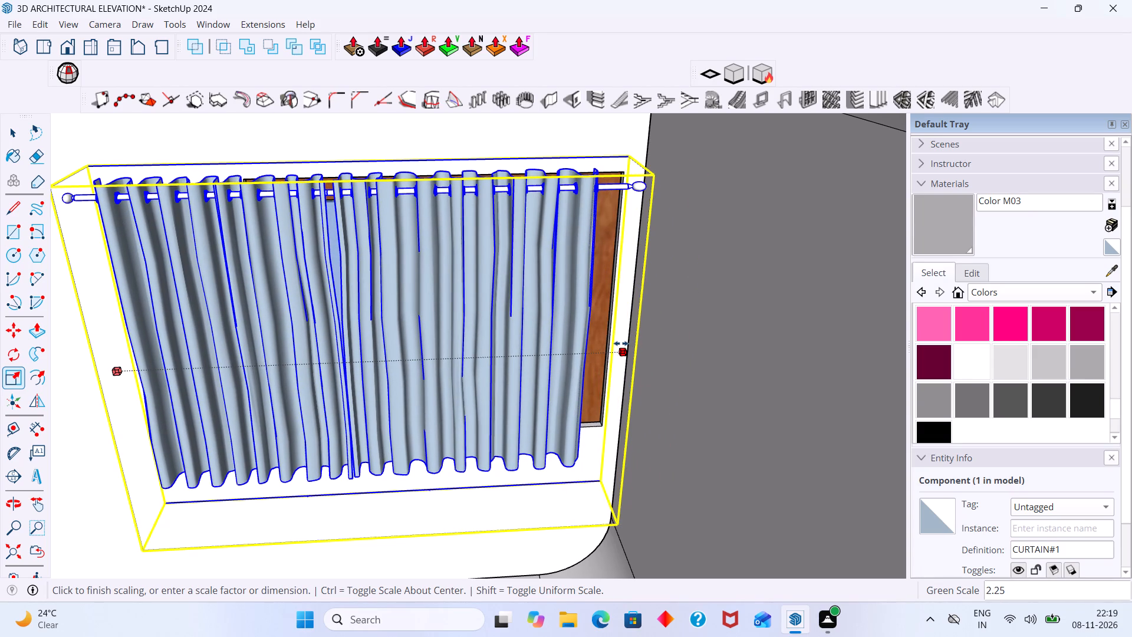
{"action": "key", "text": "space"}
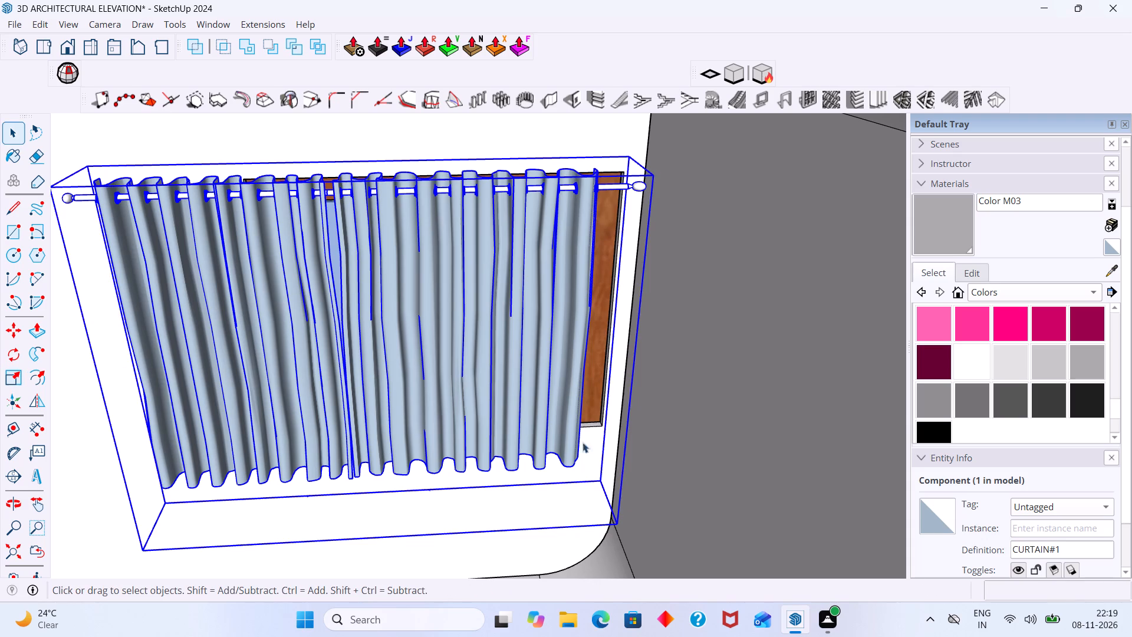
{"action": "left_click", "coordinate": [552, 497]}
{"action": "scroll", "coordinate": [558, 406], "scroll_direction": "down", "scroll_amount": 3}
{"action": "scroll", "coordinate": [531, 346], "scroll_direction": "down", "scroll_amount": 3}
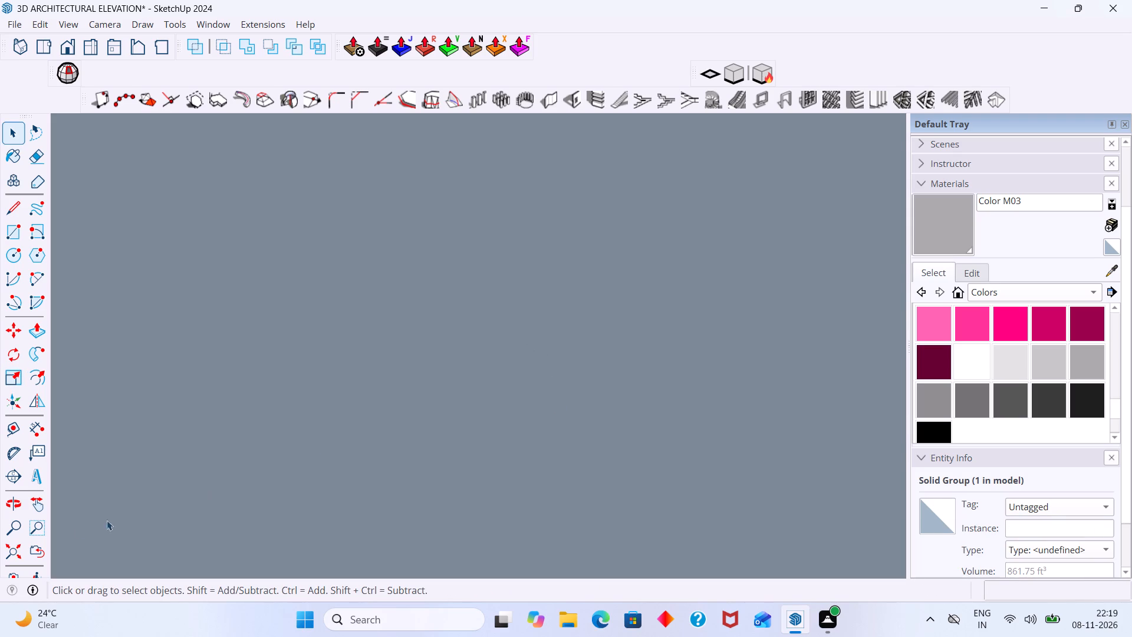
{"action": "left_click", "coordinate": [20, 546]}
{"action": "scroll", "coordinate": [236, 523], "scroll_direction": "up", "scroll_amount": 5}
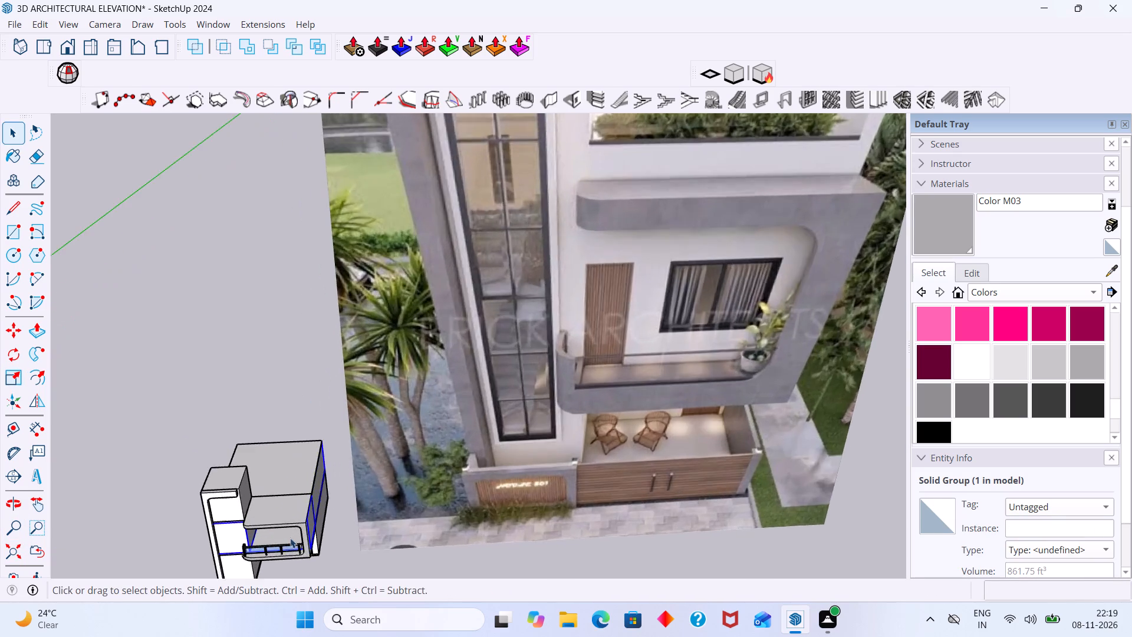
Move the curtain by its rod end about 1' 1 5/16" along the green axis toward the balcony's window wall.
{"action": "scroll", "coordinate": [290, 538], "scroll_direction": "up", "scroll_amount": 4}
{"action": "middle_click_drag", "start_coordinate": [300, 515], "coordinate": [321, 428]}
{"action": "middle_click_drag", "start_coordinate": [327, 461], "coordinate": [358, 342], "text": "shift"}
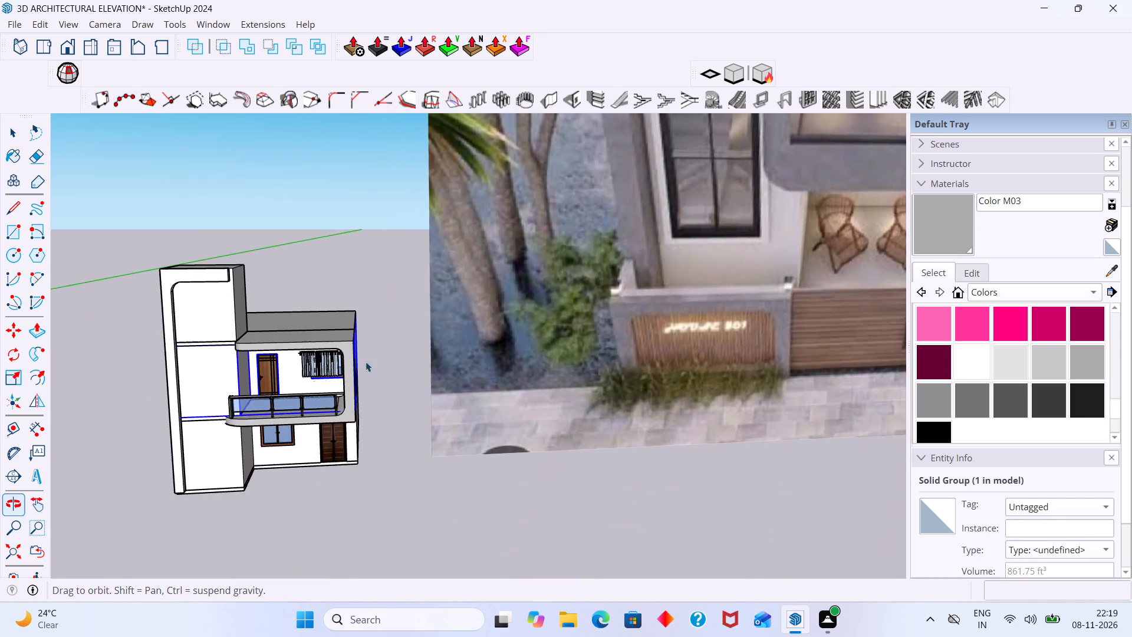
{"action": "left_click", "coordinate": [383, 493]}
{"action": "scroll", "coordinate": [305, 317], "scroll_direction": "up", "scroll_amount": 6}
{"action": "middle_click_drag", "start_coordinate": [331, 377], "coordinate": [404, 326]}
{"action": "scroll", "coordinate": [335, 412], "scroll_direction": "up", "scroll_amount": 6}
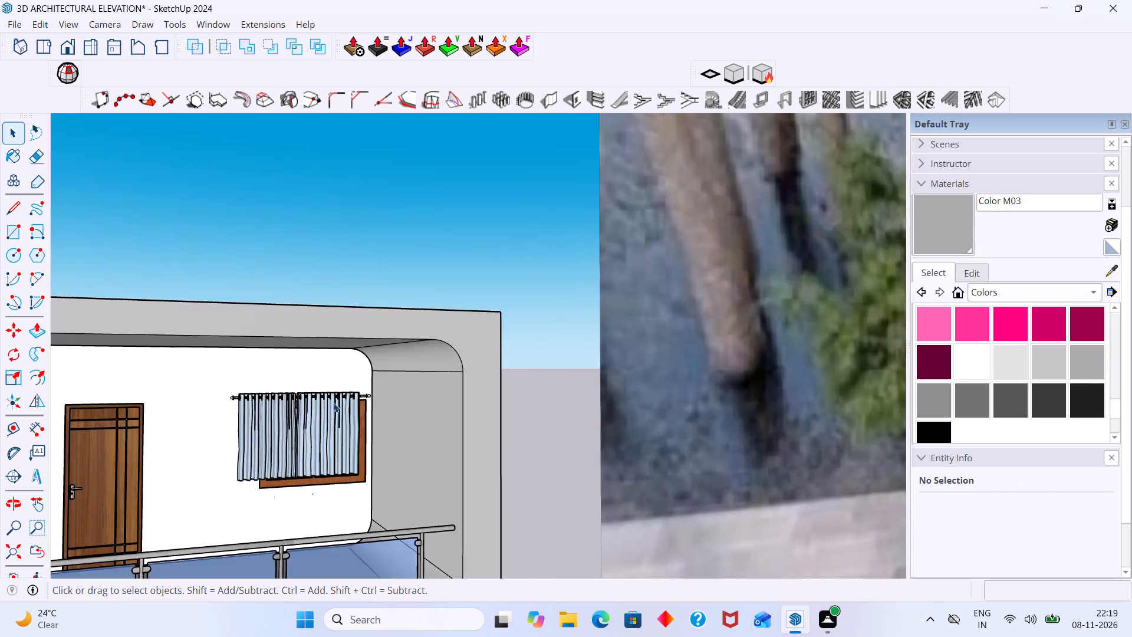
{"action": "scroll", "coordinate": [333, 402], "scroll_direction": "up", "scroll_amount": 8}
{"action": "middle_click_drag", "start_coordinate": [328, 403], "coordinate": [418, 434]}
{"action": "scroll", "coordinate": [366, 415], "scroll_direction": "up", "scroll_amount": 3}
{"action": "middle_click_drag", "start_coordinate": [347, 423], "coordinate": [341, 447]}
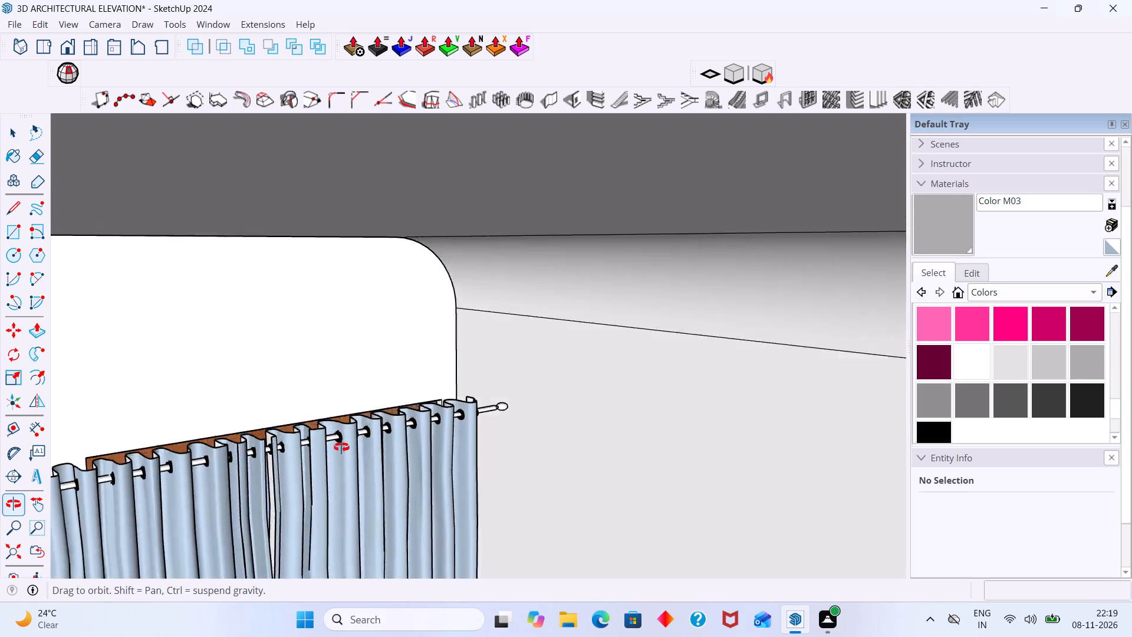
{"action": "middle_click_drag", "start_coordinate": [341, 447], "coordinate": [330, 400]}
{"action": "scroll", "coordinate": [330, 398], "scroll_direction": "up", "scroll_amount": 3}
{"action": "scroll", "coordinate": [371, 390], "scroll_direction": "down", "scroll_amount": 10}
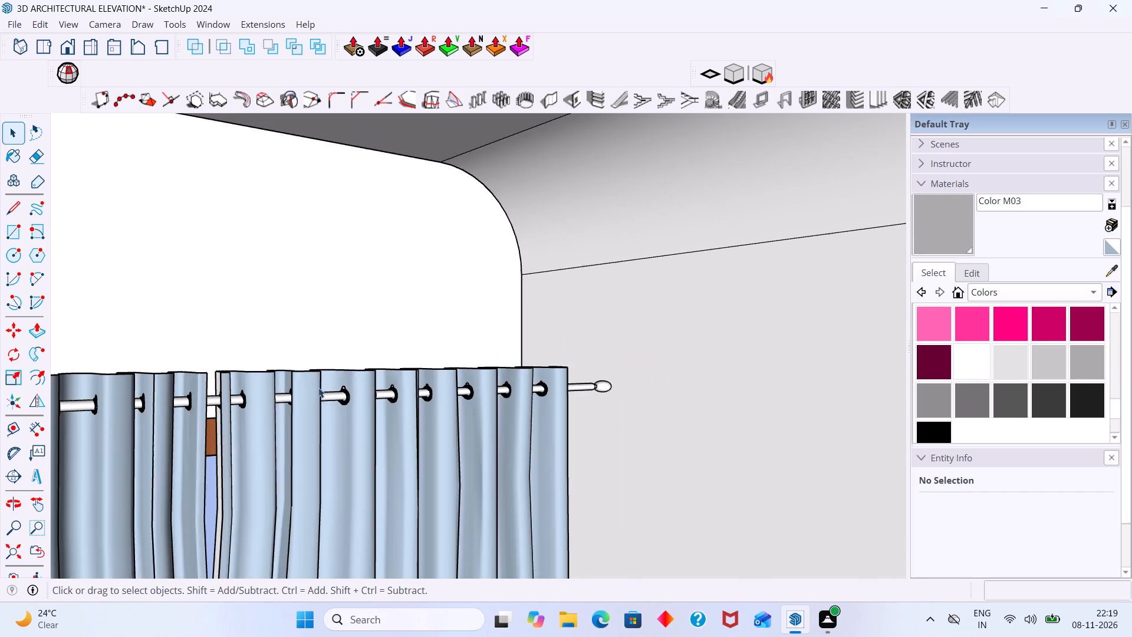
{"action": "scroll", "coordinate": [318, 388], "scroll_direction": "down", "scroll_amount": 14}
{"action": "middle_click_drag", "start_coordinate": [196, 399], "coordinate": [357, 395]}
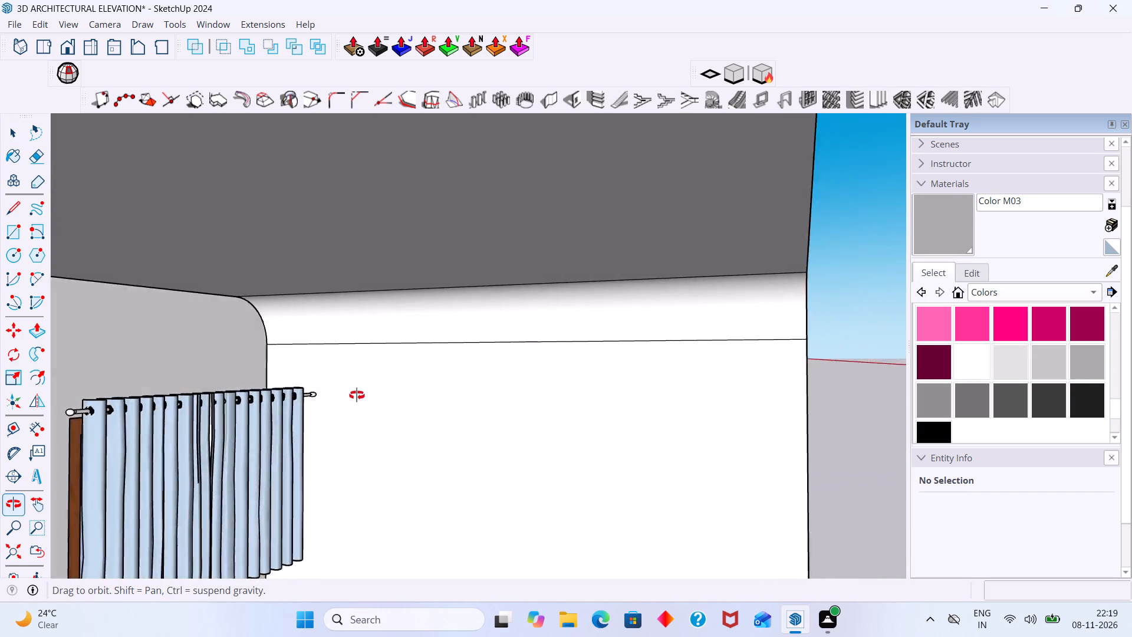
{"action": "middle_click_drag", "start_coordinate": [357, 395], "coordinate": [346, 385]}
{"action": "scroll", "coordinate": [169, 397], "scroll_direction": "up", "scroll_amount": 2}
{"action": "left_click", "coordinate": [111, 395]}
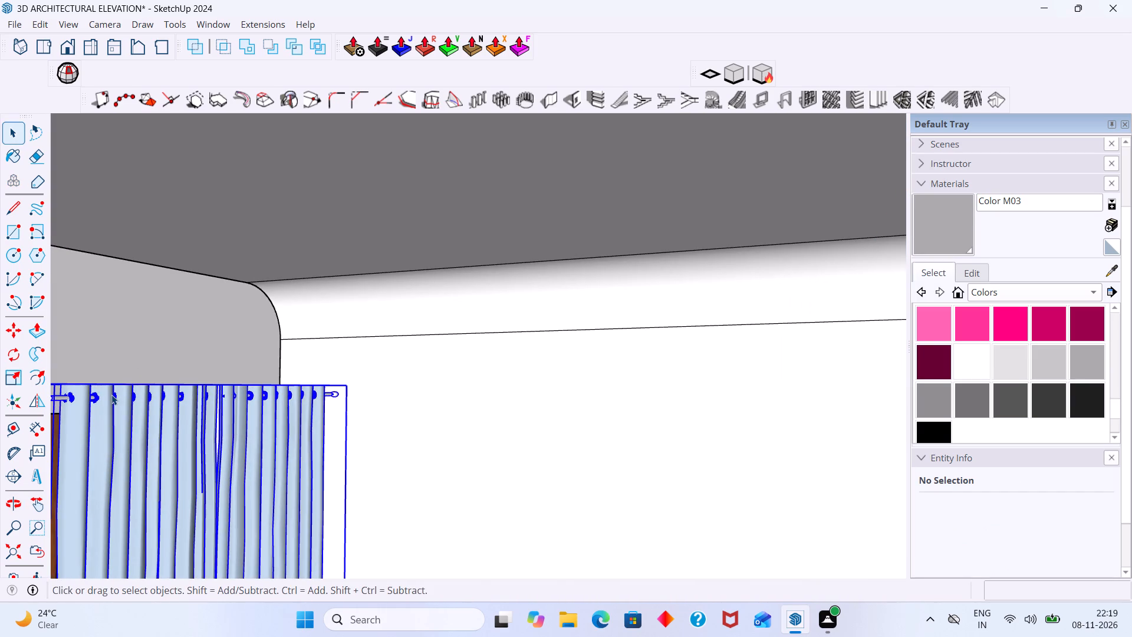
{"action": "key", "text": "m"}
{"action": "scroll", "coordinate": [117, 401], "scroll_direction": "down", "scroll_amount": 1}
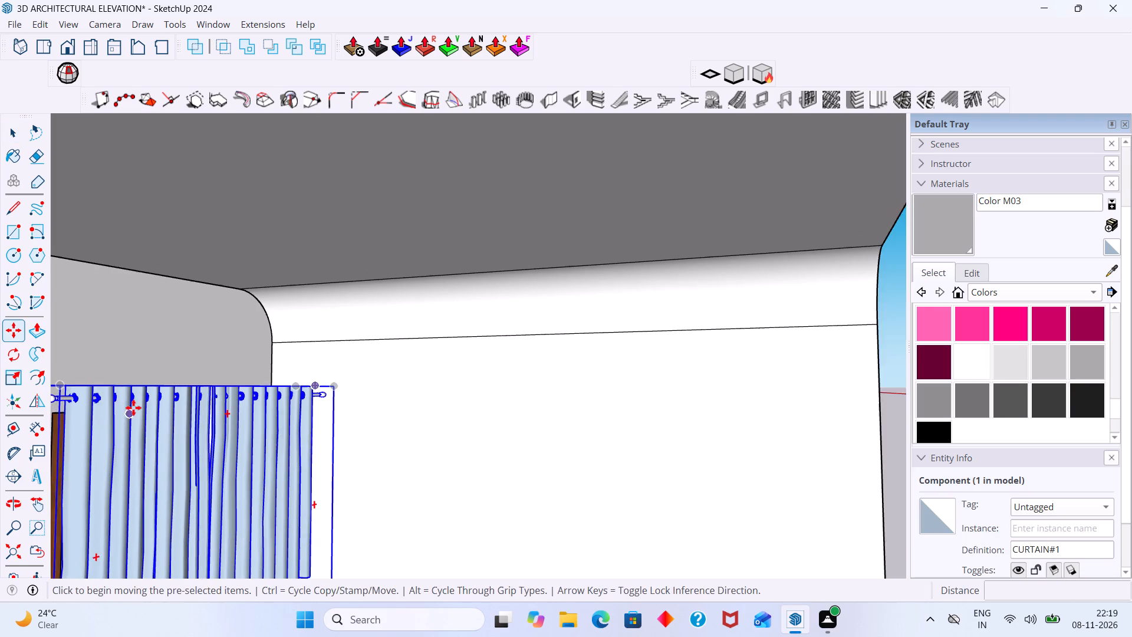
{"action": "middle_click_drag", "start_coordinate": [133, 403], "coordinate": [351, 398]}
{"action": "scroll", "coordinate": [327, 391], "scroll_direction": "down", "scroll_amount": 2}
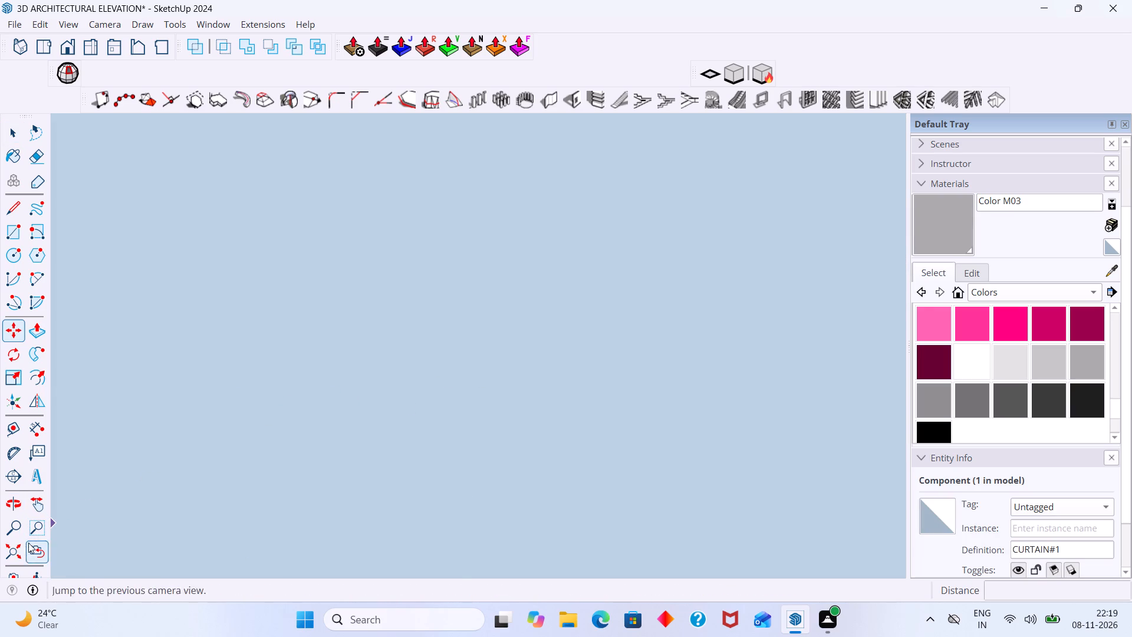
{"action": "left_click", "coordinate": [18, 546]}
{"action": "scroll", "coordinate": [532, 490], "scroll_direction": "up", "scroll_amount": 3}
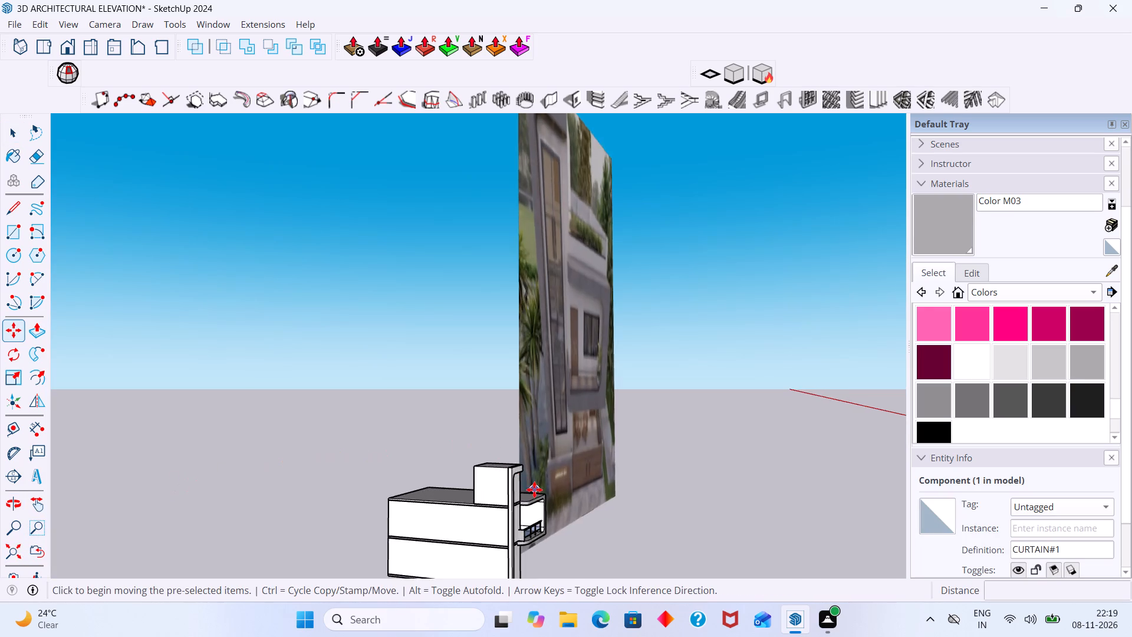
{"action": "scroll", "coordinate": [534, 490], "scroll_direction": "up", "scroll_amount": 8}
{"action": "middle_click_drag", "start_coordinate": [519, 482], "coordinate": [475, 484]}
{"action": "scroll", "coordinate": [479, 486], "scroll_direction": "up", "scroll_amount": 2}
{"action": "middle_click_drag", "start_coordinate": [471, 461], "coordinate": [265, 469]}
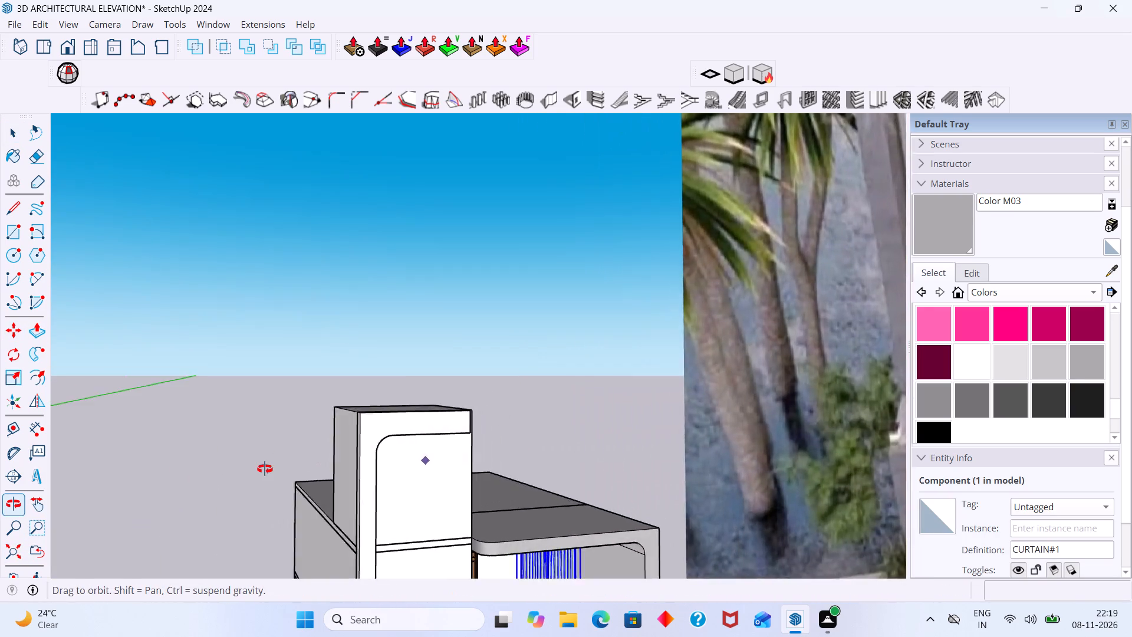
{"action": "middle_click_drag", "start_coordinate": [265, 469], "coordinate": [334, 468]}
{"action": "middle_click_drag", "start_coordinate": [361, 474], "coordinate": [403, 309]}
{"action": "scroll", "coordinate": [470, 382], "scroll_direction": "up", "scroll_amount": 6}
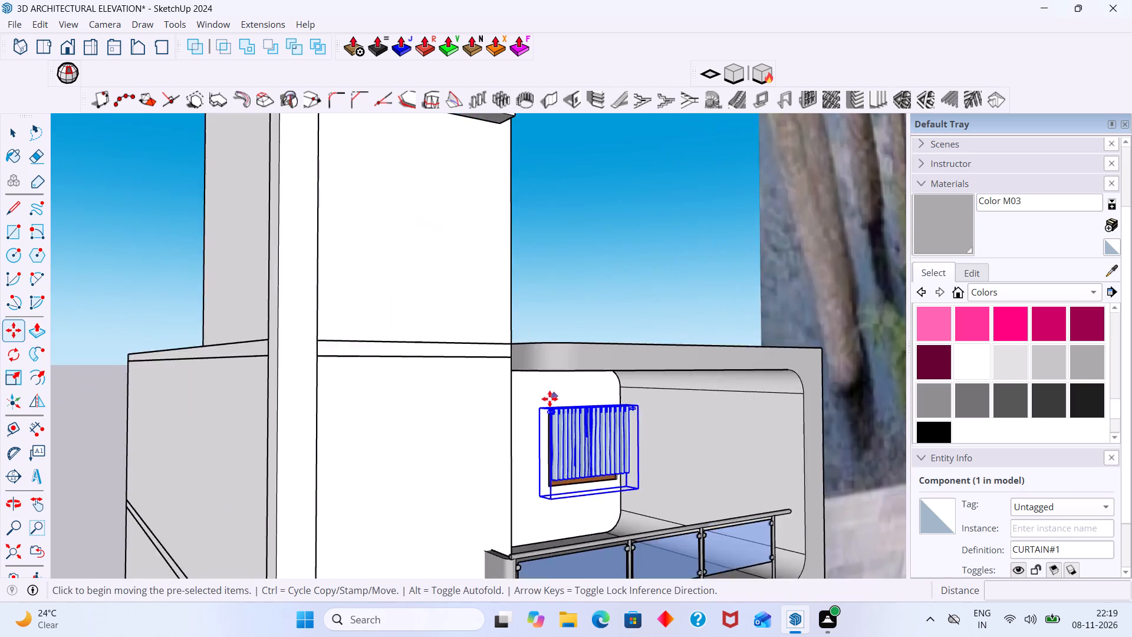
{"action": "scroll", "coordinate": [549, 399], "scroll_direction": "up", "scroll_amount": 17}
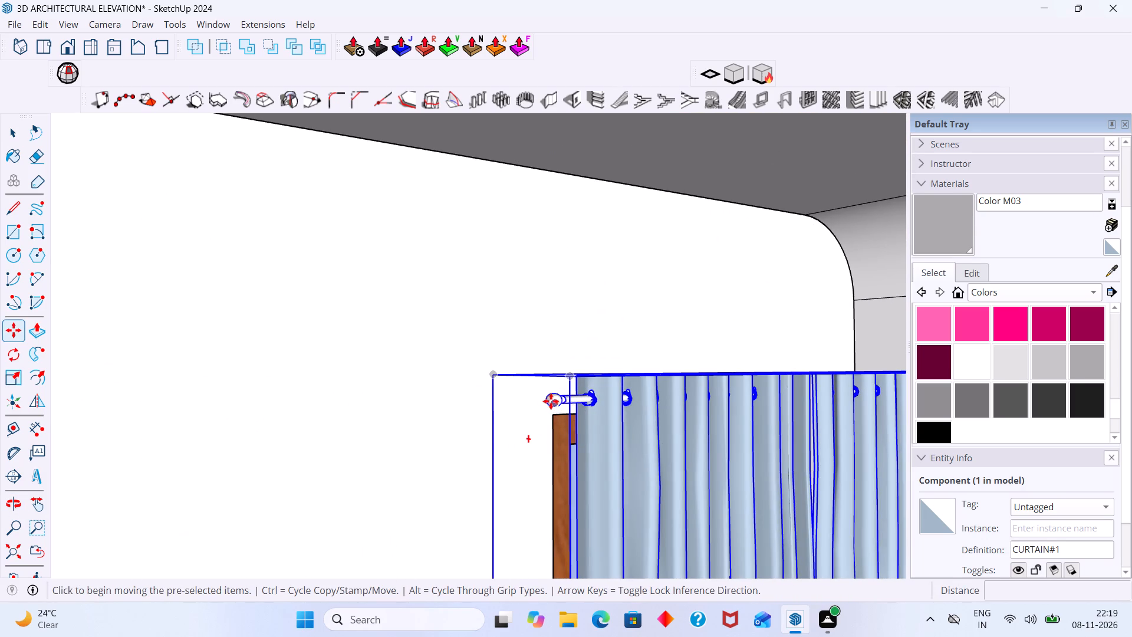
{"action": "left_click", "coordinate": [554, 404]}
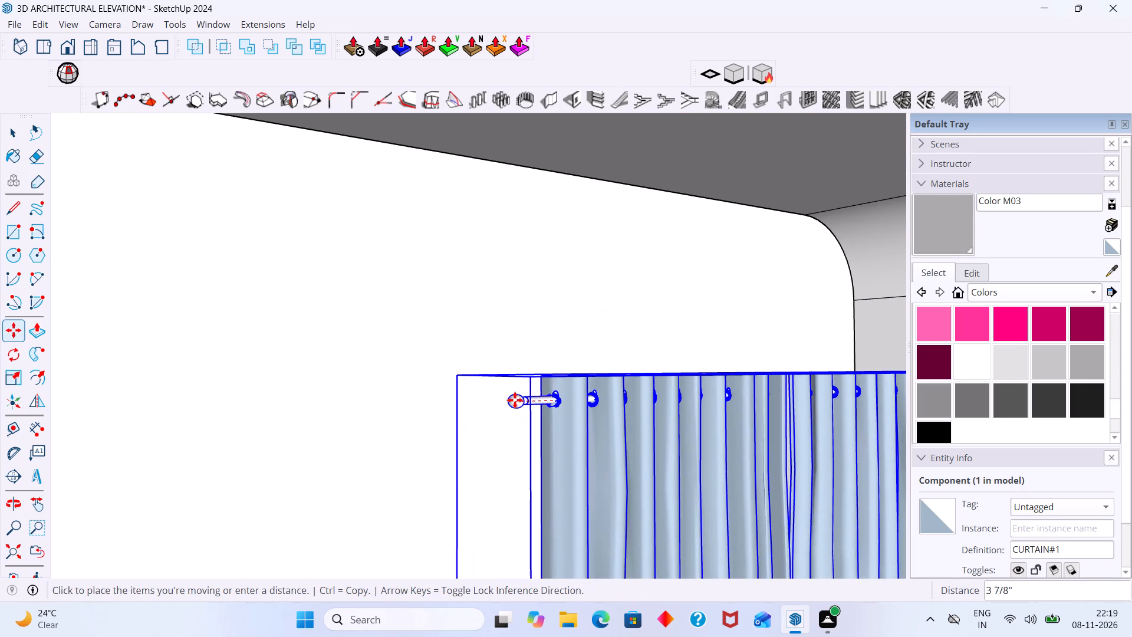
{"action": "middle_click_drag", "start_coordinate": [510, 396], "coordinate": [606, 443]}
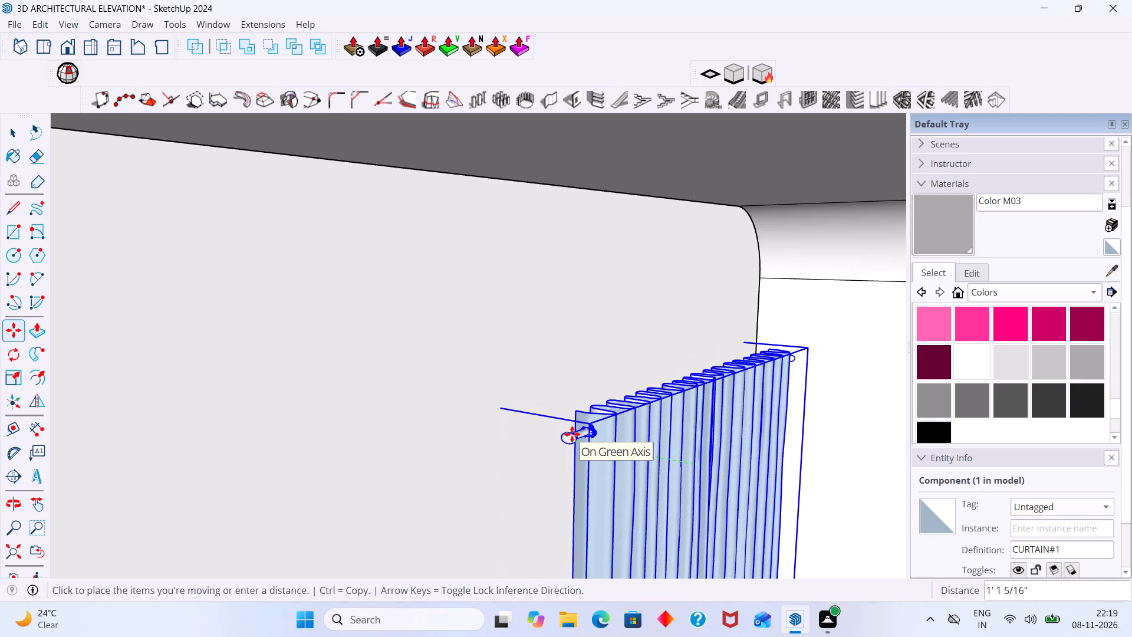
{"action": "left_click", "coordinate": [572, 434]}
{"action": "key", "text": "space"}
{"action": "left_click", "coordinate": [544, 379]}
Move the curtain by its top corner about 1' 1 5/8" so that it sits tight against the window wall.
{"action": "middle_click_drag", "start_coordinate": [597, 423], "coordinate": [611, 430]}
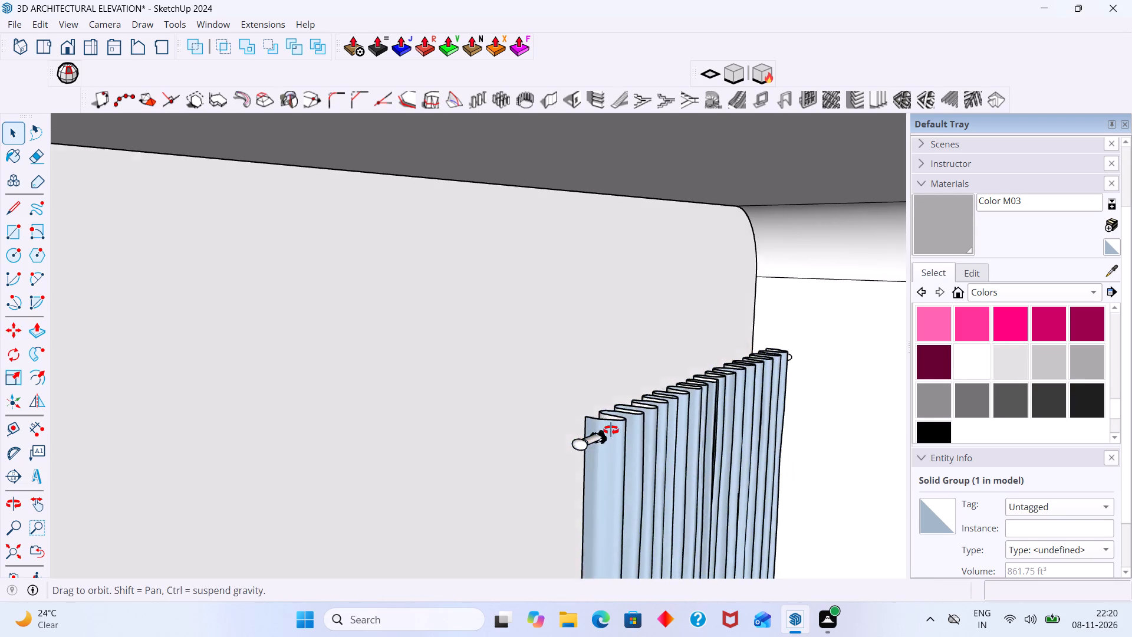
{"action": "middle_click_drag", "start_coordinate": [611, 430], "coordinate": [639, 432]}
{"action": "scroll", "coordinate": [640, 439], "scroll_direction": "up", "scroll_amount": 2}
{"action": "left_click", "coordinate": [636, 428]}
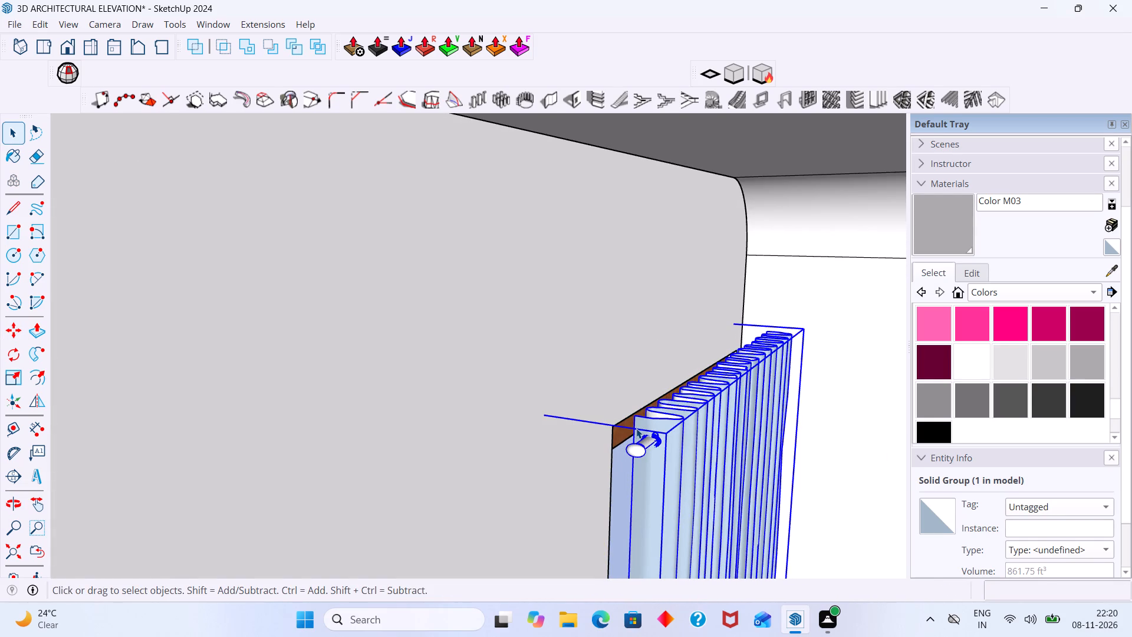
{"action": "key", "text": "m"}
{"action": "left_click", "coordinate": [633, 419]}
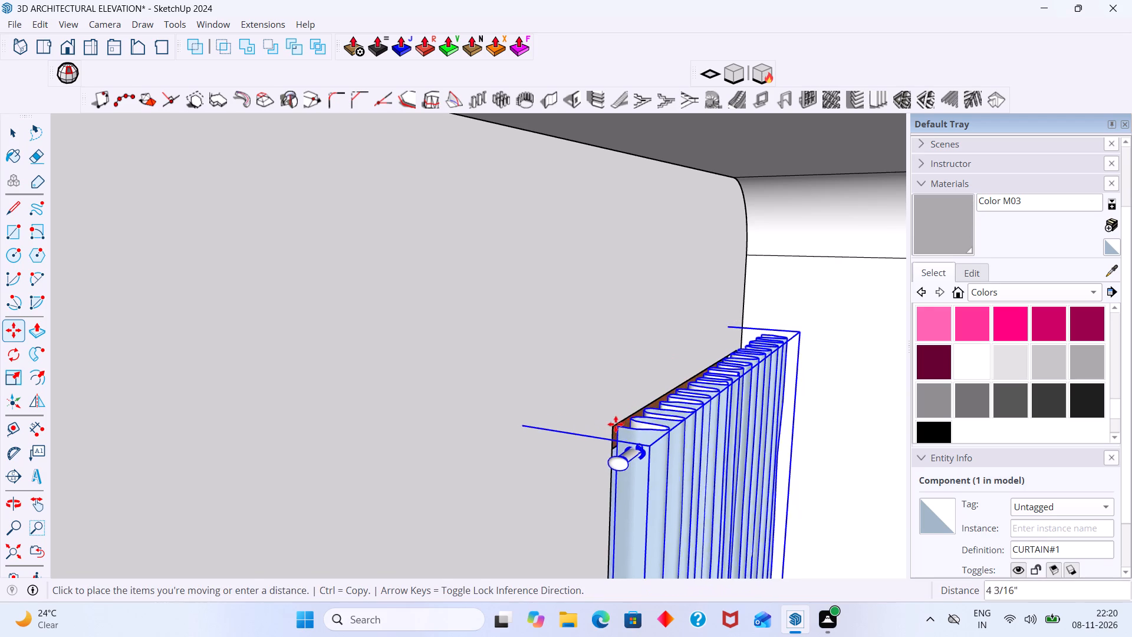
{"action": "left_click", "coordinate": [607, 422]}
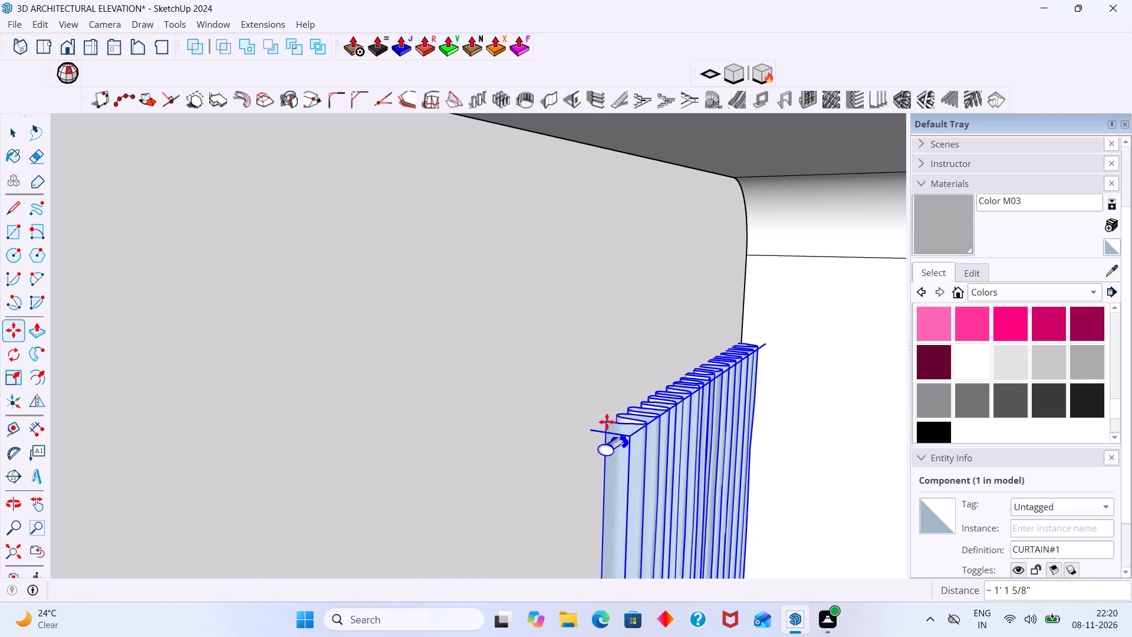
{"action": "key", "text": "space"}
{"action": "left_click", "coordinate": [608, 370]}
Inspect how the moved curtain sits against the wall and over the balcony window.
{"action": "middle_click_drag", "start_coordinate": [624, 393], "coordinate": [711, 383]}
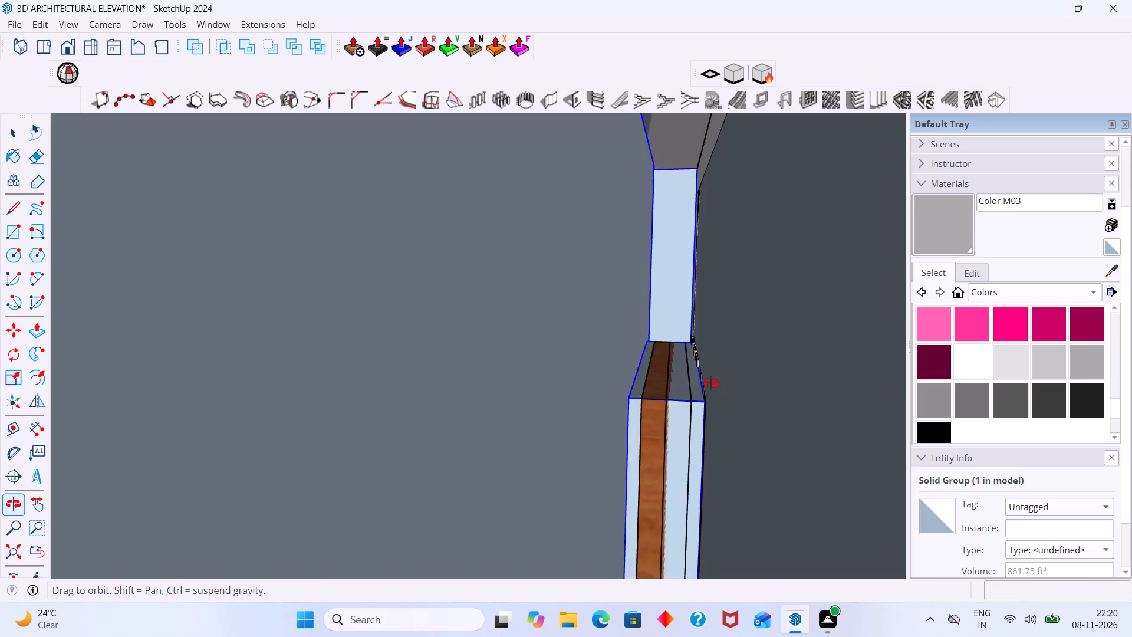
{"action": "middle_click_drag", "start_coordinate": [711, 383], "coordinate": [593, 382]}
{"action": "scroll", "coordinate": [672, 379], "scroll_direction": "down", "scroll_amount": 11}
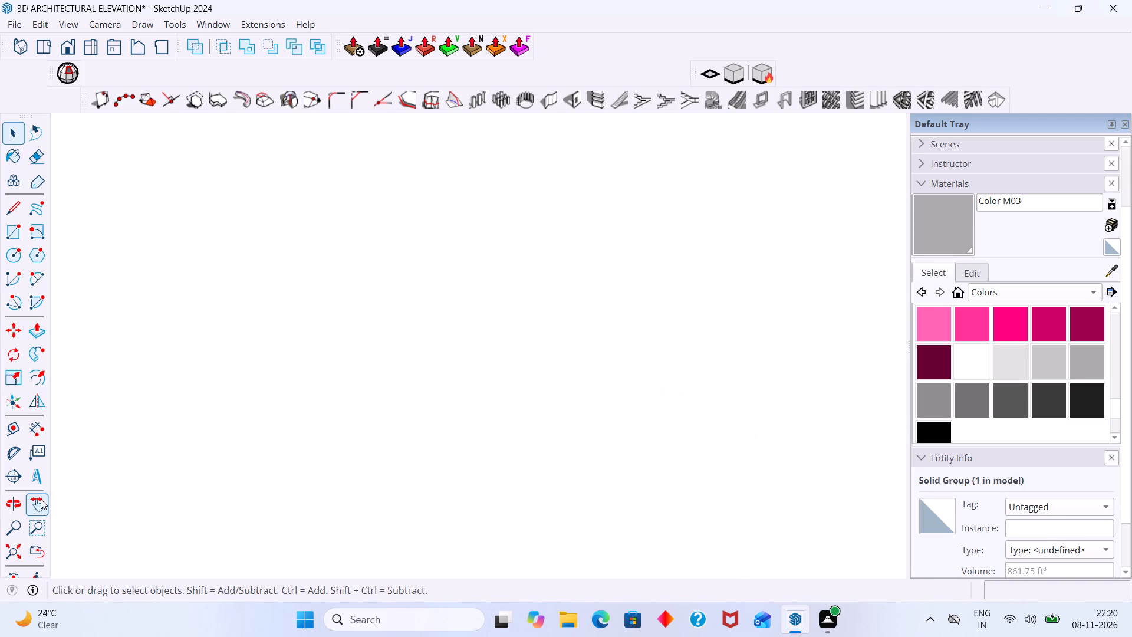
{"action": "left_click", "coordinate": [22, 544]}
{"action": "scroll", "coordinate": [360, 411], "scroll_direction": "down", "scroll_amount": 2}
{"action": "scroll", "coordinate": [455, 495], "scroll_direction": "up", "scroll_amount": 2}
{"action": "middle_click_drag", "start_coordinate": [468, 497], "coordinate": [381, 500]}
{"action": "scroll", "coordinate": [486, 507], "scroll_direction": "up", "scroll_amount": 13}
{"action": "middle_click_drag", "start_coordinate": [463, 484], "coordinate": [423, 421]}
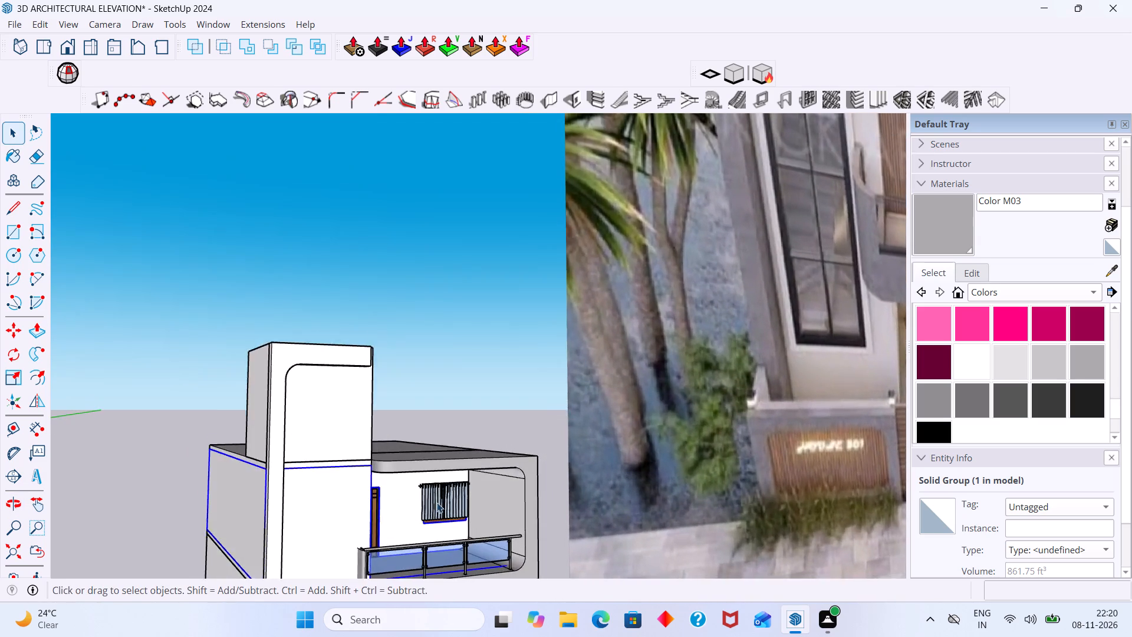
{"action": "scroll", "coordinate": [436, 504], "scroll_direction": "up", "scroll_amount": 3}
{"action": "middle_click_drag", "start_coordinate": [473, 515], "coordinate": [443, 428]}
{"action": "scroll", "coordinate": [453, 490], "scroll_direction": "up", "scroll_amount": 2}
{"action": "middle_click_drag", "start_coordinate": [475, 514], "coordinate": [489, 570]}
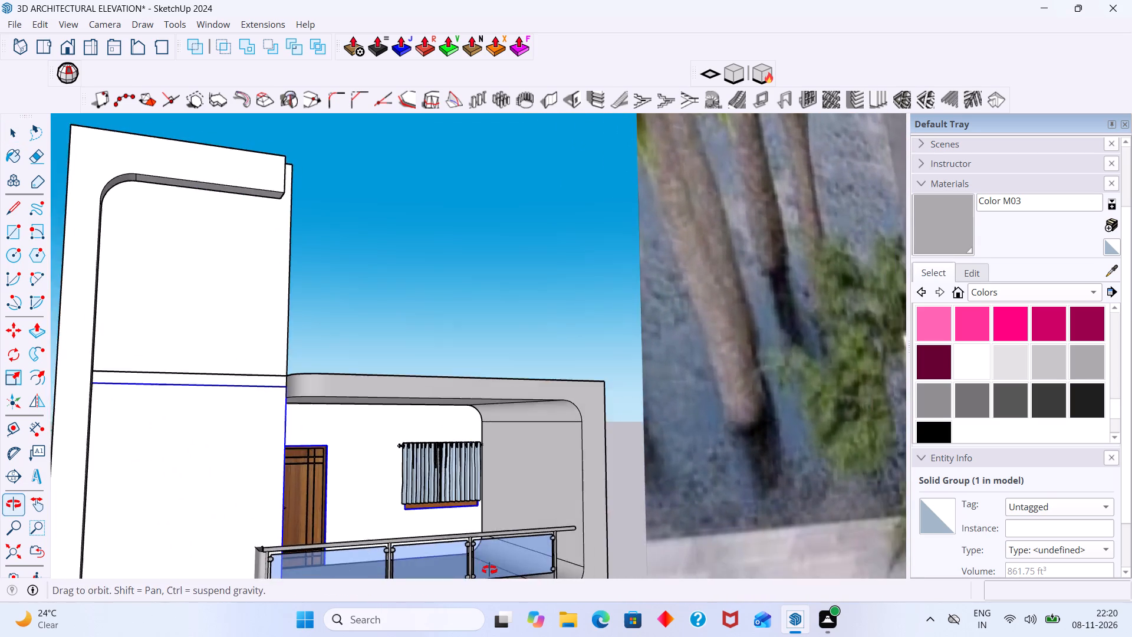
{"action": "middle_click_drag", "start_coordinate": [489, 570], "coordinate": [489, 554]}
{"action": "scroll", "coordinate": [458, 492], "scroll_direction": "up", "scroll_amount": 6}
{"action": "middle_click_drag", "start_coordinate": [458, 492], "coordinate": [459, 547]}
{"action": "scroll", "coordinate": [432, 477], "scroll_direction": "up", "scroll_amount": 5}
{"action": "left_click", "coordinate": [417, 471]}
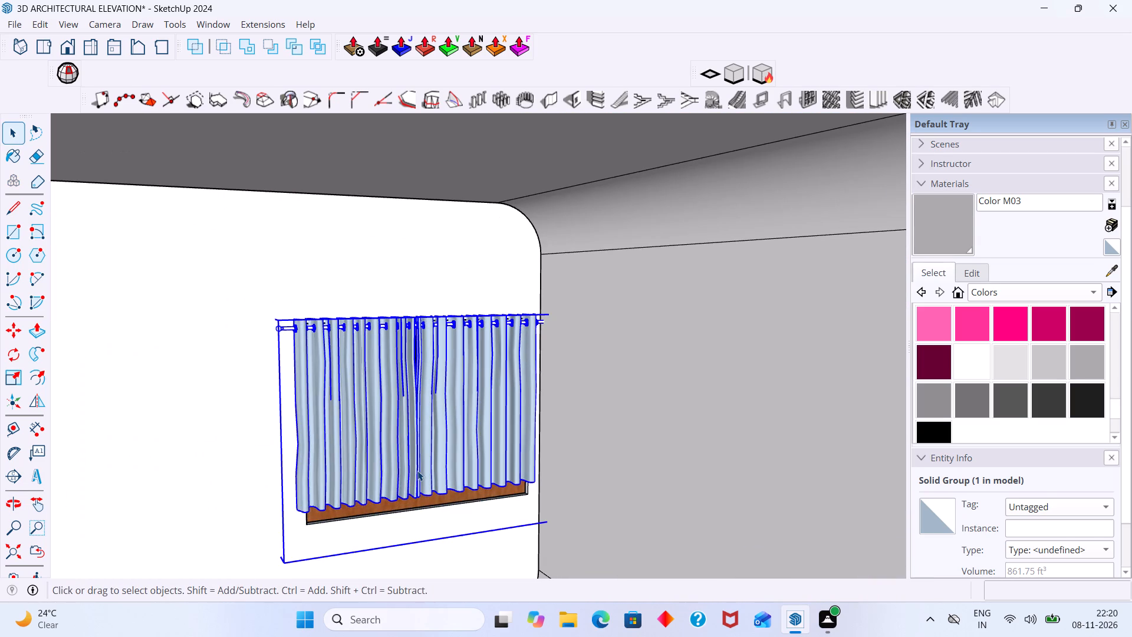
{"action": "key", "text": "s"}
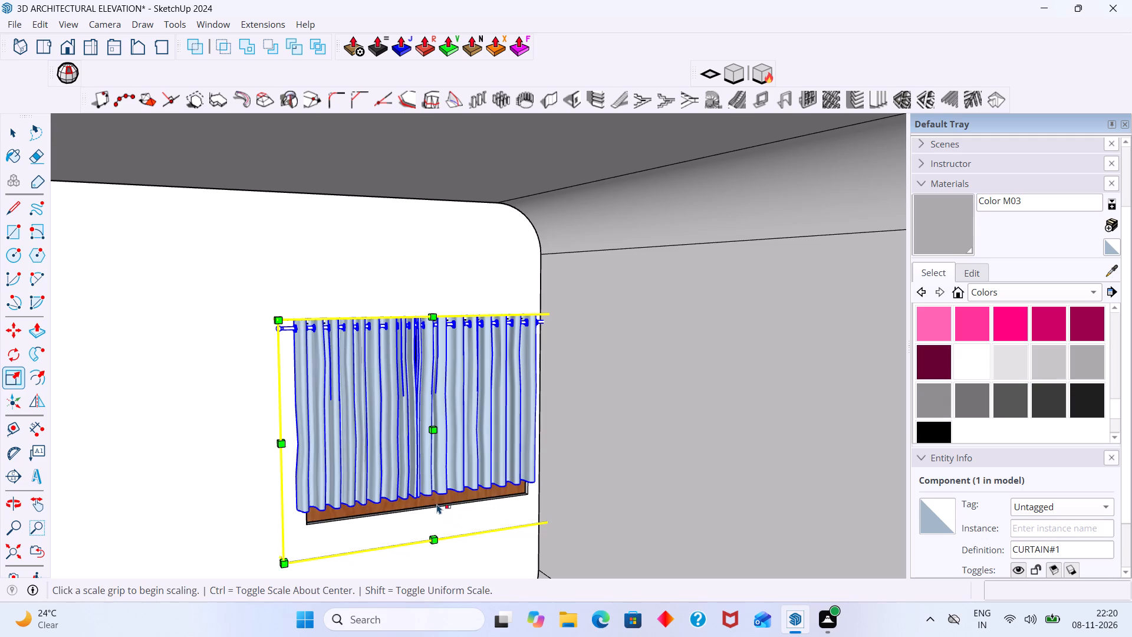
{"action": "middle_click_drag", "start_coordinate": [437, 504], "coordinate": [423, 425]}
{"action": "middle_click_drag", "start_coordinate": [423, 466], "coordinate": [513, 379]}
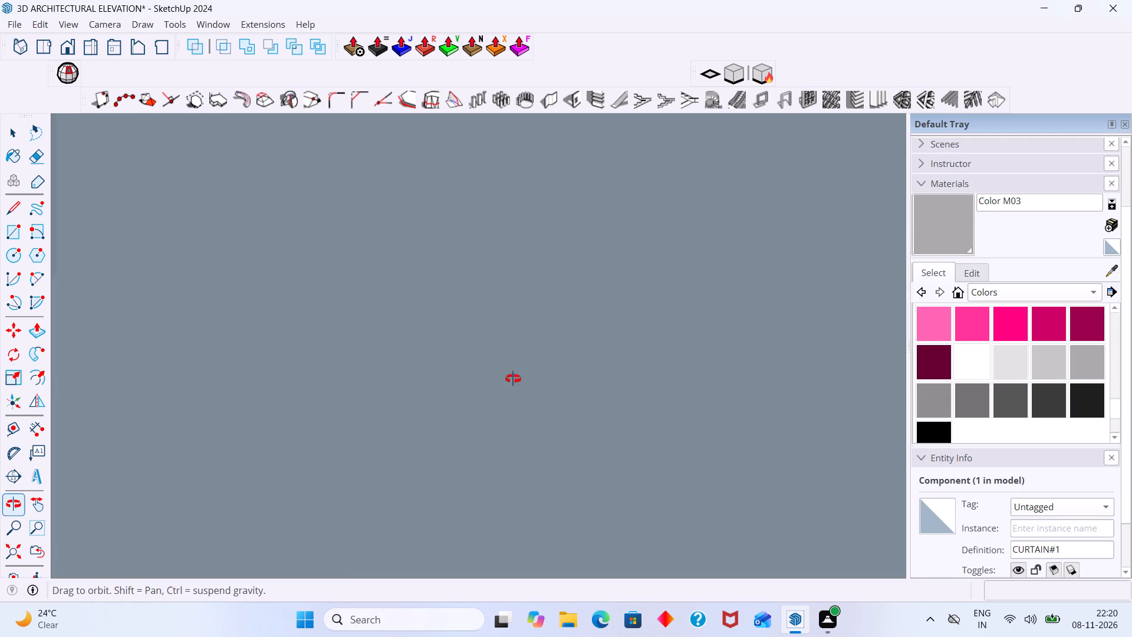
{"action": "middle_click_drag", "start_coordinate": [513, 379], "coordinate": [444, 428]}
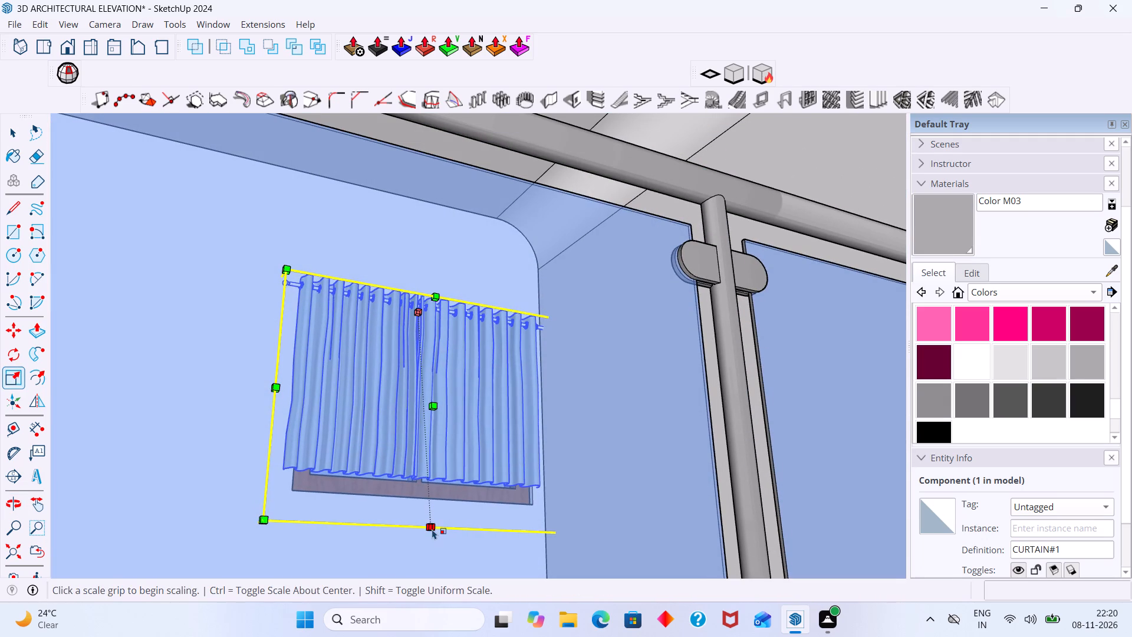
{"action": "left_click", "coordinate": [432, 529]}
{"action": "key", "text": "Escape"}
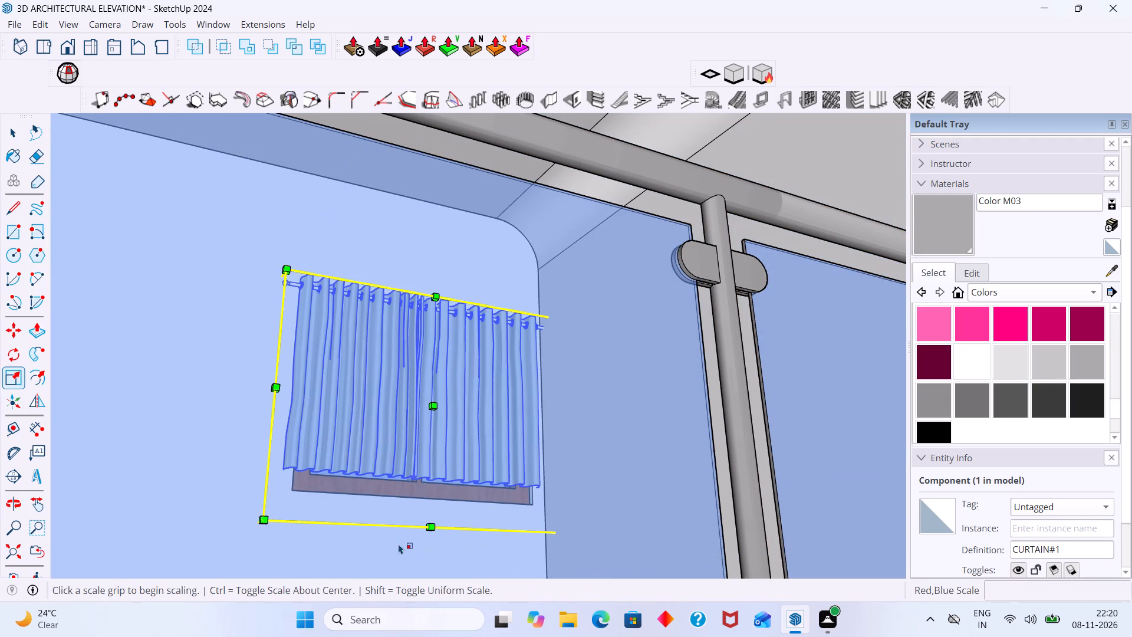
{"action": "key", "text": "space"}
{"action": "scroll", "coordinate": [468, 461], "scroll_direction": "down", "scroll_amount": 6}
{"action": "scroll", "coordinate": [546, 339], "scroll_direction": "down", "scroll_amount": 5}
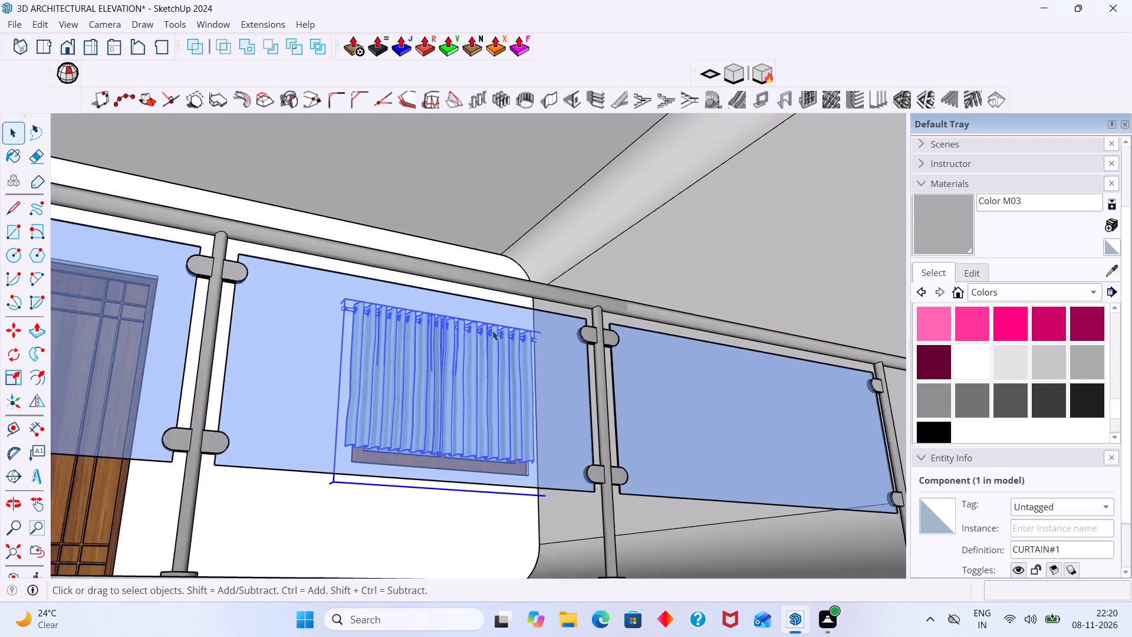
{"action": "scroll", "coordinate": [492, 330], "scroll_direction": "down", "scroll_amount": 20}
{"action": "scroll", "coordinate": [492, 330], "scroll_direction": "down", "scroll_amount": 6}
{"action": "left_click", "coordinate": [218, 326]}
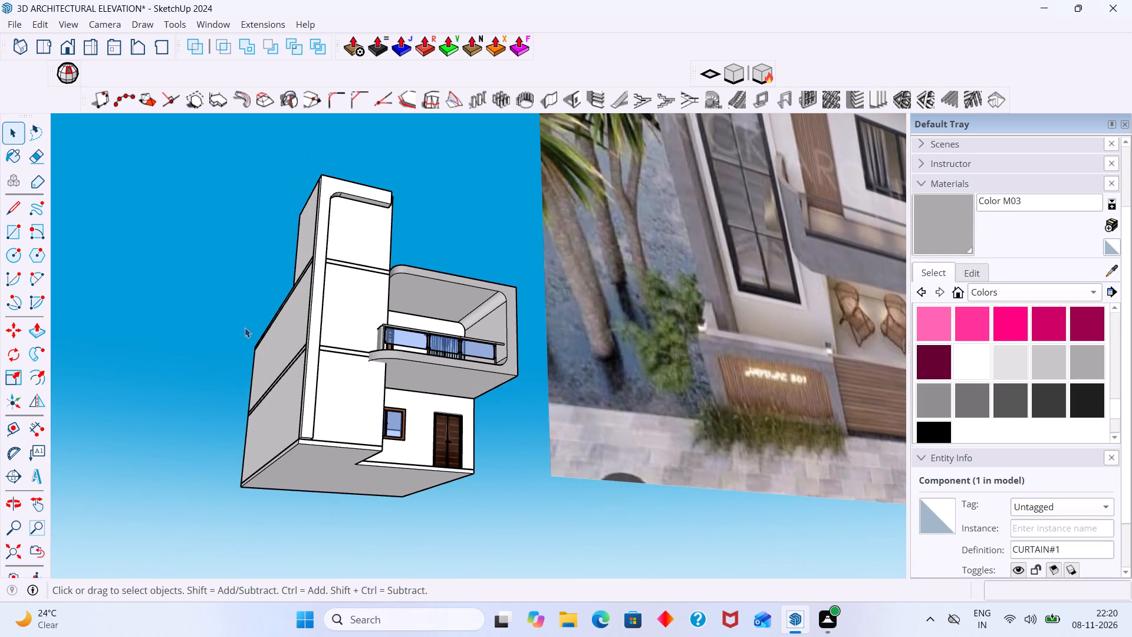
Inspect the curtain from several angles to check how far it covers the balcony window and its wooden frame.
{"action": "middle_click_drag", "start_coordinate": [409, 361], "coordinate": [357, 491]}
{"action": "scroll", "coordinate": [447, 358], "scroll_direction": "up", "scroll_amount": 19}
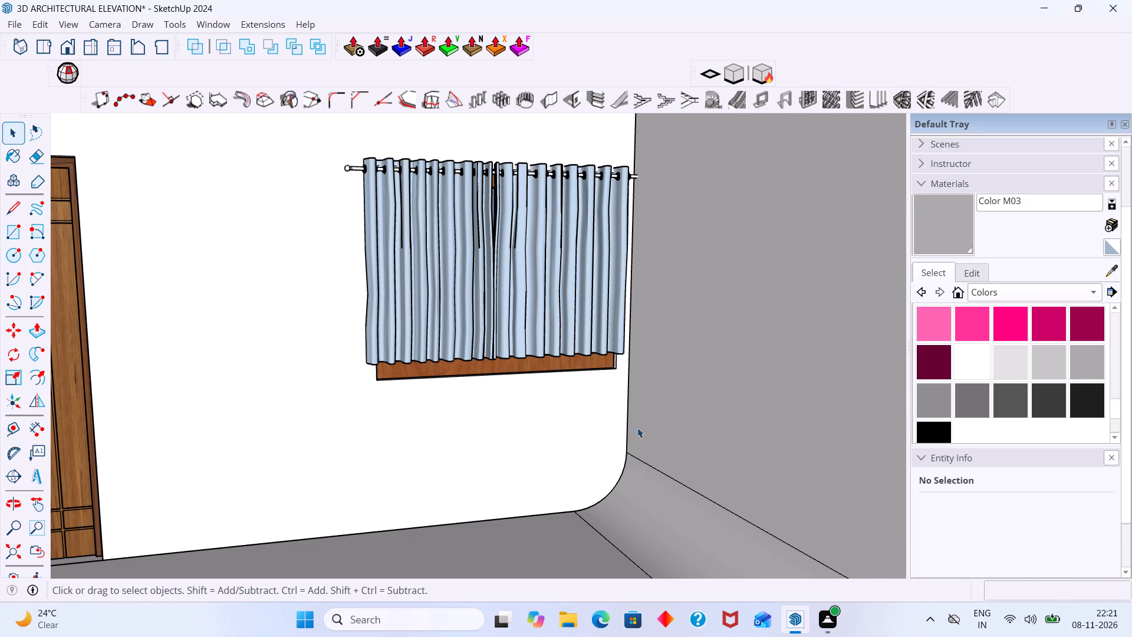
{"action": "scroll", "coordinate": [621, 317], "scroll_direction": "down", "scroll_amount": 5}
{"action": "middle_click_drag", "start_coordinate": [603, 227], "coordinate": [568, 348]}
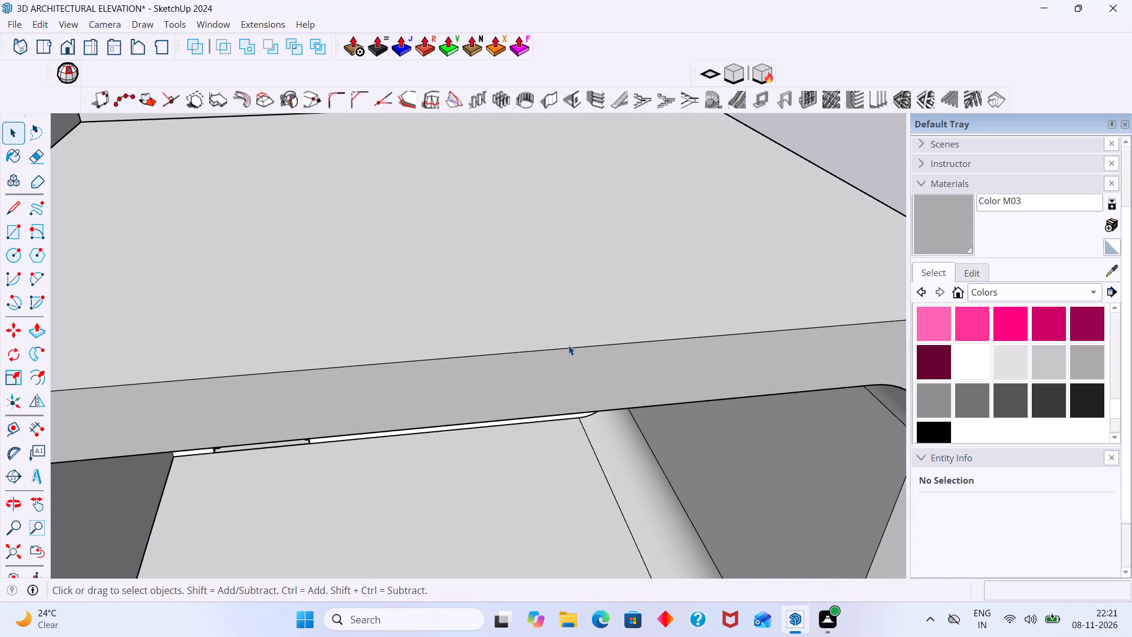
{"action": "middle_click_drag", "start_coordinate": [552, 365], "coordinate": [618, 239]}
{"action": "scroll", "coordinate": [529, 415], "scroll_direction": "up", "scroll_amount": 3}
{"action": "middle_click_drag", "start_coordinate": [523, 409], "coordinate": [554, 386]}
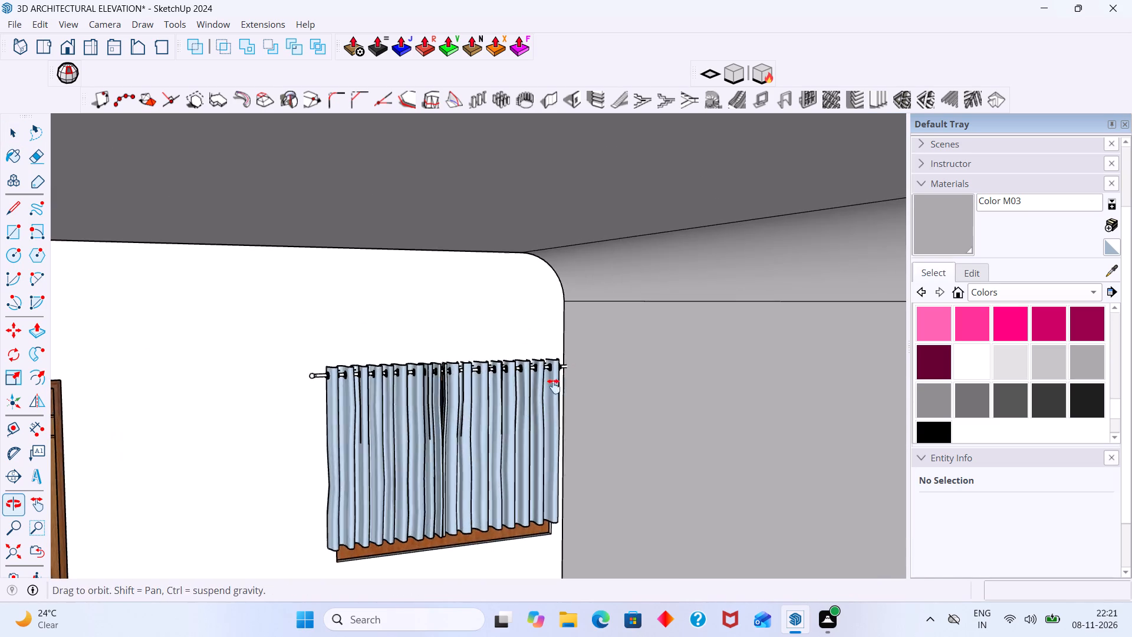
{"action": "middle_click_drag", "start_coordinate": [554, 386], "coordinate": [646, 350]}
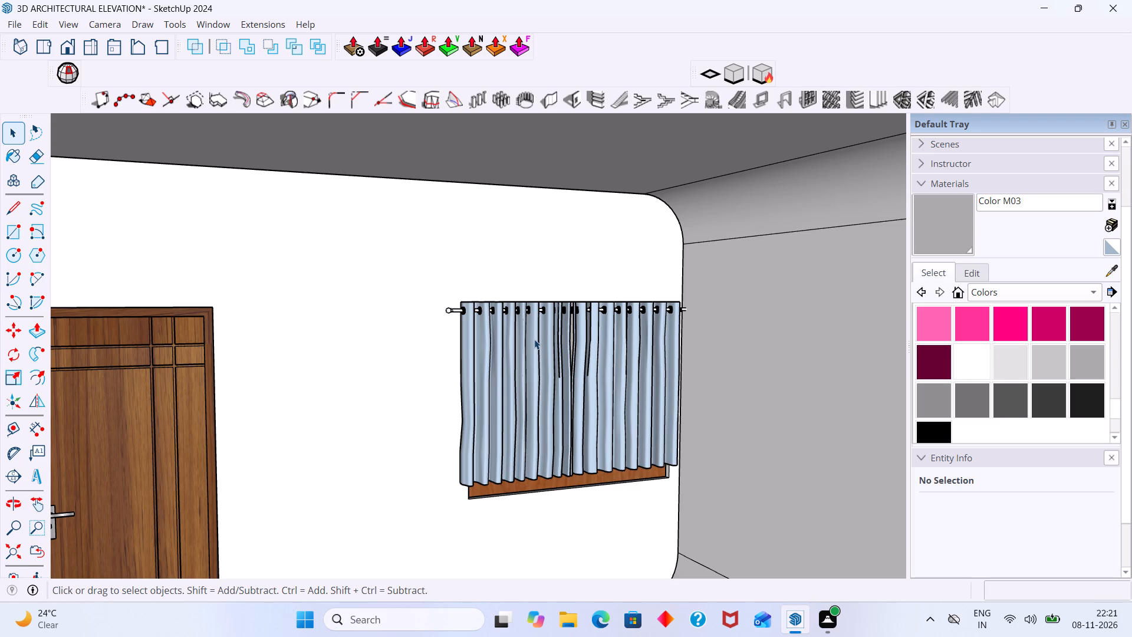
{"action": "scroll", "coordinate": [535, 338], "scroll_direction": "down", "scroll_amount": 3}
{"action": "scroll", "coordinate": [533, 378], "scroll_direction": "up", "scroll_amount": 3}
Scale the curtain from its bottom edge by about 0.63 along red and 1.14 along blue to lengthen it downward.
{"action": "left_click", "coordinate": [532, 380]}
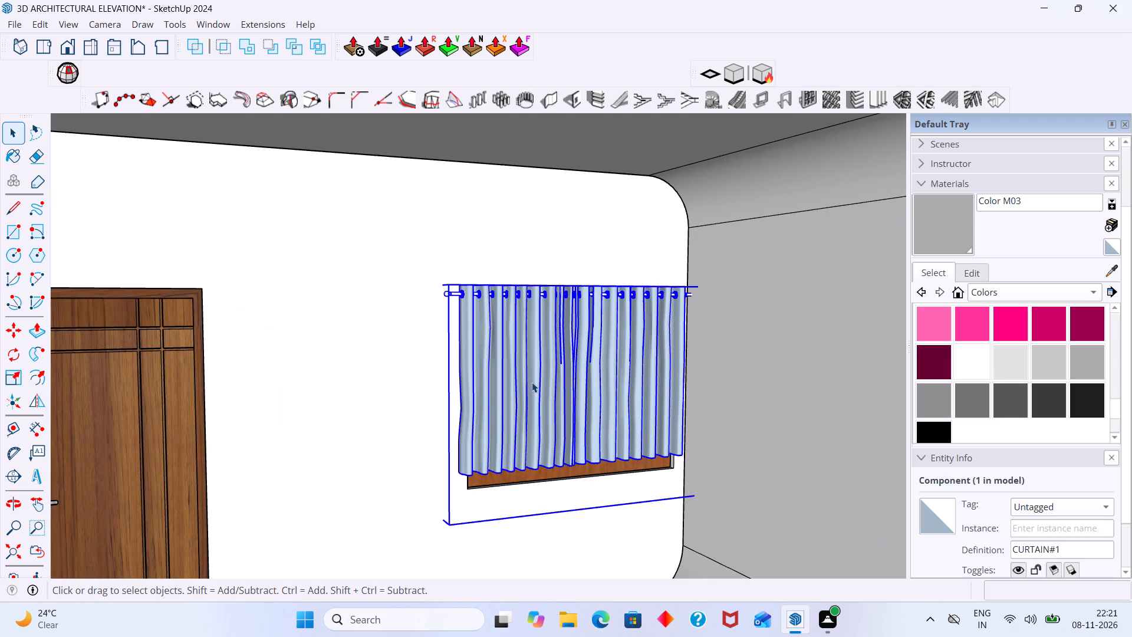
{"action": "key", "text": "s"}
{"action": "middle_click_drag", "start_coordinate": [555, 425], "coordinate": [555, 269]}
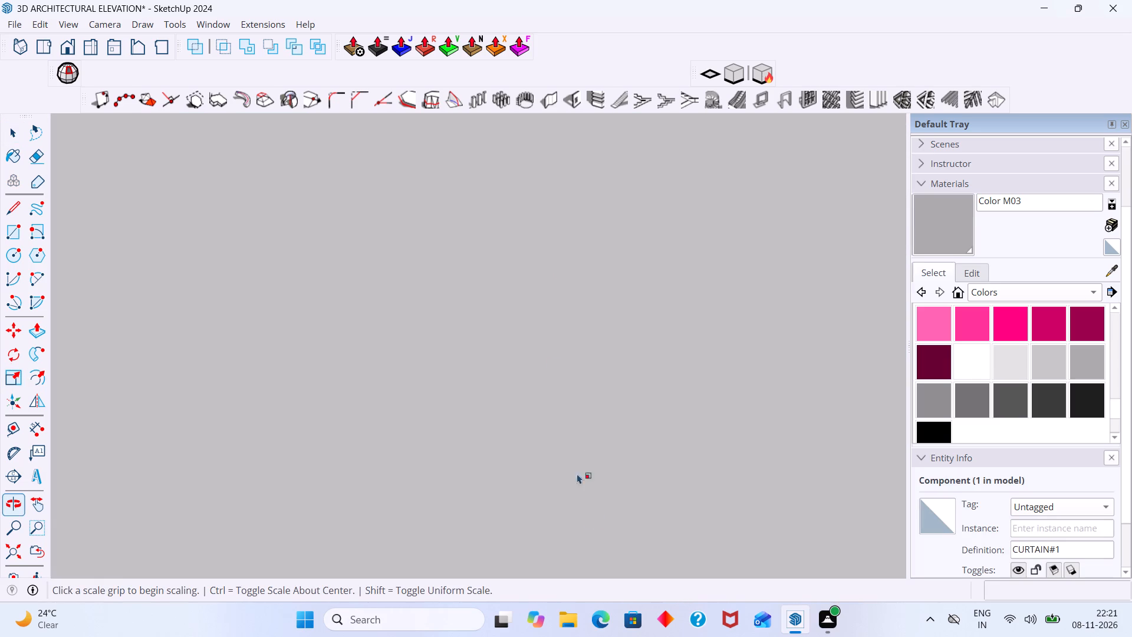
{"action": "scroll", "coordinate": [557, 455], "scroll_direction": "down", "scroll_amount": 6}
{"action": "left_click", "coordinate": [18, 552]}
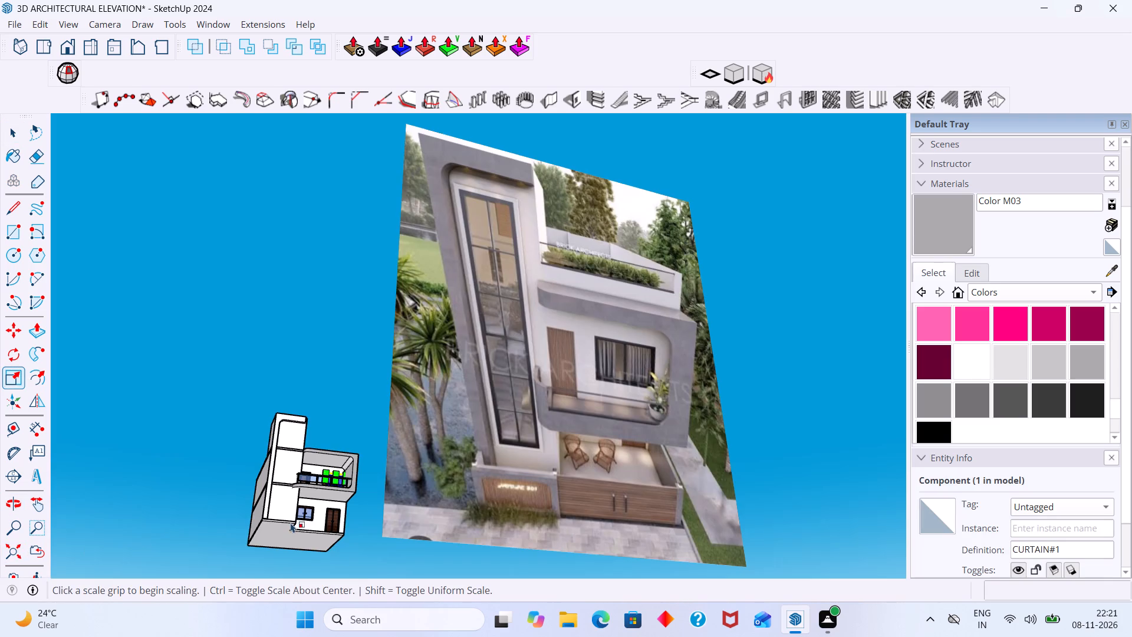
{"action": "scroll", "coordinate": [342, 498], "scroll_direction": "up", "scroll_amount": 6}
{"action": "middle_click_drag", "start_coordinate": [323, 466], "coordinate": [323, 540]}
{"action": "scroll", "coordinate": [333, 472], "scroll_direction": "up", "scroll_amount": 1}
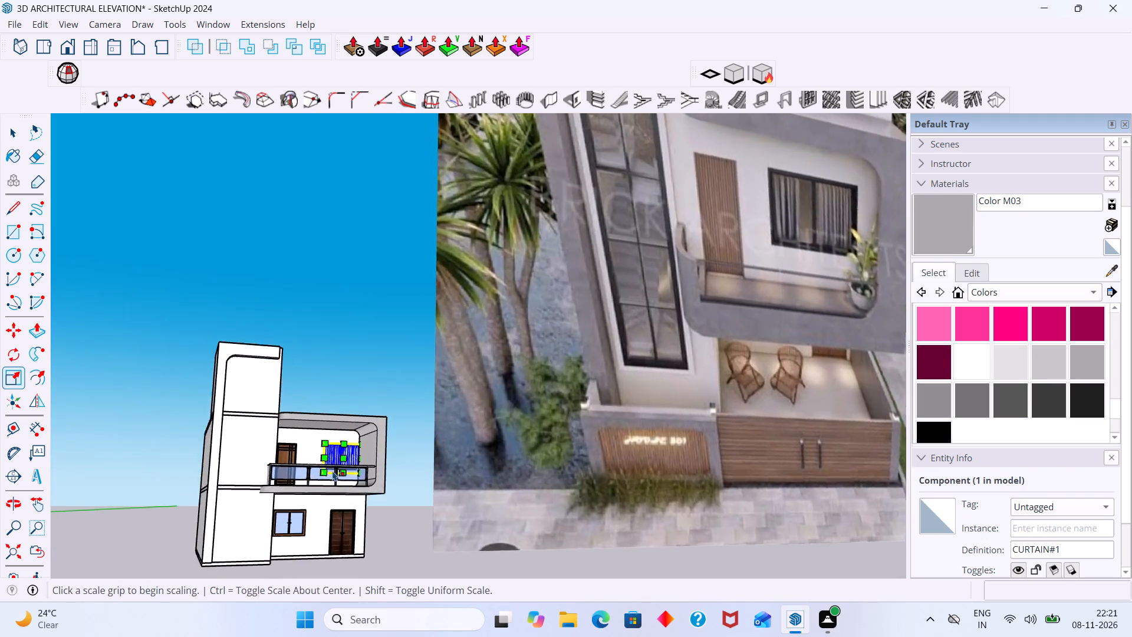
{"action": "scroll", "coordinate": [333, 471], "scroll_direction": "up", "scroll_amount": 6}
{"action": "middle_click_drag", "start_coordinate": [342, 447], "coordinate": [340, 530]}
{"action": "scroll", "coordinate": [338, 495], "scroll_direction": "up", "scroll_amount": 14}
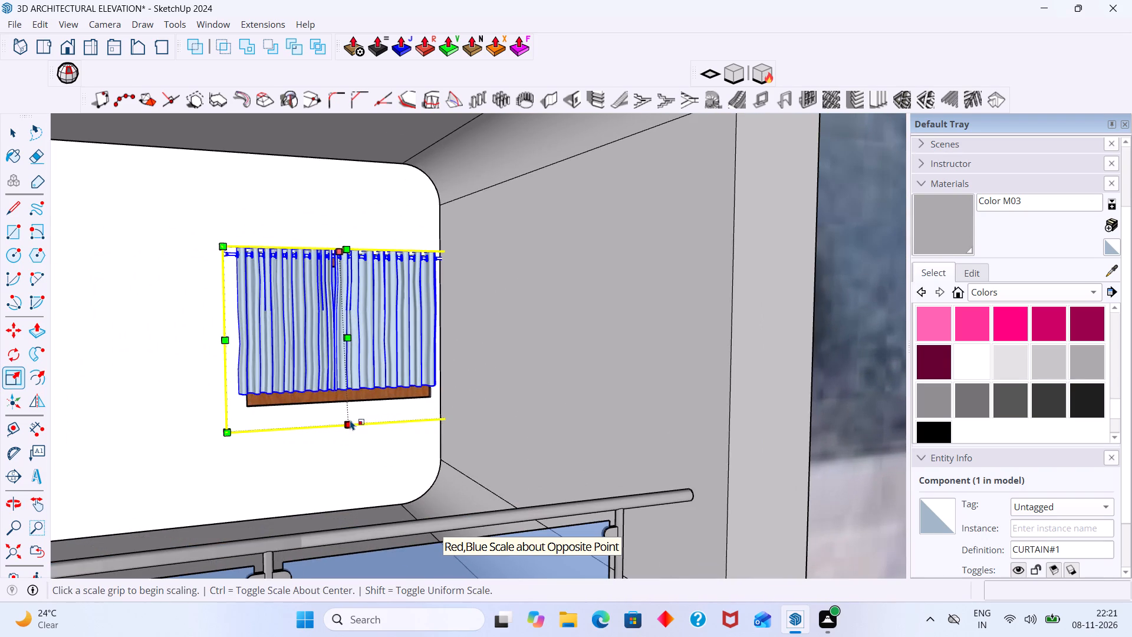
{"action": "left_click", "coordinate": [344, 422]}
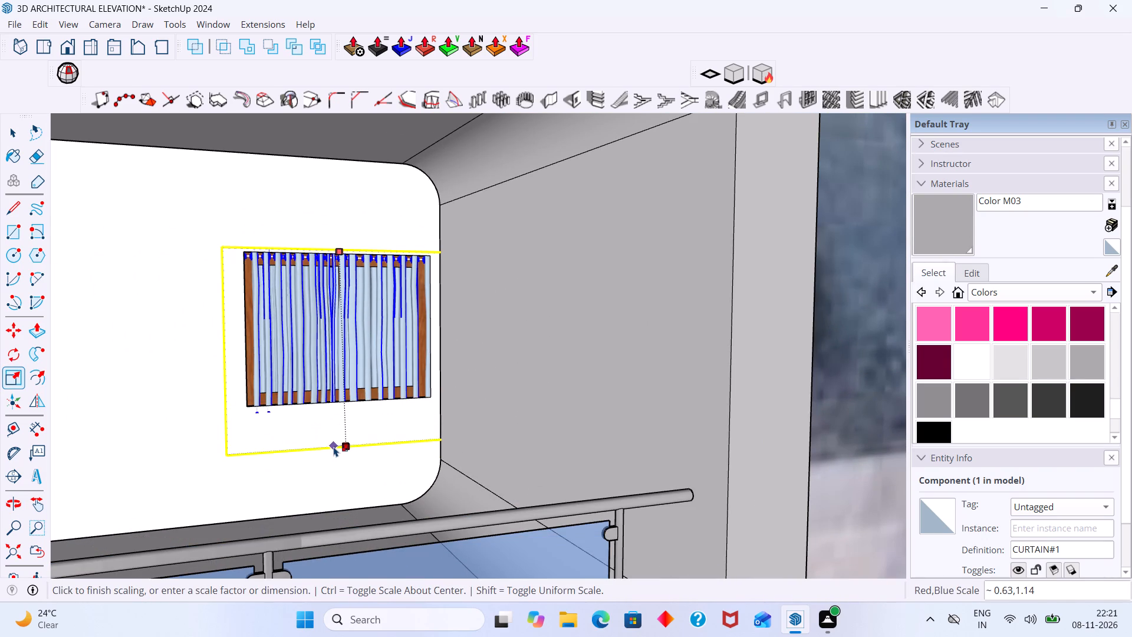
{"action": "left_click", "coordinate": [334, 454]}
Scale the curtain by about 1.68 along the red axis so that it stands in front of the window frame.
{"action": "middle_click_drag", "start_coordinate": [351, 430], "coordinate": [465, 432]}
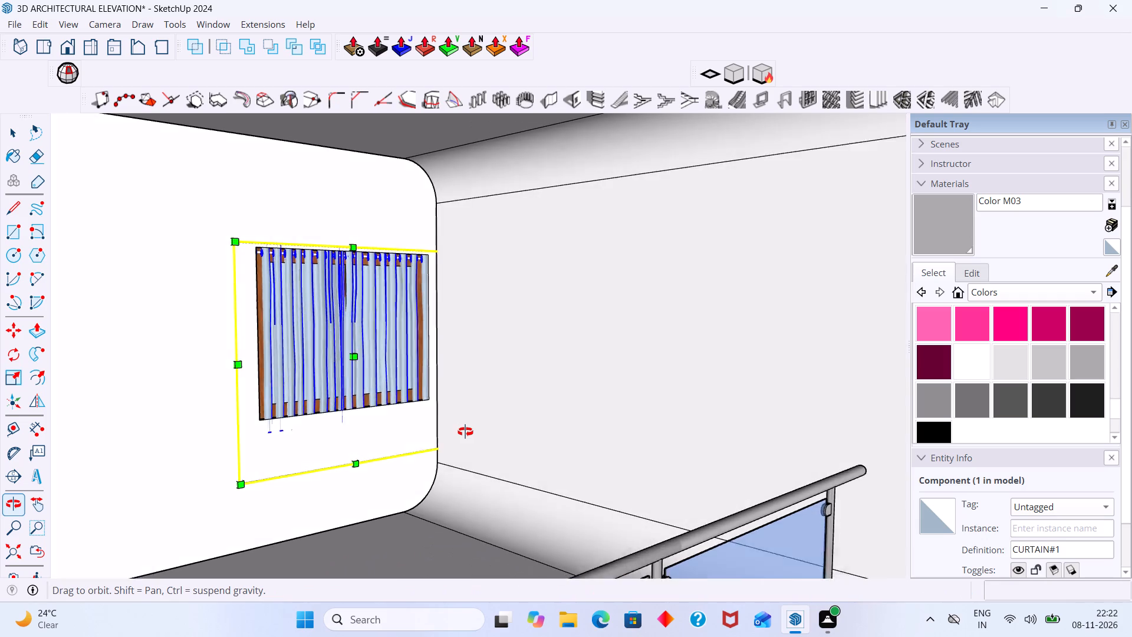
{"action": "middle_click_drag", "start_coordinate": [465, 432], "coordinate": [399, 456]}
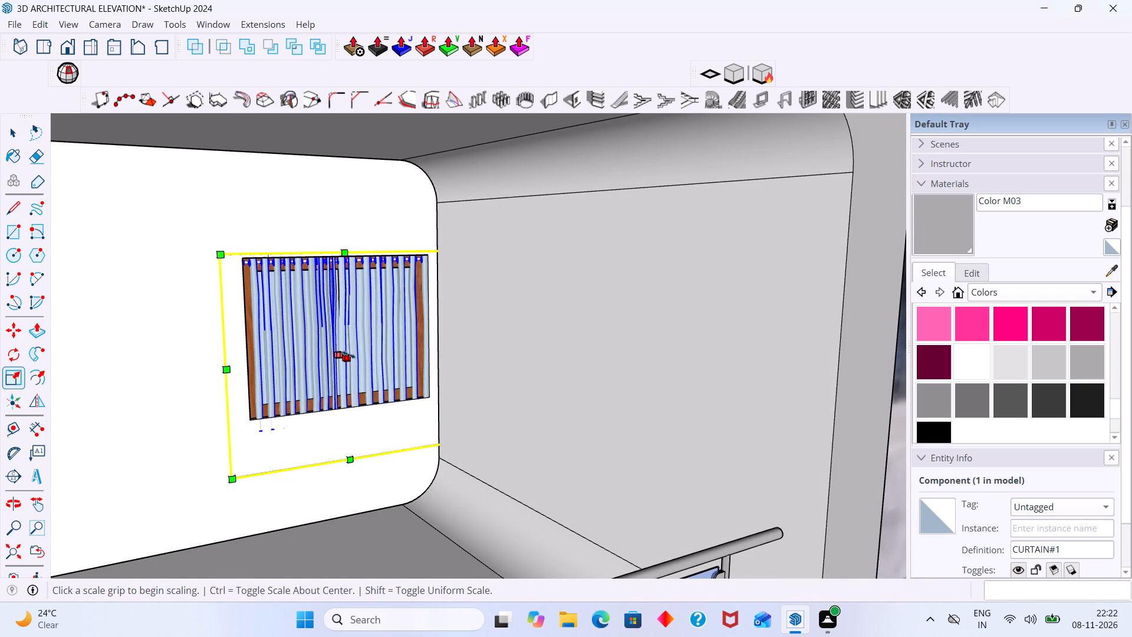
{"action": "left_click", "coordinate": [348, 354]}
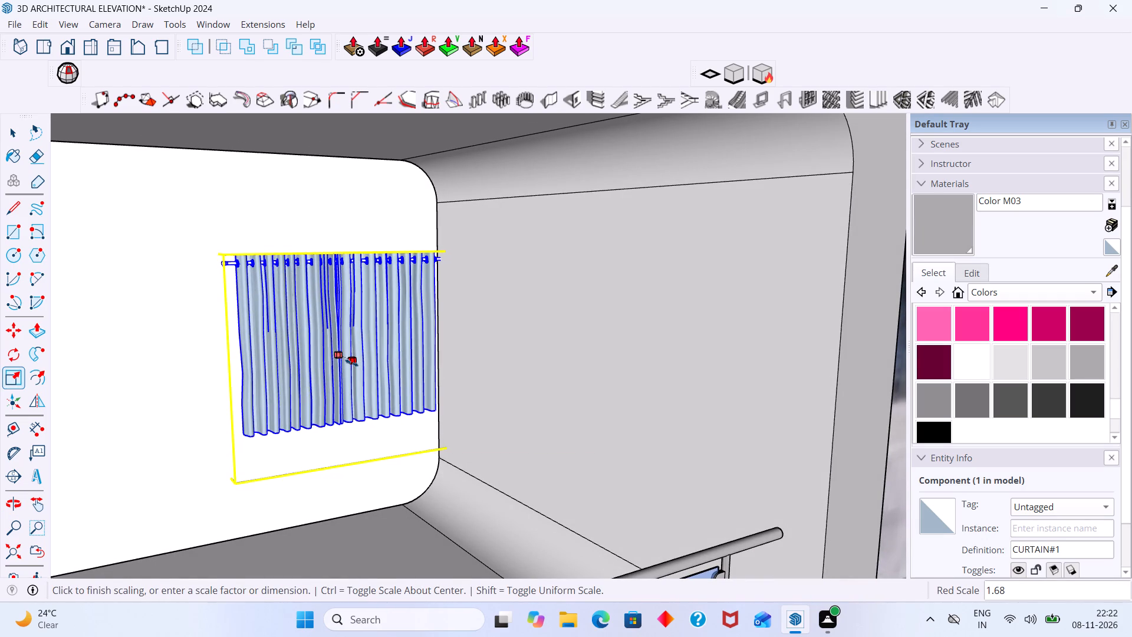
{"action": "left_click", "coordinate": [351, 362]}
Inspect the rescaled curtain from the side and front, checking its depth and the rod end near the side wall.
{"action": "scroll", "coordinate": [209, 259], "scroll_direction": "up", "scroll_amount": 3}
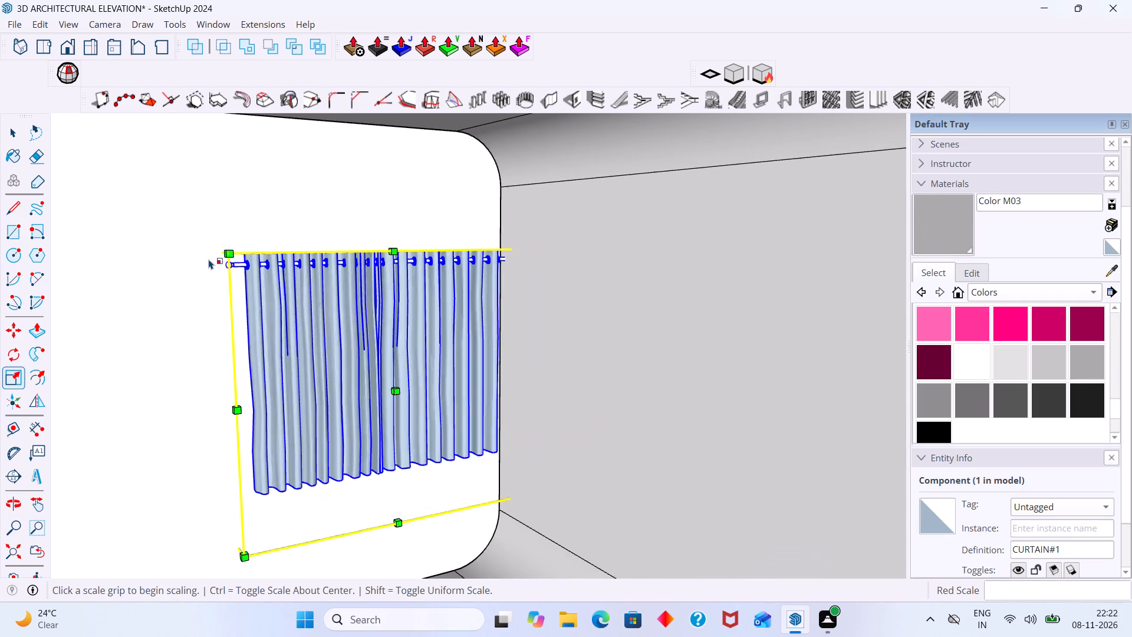
{"action": "scroll", "coordinate": [209, 259], "scroll_direction": "up", "scroll_amount": 3}
{"action": "middle_click_drag", "start_coordinate": [214, 262], "coordinate": [491, 244]}
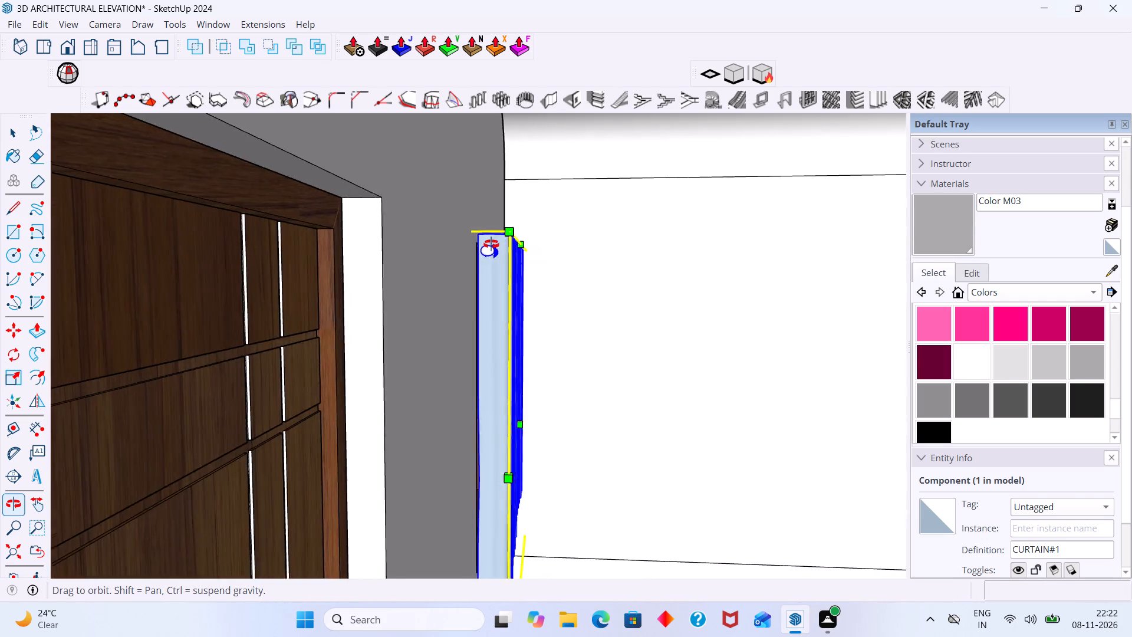
{"action": "middle_click_drag", "start_coordinate": [491, 244], "coordinate": [292, 260]}
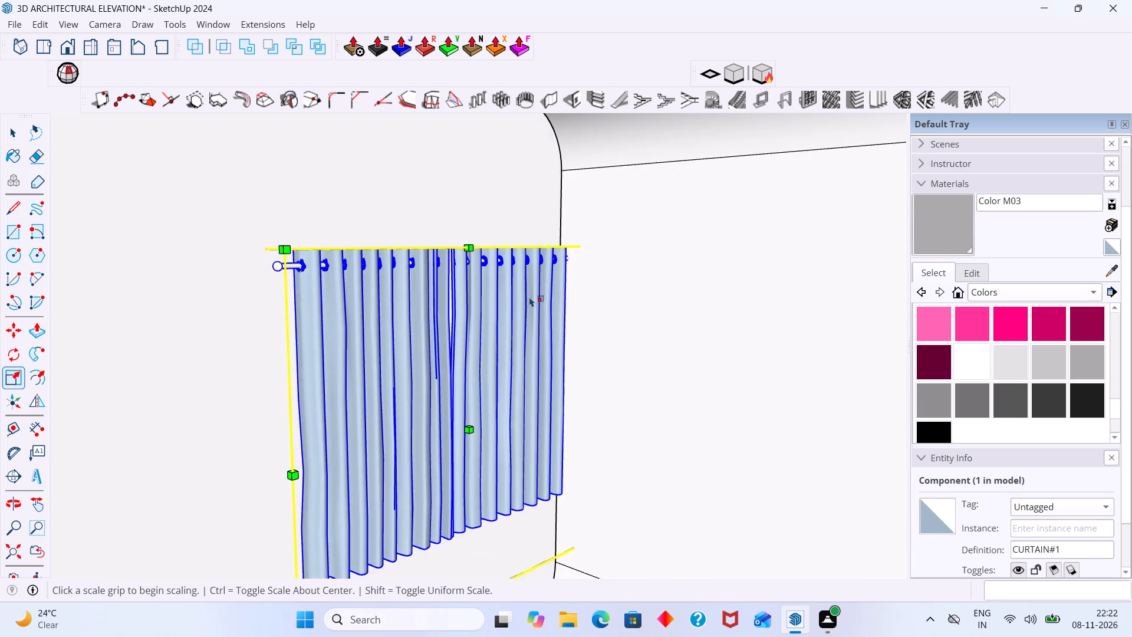
{"action": "scroll", "coordinate": [529, 297], "scroll_direction": "down", "scroll_amount": 7}
{"action": "key", "text": "space"}
{"action": "scroll", "coordinate": [518, 346], "scroll_direction": "down", "scroll_amount": 7}
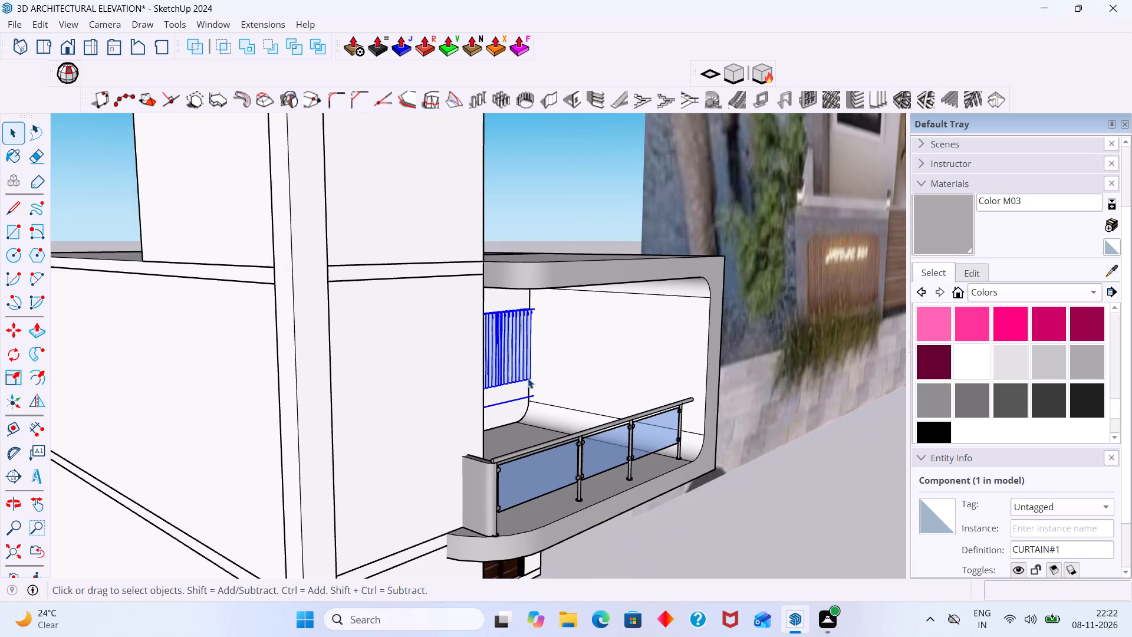
{"action": "scroll", "coordinate": [522, 367], "scroll_direction": "up", "scroll_amount": 2}
{"action": "middle_click_drag", "start_coordinate": [537, 365], "coordinate": [433, 386]}
{"action": "scroll", "coordinate": [591, 335], "scroll_direction": "up", "scroll_amount": 10}
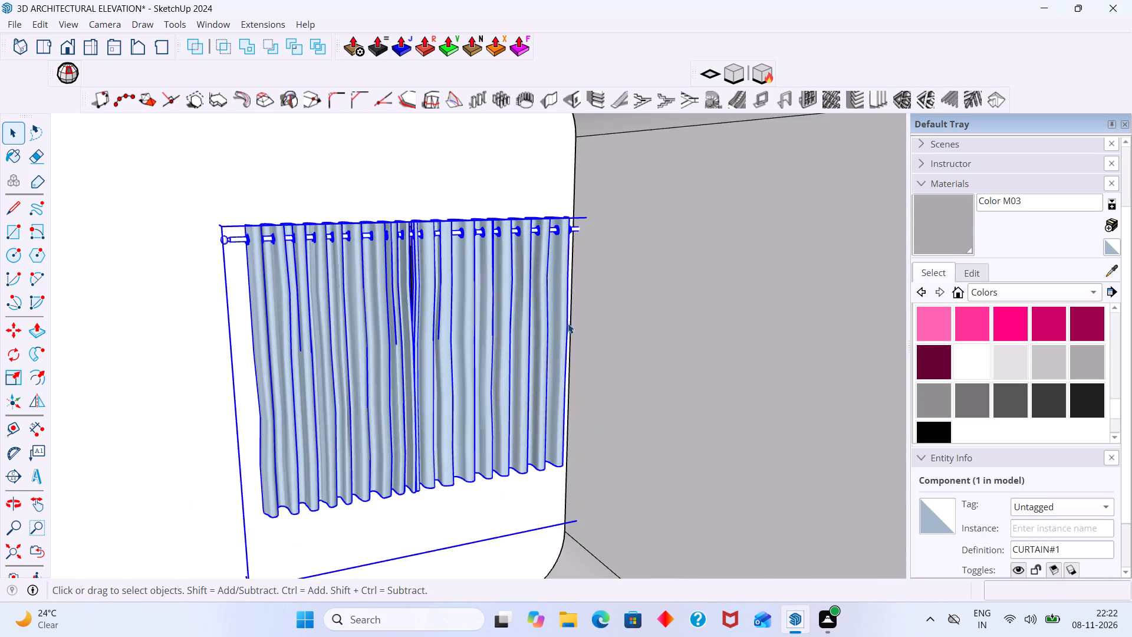
{"action": "scroll", "coordinate": [568, 323], "scroll_direction": "up", "scroll_amount": 2}
Scale the curtain by about 0.94 along green and 1.00 along blue to draw its rod end clear of the side wall.
{"action": "key", "text": "s"}
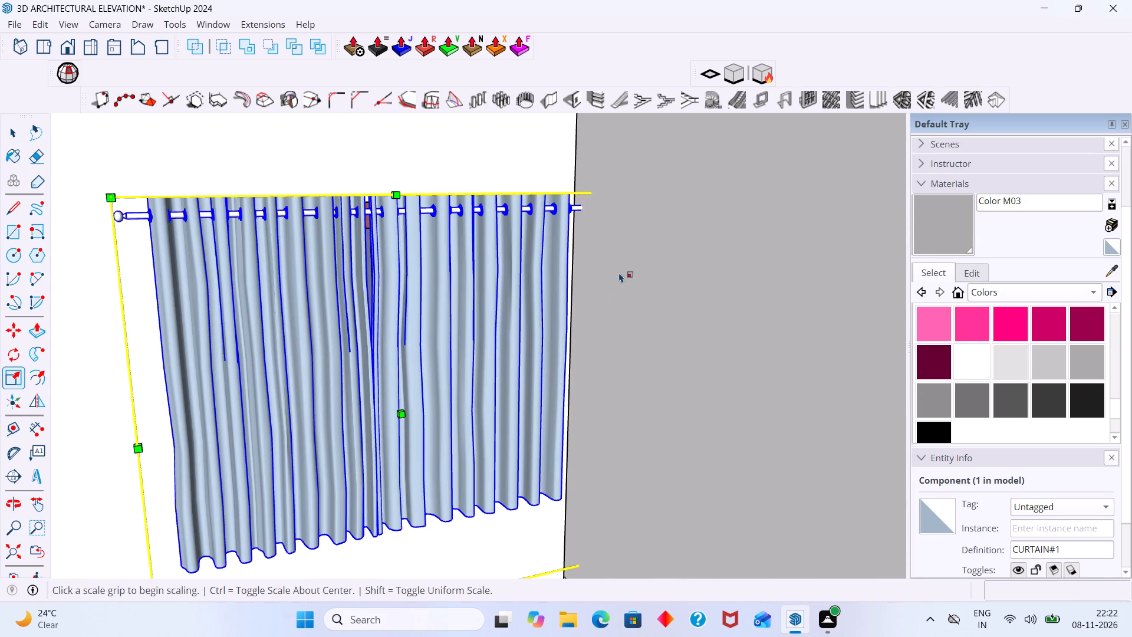
{"action": "left_click", "coordinate": [595, 188]}
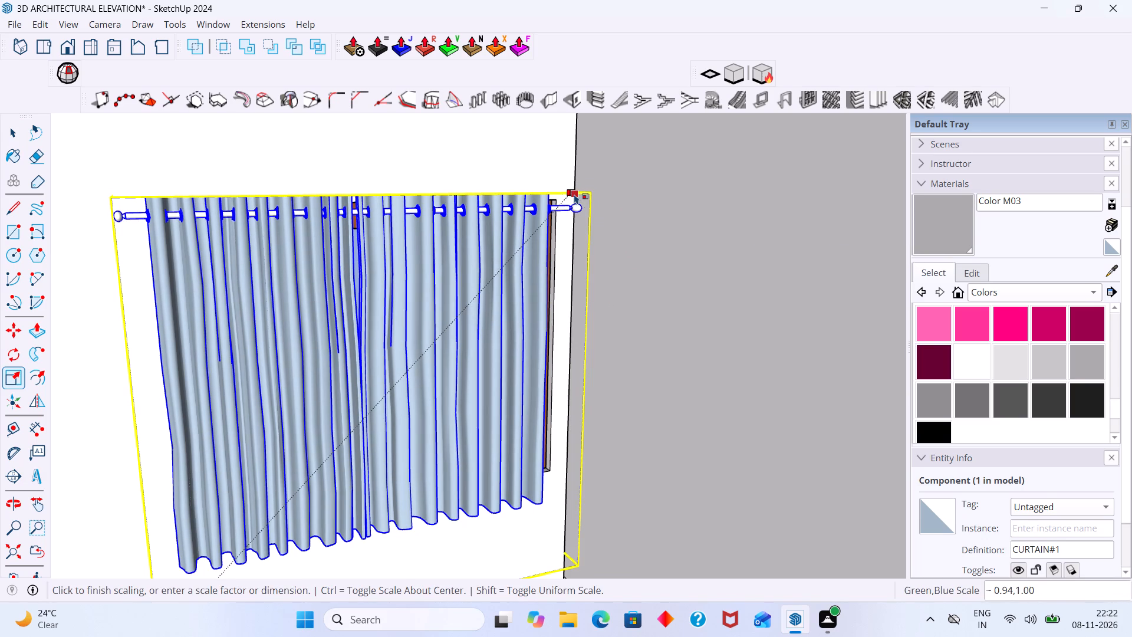
{"action": "left_click", "coordinate": [578, 194]}
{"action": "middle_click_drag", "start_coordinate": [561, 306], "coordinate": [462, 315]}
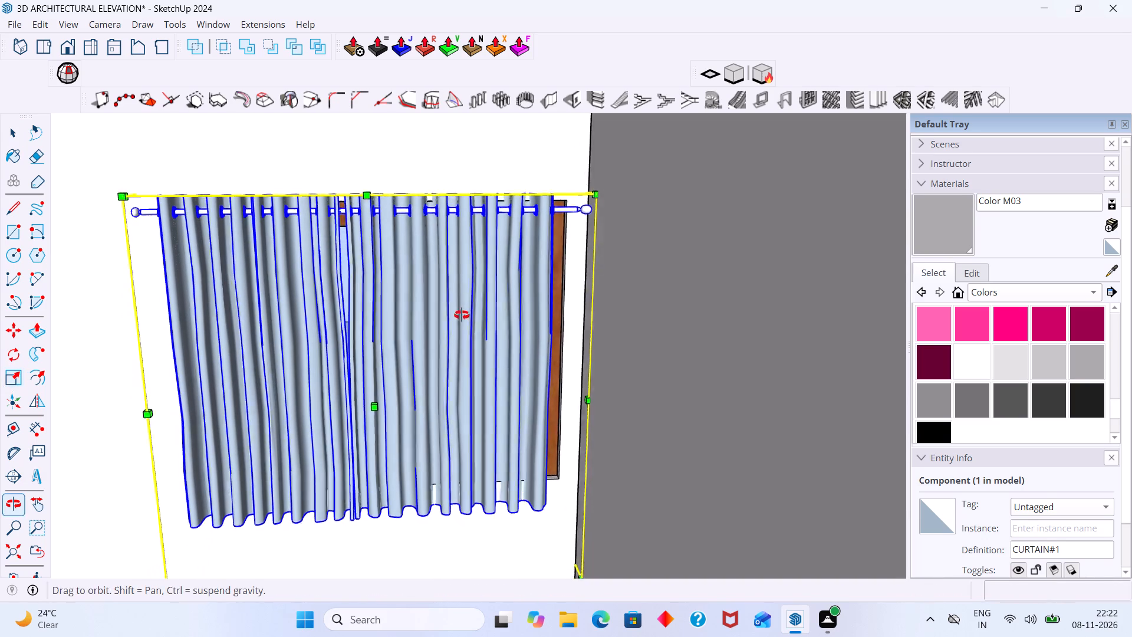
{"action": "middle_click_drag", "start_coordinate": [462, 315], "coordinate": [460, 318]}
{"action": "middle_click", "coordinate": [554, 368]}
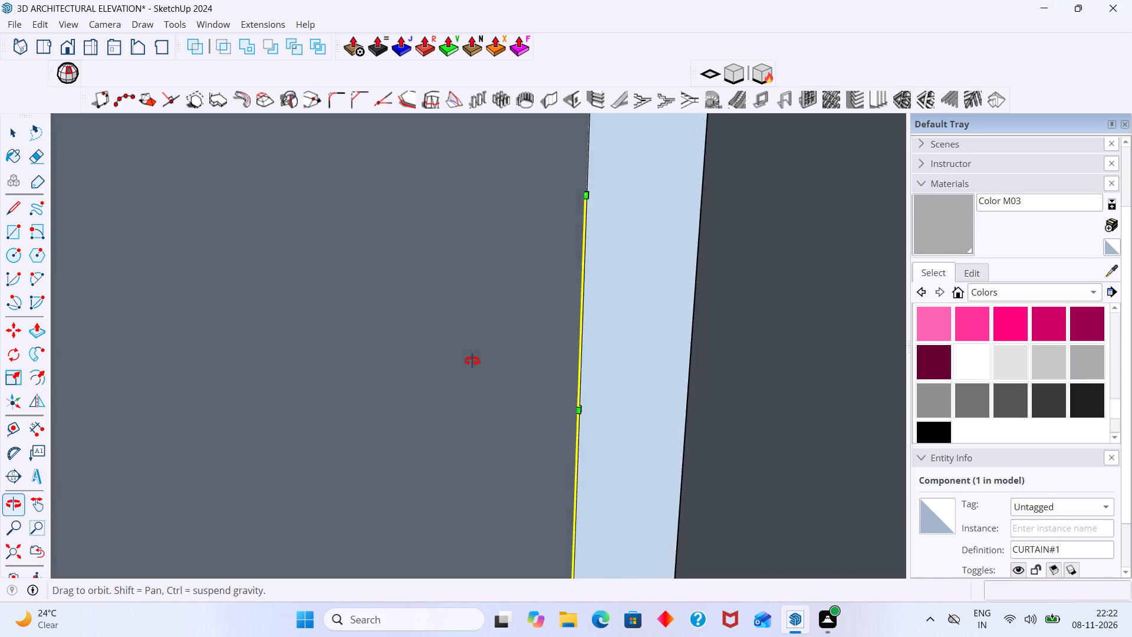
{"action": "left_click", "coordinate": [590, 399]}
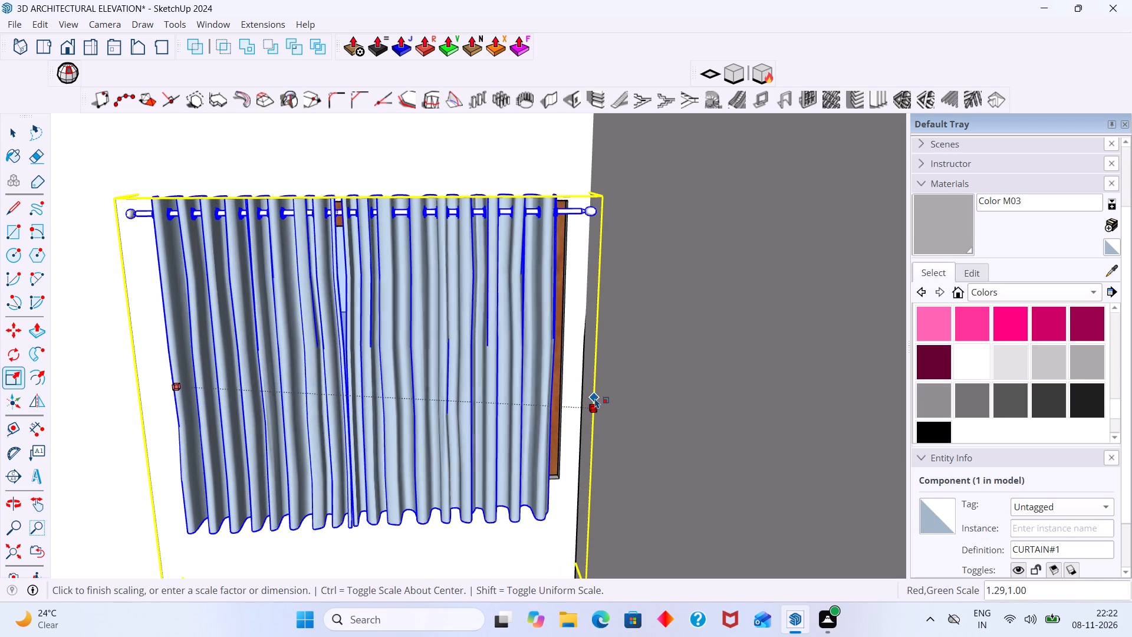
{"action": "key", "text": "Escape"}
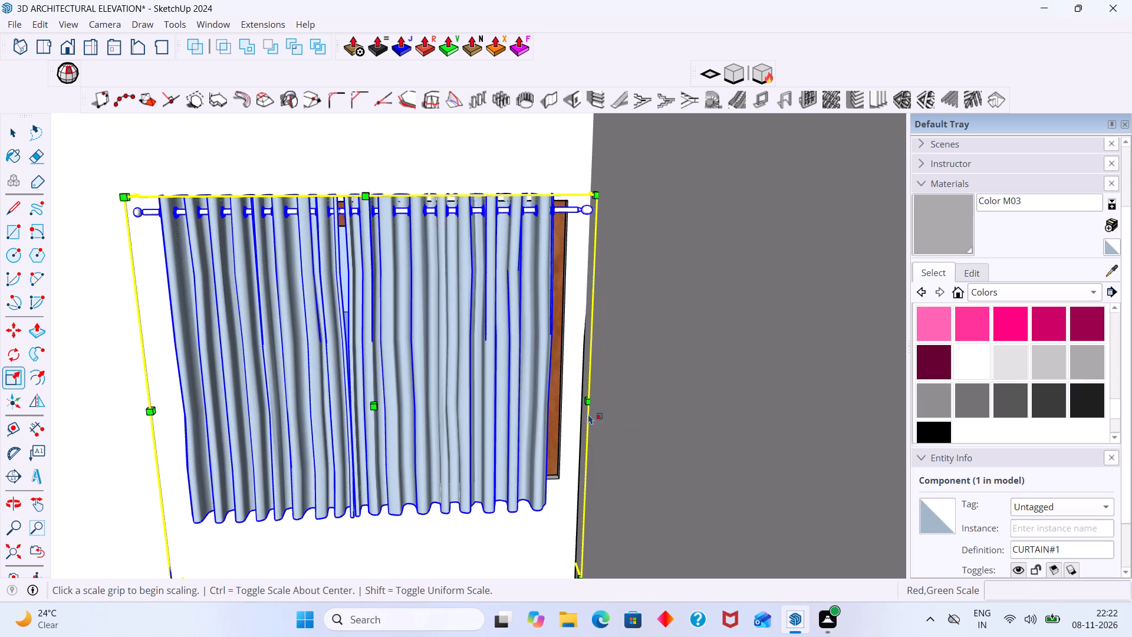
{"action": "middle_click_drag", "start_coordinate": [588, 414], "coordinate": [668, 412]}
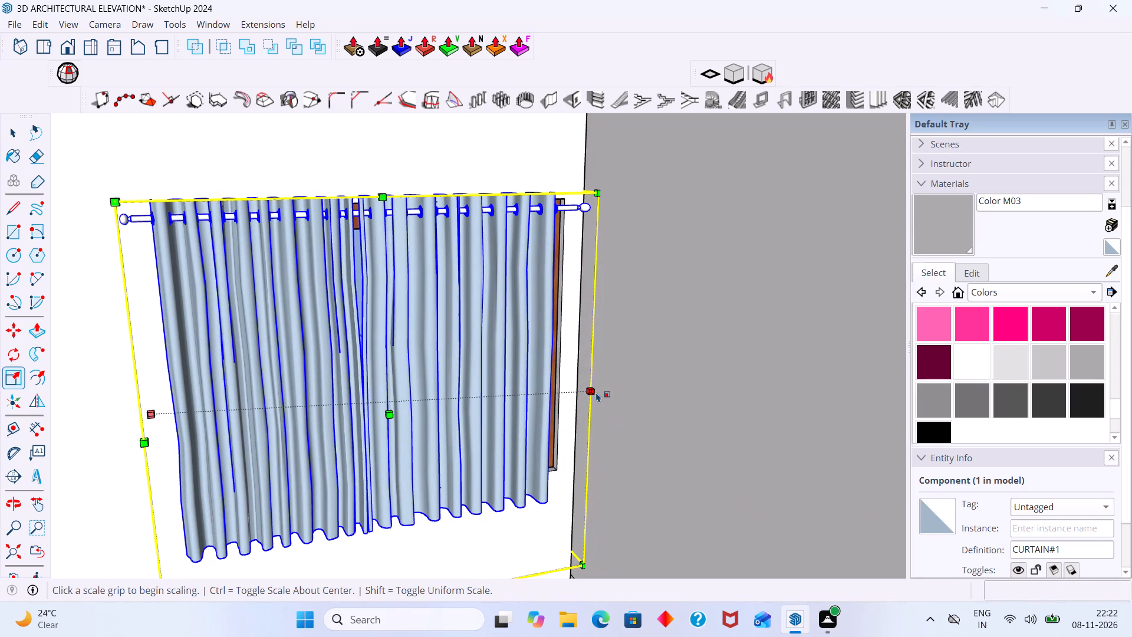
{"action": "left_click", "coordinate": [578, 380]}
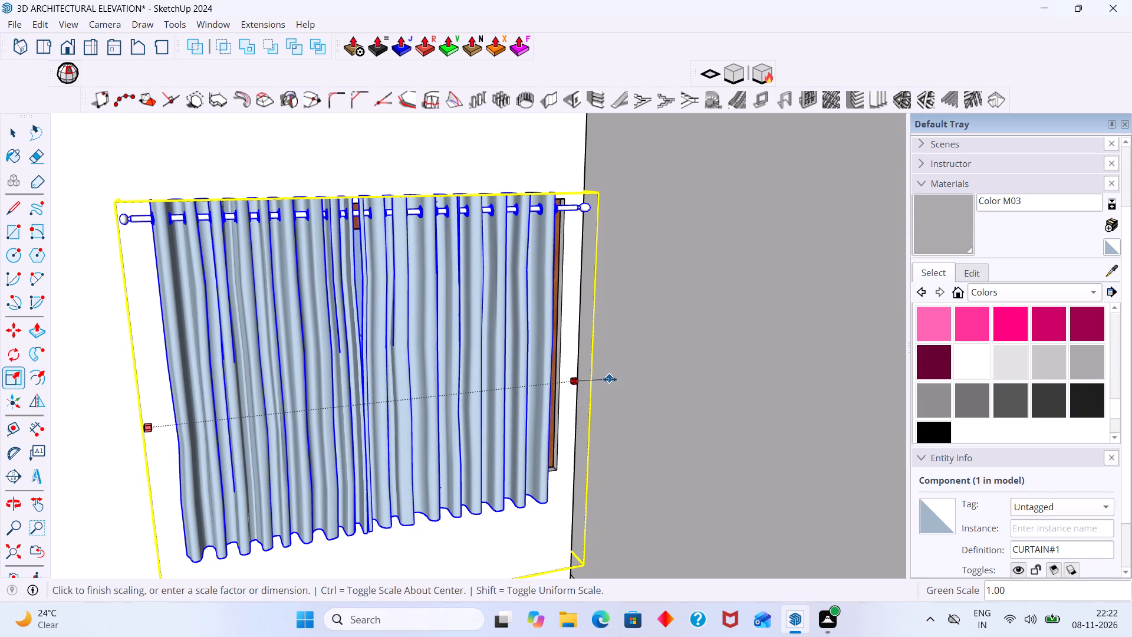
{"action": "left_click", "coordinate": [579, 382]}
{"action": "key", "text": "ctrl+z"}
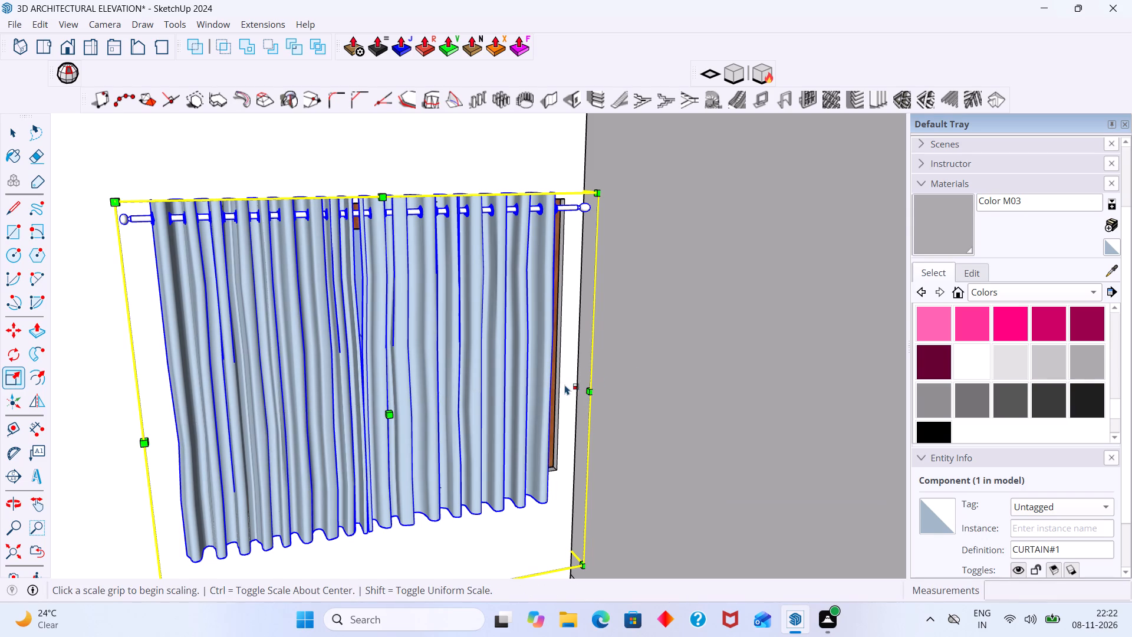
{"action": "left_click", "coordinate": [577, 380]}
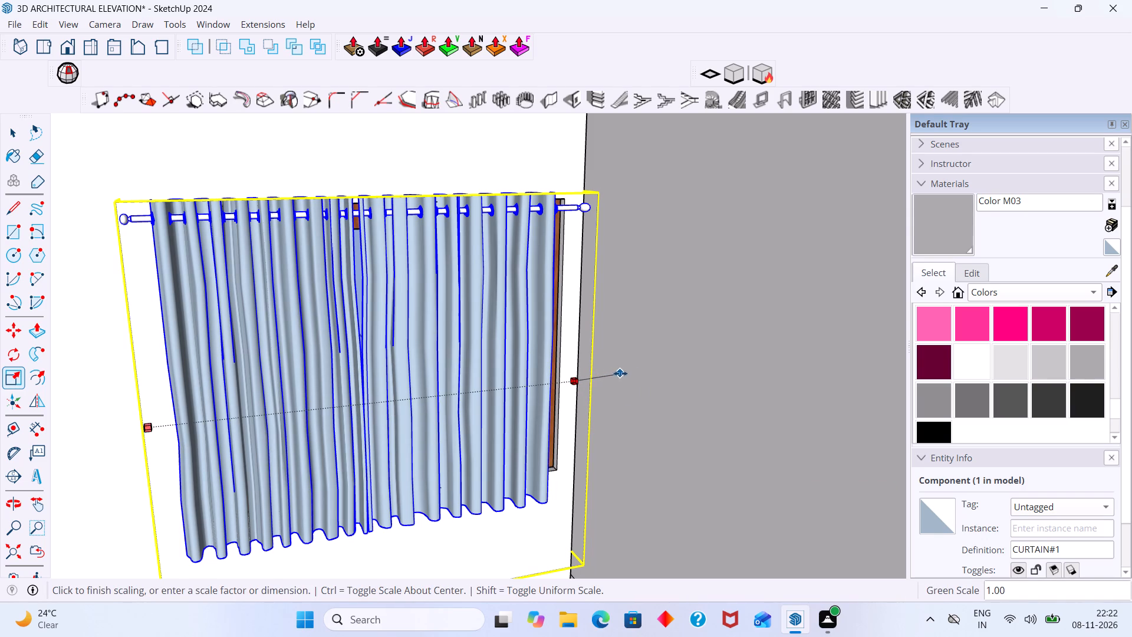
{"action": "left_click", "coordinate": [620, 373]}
Scale the curtain from its side edge by about 0.60 along red and 1.00 along green to reduce its depth.
{"action": "middle_click_drag", "start_coordinate": [560, 393], "coordinate": [465, 390]}
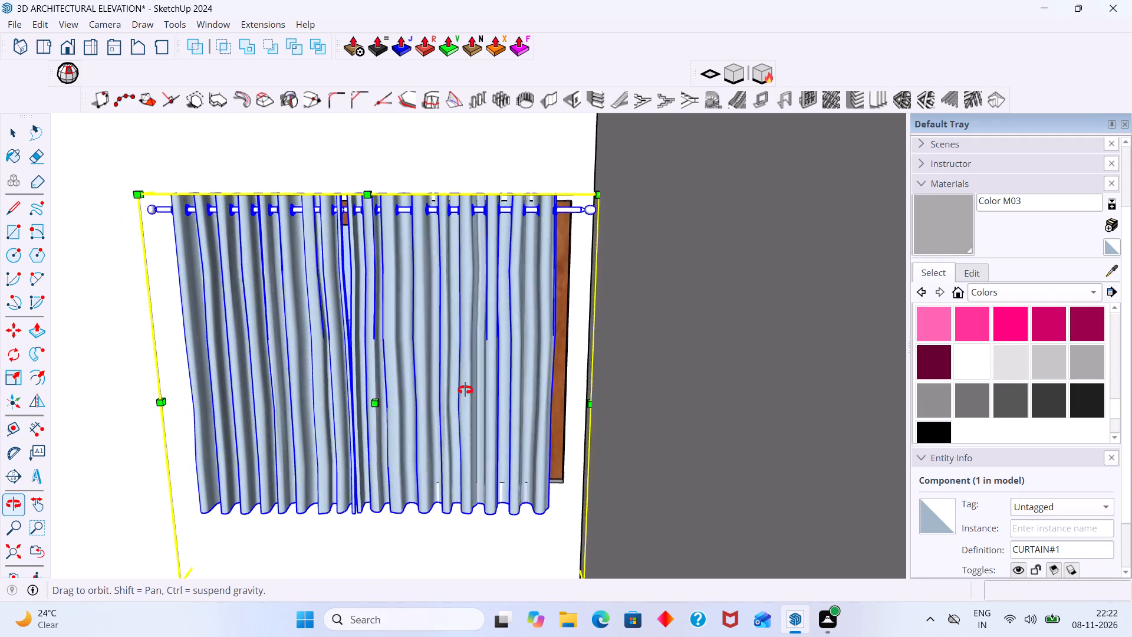
{"action": "middle_click_drag", "start_coordinate": [465, 390], "coordinate": [413, 393]}
{"action": "scroll", "coordinate": [413, 393], "scroll_direction": "up", "scroll_amount": 1}
{"action": "scroll", "coordinate": [511, 398], "scroll_direction": "down", "scroll_amount": 7}
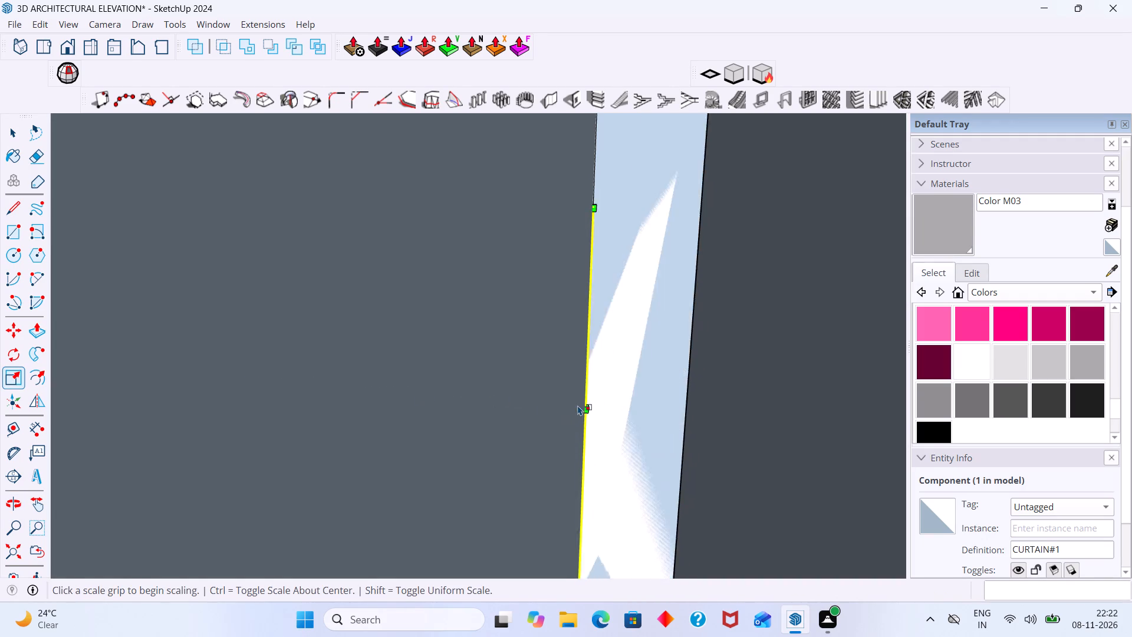
{"action": "left_click", "coordinate": [584, 409]}
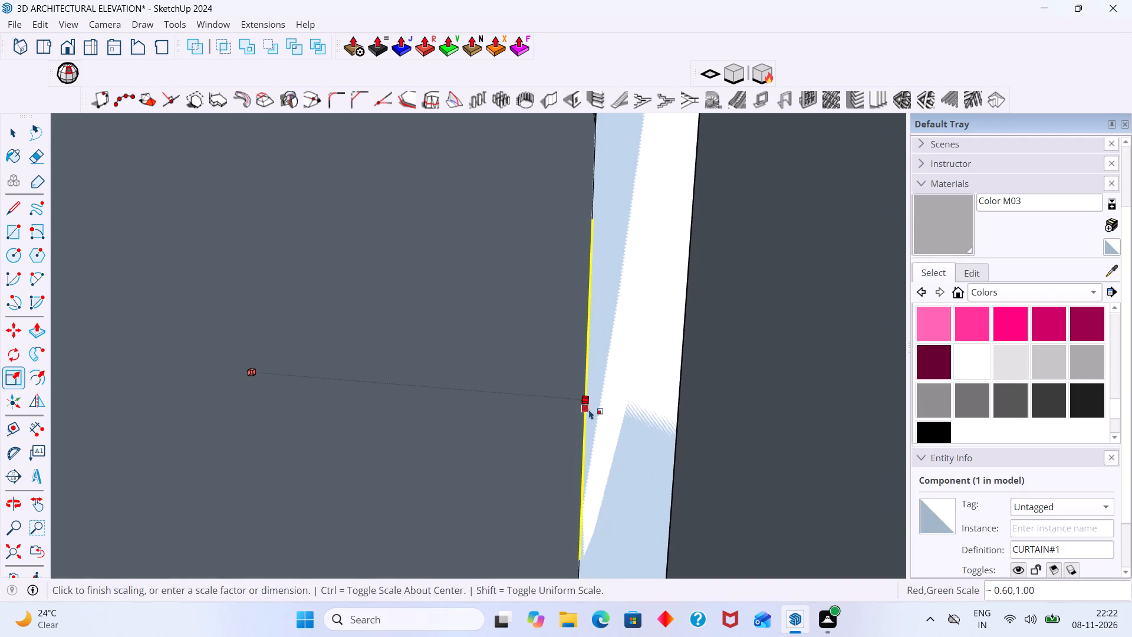
{"action": "left_click", "coordinate": [588, 404]}
{"action": "left_click", "coordinate": [631, 404]}
{"action": "scroll", "coordinate": [614, 402], "scroll_direction": "down", "scroll_amount": 5}
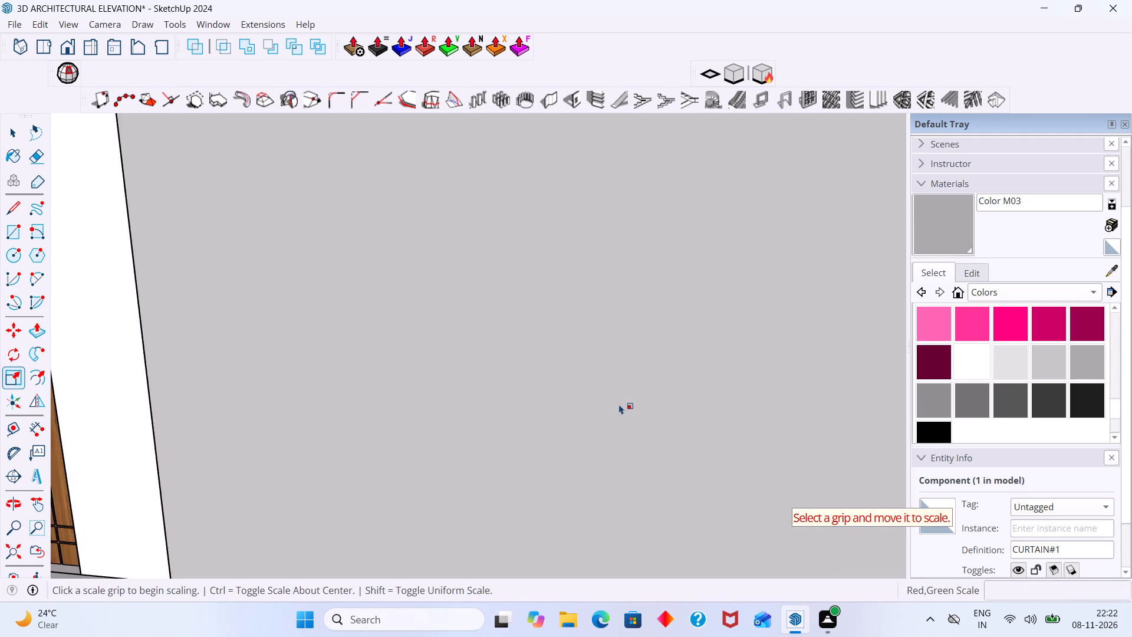
{"action": "scroll", "coordinate": [619, 404], "scroll_direction": "down", "scroll_amount": 20}
{"action": "middle_click_drag", "start_coordinate": [532, 409], "coordinate": [726, 429]}
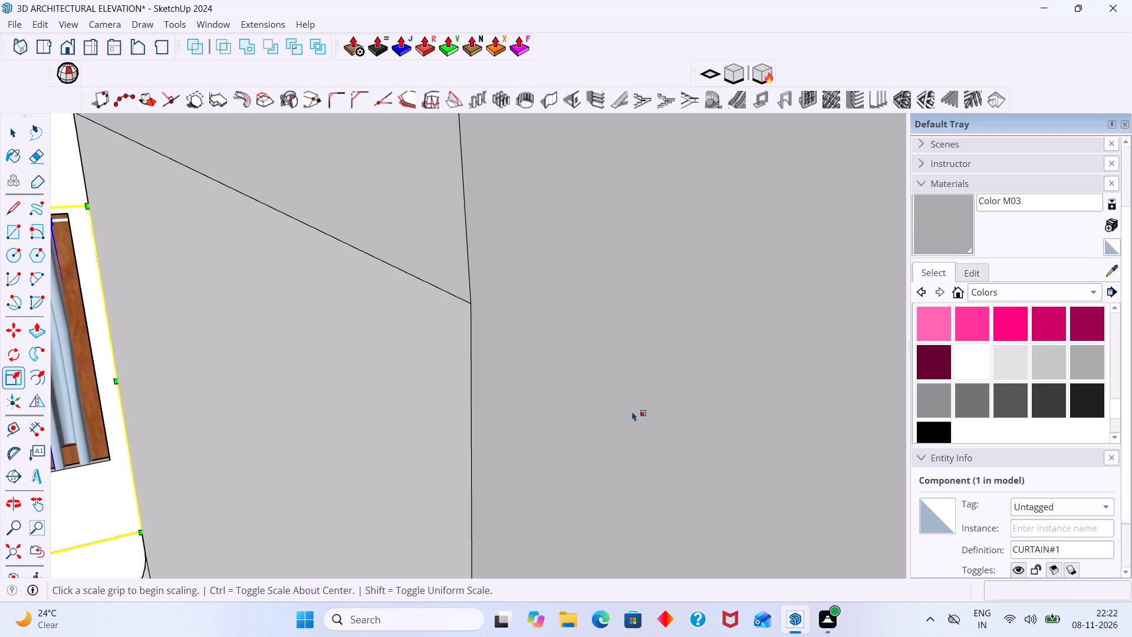
{"action": "key", "text": "space"}
{"action": "scroll", "coordinate": [535, 406], "scroll_direction": "down", "scroll_amount": 13}
{"action": "scroll", "coordinate": [249, 441], "scroll_direction": "down", "scroll_amount": 7}
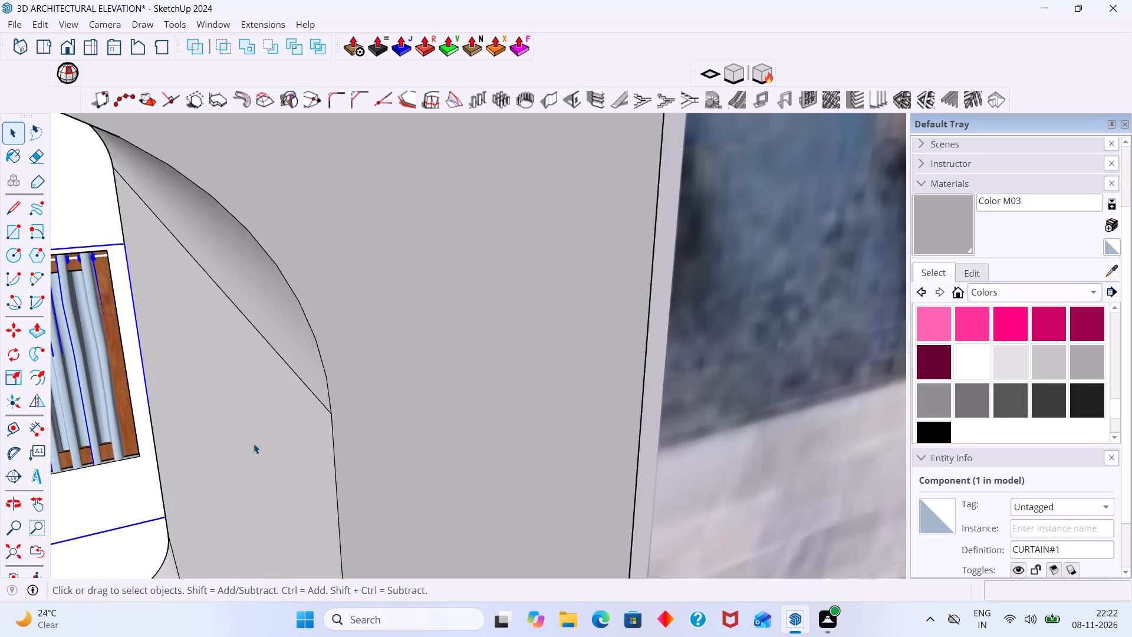
Inspect the rescaled curtain from the front, the side and further back, checking how it sits against the window frame.
{"action": "scroll", "coordinate": [254, 444], "scroll_direction": "down", "scroll_amount": 6}
{"action": "middle_click_drag", "start_coordinate": [226, 435], "coordinate": [512, 394]}
{"action": "middle_click_drag", "start_coordinate": [410, 372], "coordinate": [381, 268]}
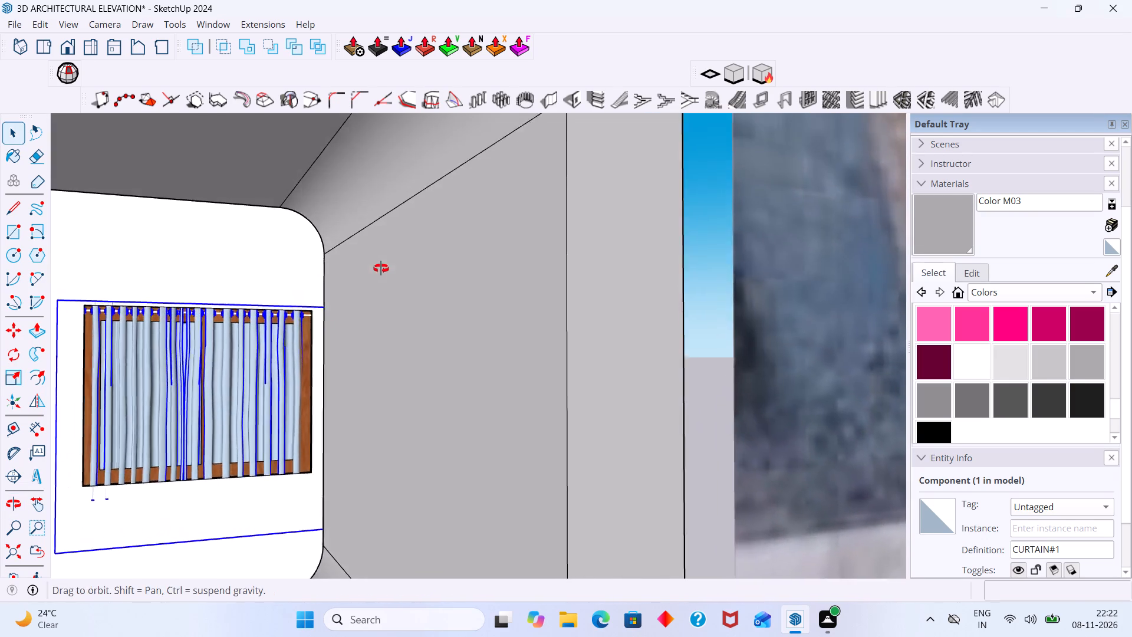
{"action": "middle_click_drag", "start_coordinate": [381, 268], "coordinate": [373, 272]}
{"action": "scroll", "coordinate": [185, 348], "scroll_direction": "up", "scroll_amount": 6}
{"action": "middle_click_drag", "start_coordinate": [253, 341], "coordinate": [485, 372]}
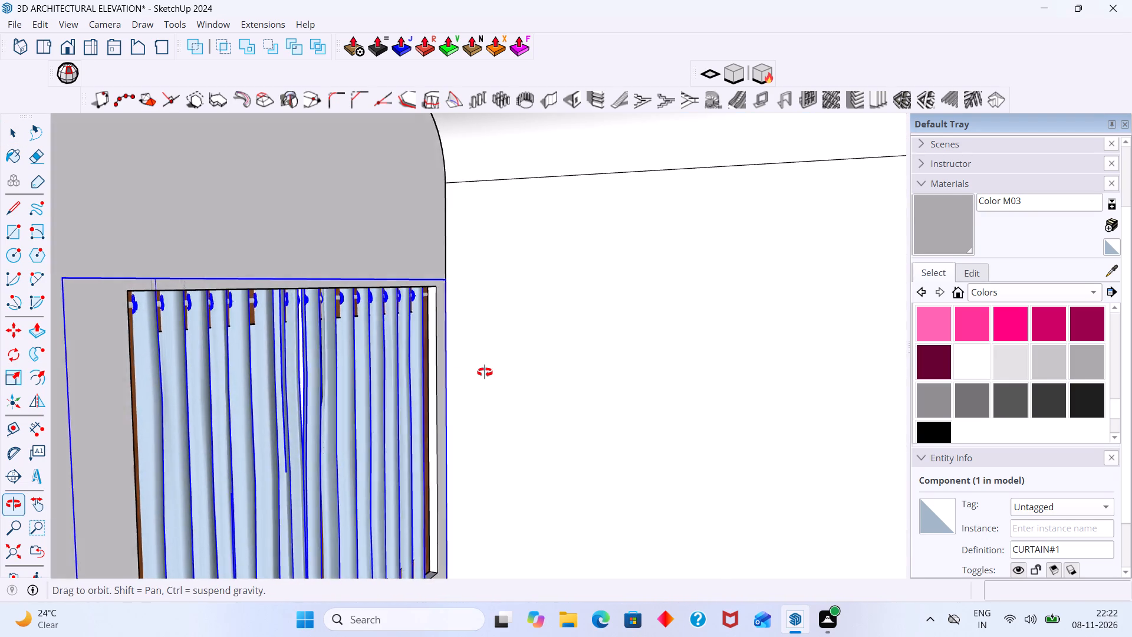
{"action": "middle_click_drag", "start_coordinate": [485, 372], "coordinate": [253, 391]}
{"action": "scroll", "coordinate": [288, 378], "scroll_direction": "down", "scroll_amount": 19}
{"action": "left_click", "coordinate": [339, 253]}
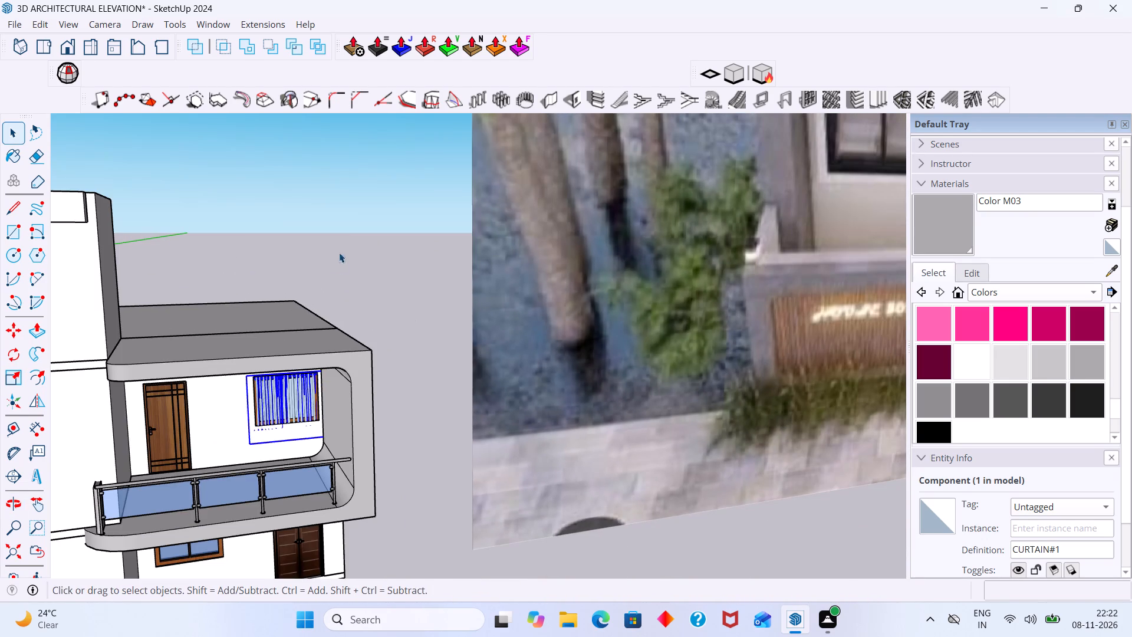
{"action": "scroll", "coordinate": [277, 430], "scroll_direction": "up", "scroll_amount": 17}
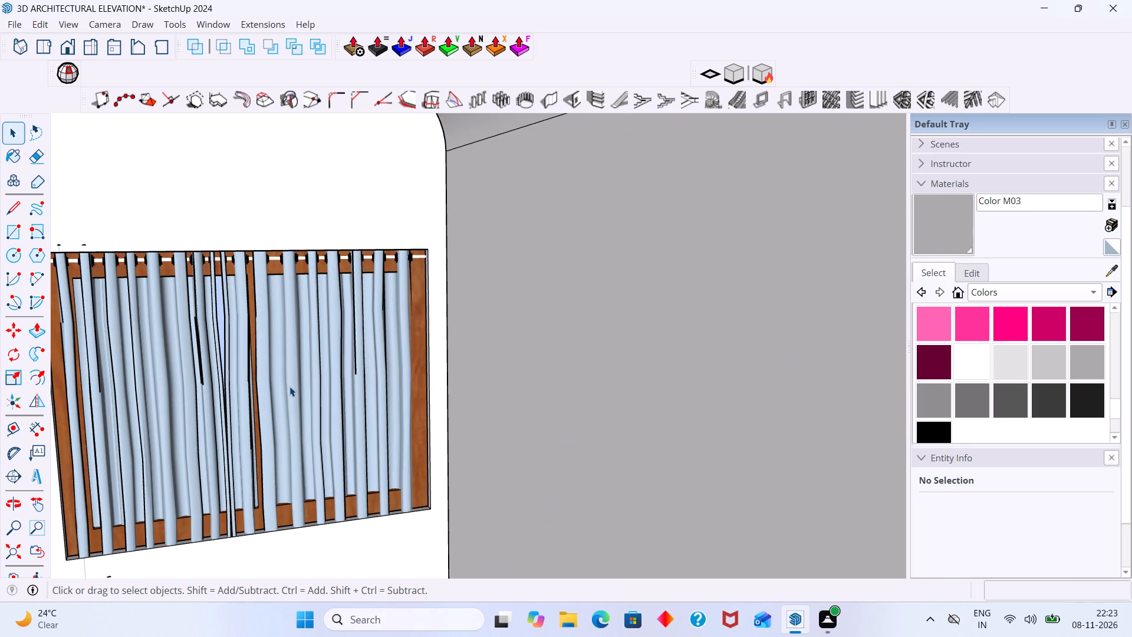
Undo the last scaling that reduced the balcony curtain's depth.
{"action": "key", "text": "ctrl+z"}
{"action": "scroll", "coordinate": [305, 390], "scroll_direction": "down", "scroll_amount": 9}
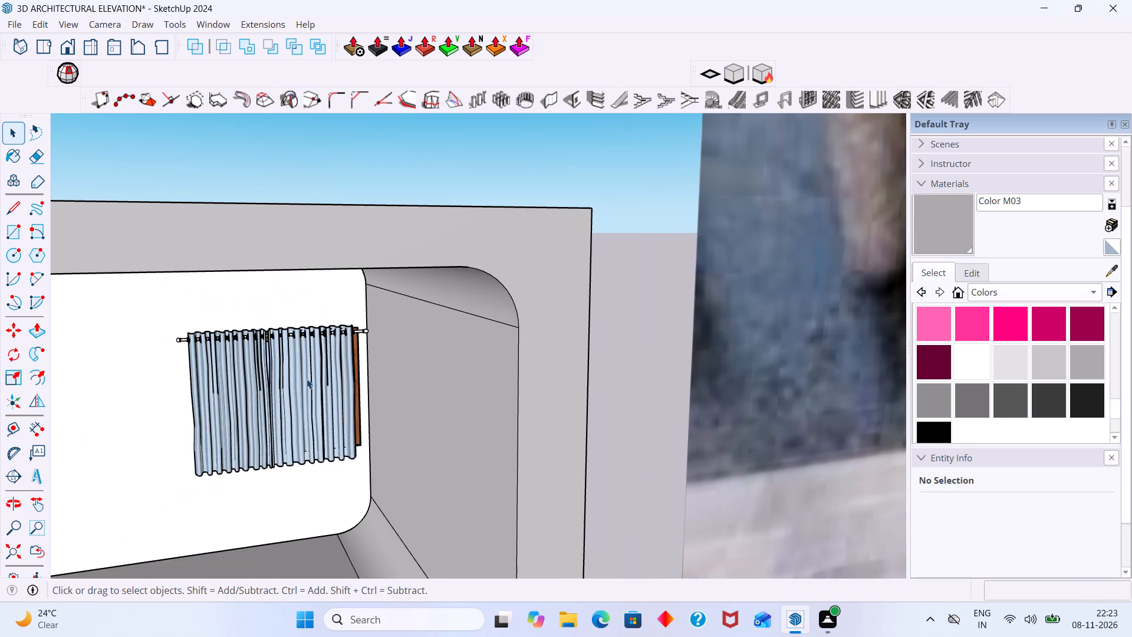
{"action": "scroll", "coordinate": [320, 334], "scroll_direction": "down", "scroll_amount": 2}
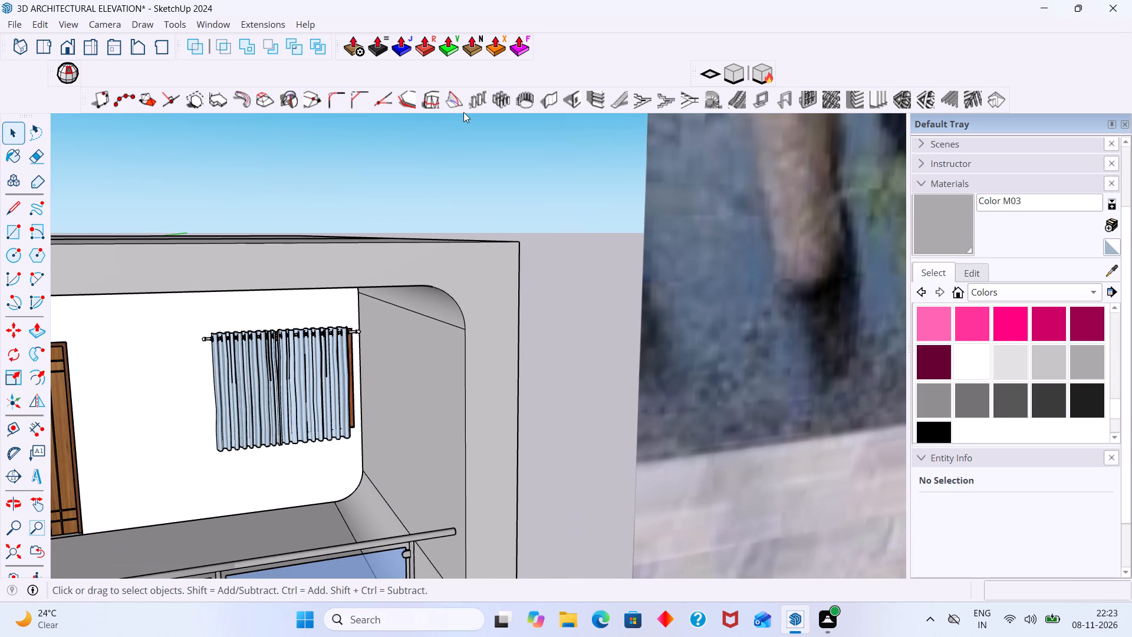
Compare the whole house model with the reference picture, examining the tall window on the tower's front.
{"action": "scroll", "coordinate": [443, 290], "scroll_direction": "down", "scroll_amount": 5}
{"action": "scroll", "coordinate": [377, 609], "scroll_direction": "down", "scroll_amount": 1}
{"action": "scroll", "coordinate": [372, 543], "scroll_direction": "down", "scroll_amount": 4}
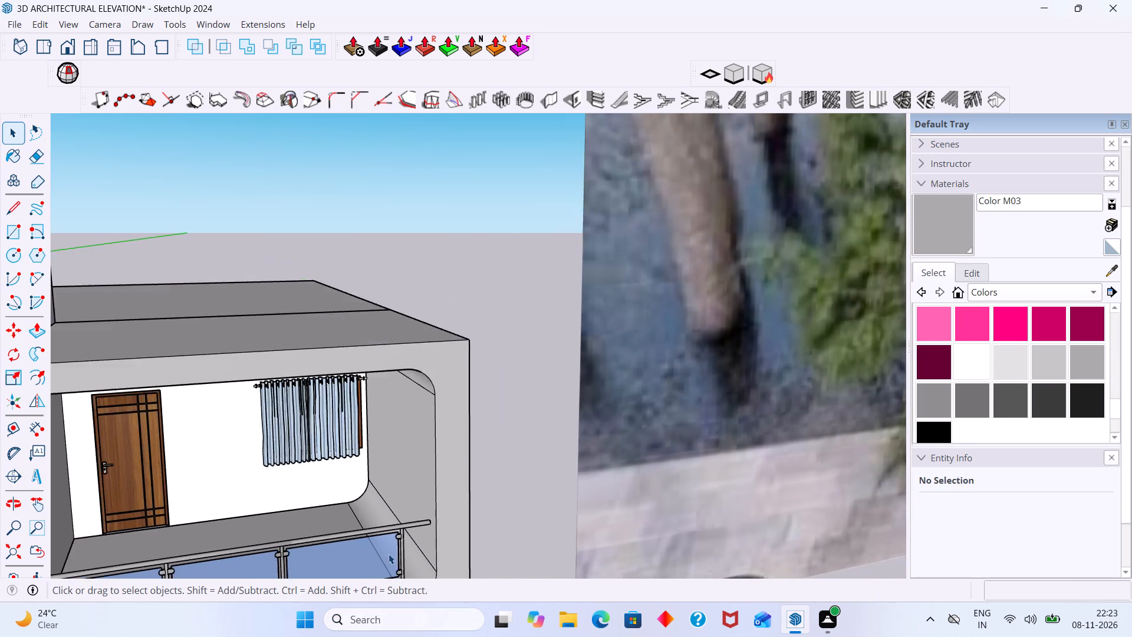
{"action": "scroll", "coordinate": [389, 554], "scroll_direction": "down", "scroll_amount": 6}
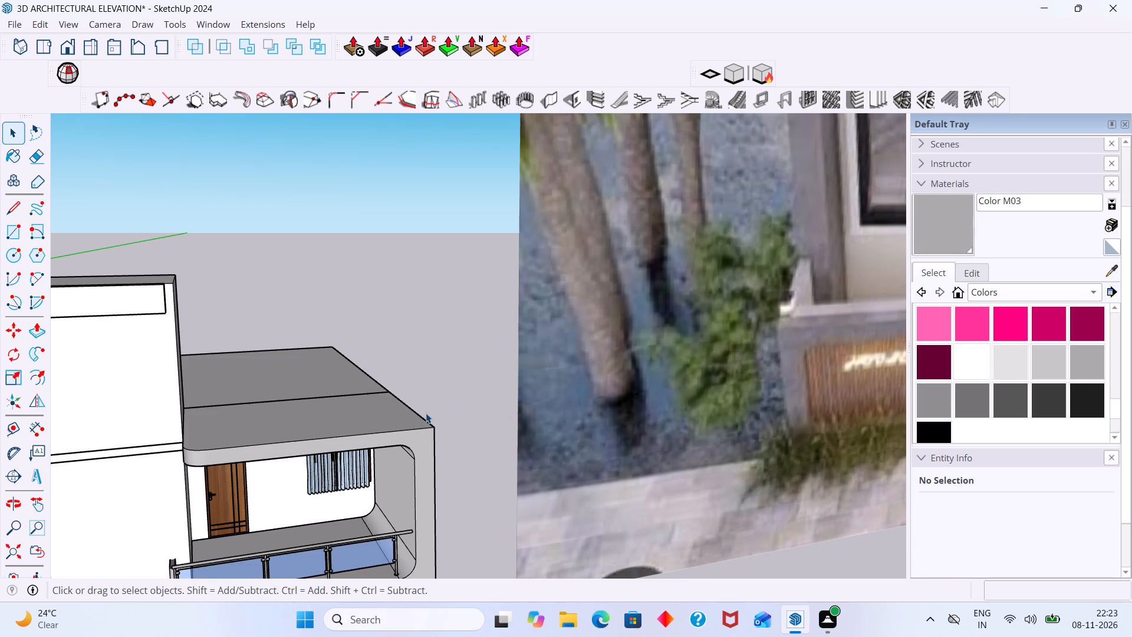
{"action": "middle_click_drag", "start_coordinate": [426, 411], "coordinate": [545, 281], "text": "shift"}
{"action": "scroll", "coordinate": [464, 349], "scroll_direction": "down", "scroll_amount": 8}
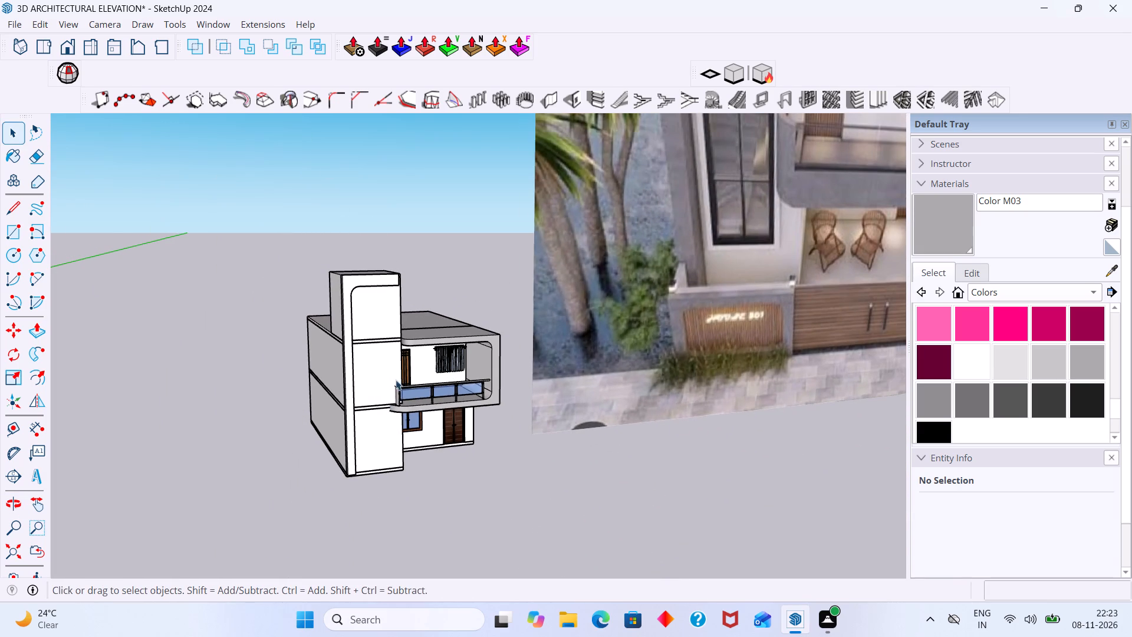
{"action": "middle_click_drag", "start_coordinate": [344, 361], "coordinate": [278, 386]}
{"action": "scroll", "coordinate": [384, 368], "scroll_direction": "down", "scroll_amount": 2}
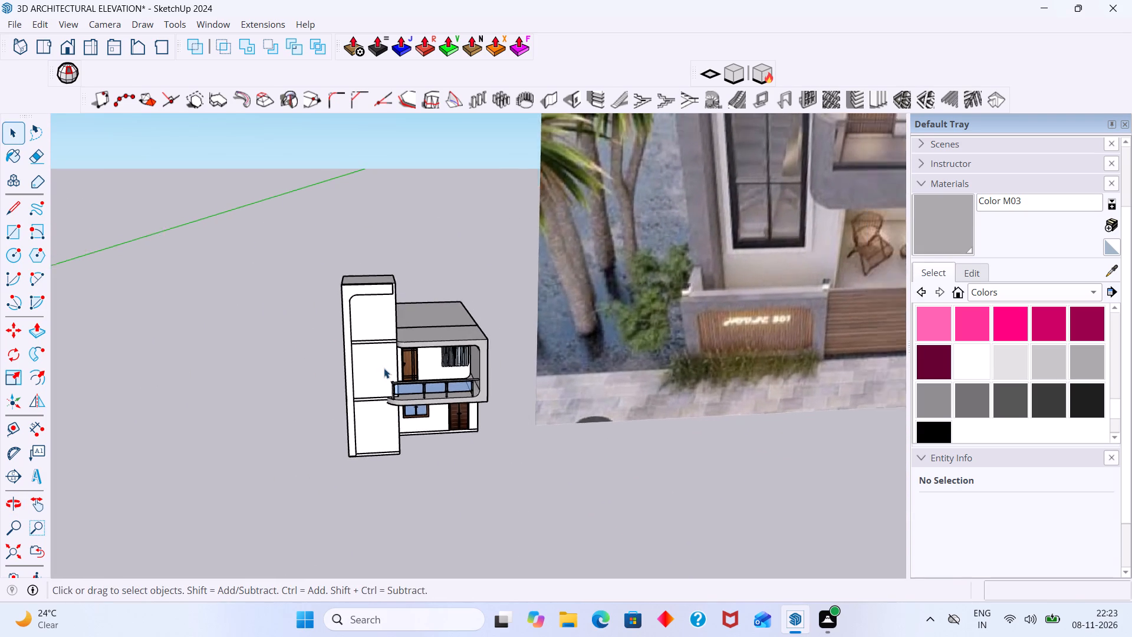
{"action": "scroll", "coordinate": [384, 368], "scroll_direction": "down", "scroll_amount": 2}
{"action": "middle_click_drag", "start_coordinate": [416, 376], "coordinate": [367, 432], "text": "shift"}
{"action": "scroll", "coordinate": [364, 450], "scroll_direction": "up", "scroll_amount": 4}
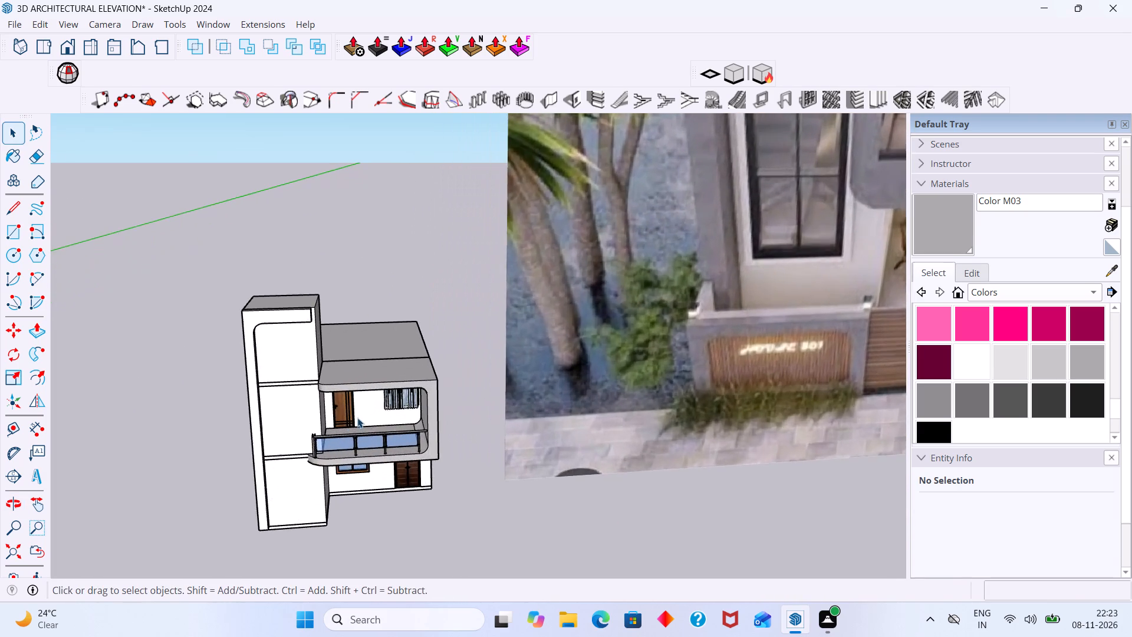
{"action": "scroll", "coordinate": [357, 418], "scroll_direction": "up", "scroll_amount": 1}
{"action": "scroll", "coordinate": [374, 424], "scroll_direction": "down", "scroll_amount": 3}
{"action": "middle_click_drag", "start_coordinate": [363, 414], "coordinate": [276, 409], "text": "shift"}
{"action": "scroll", "coordinate": [330, 412], "scroll_direction": "down", "scroll_amount": 3}
{"action": "middle_click_drag", "start_coordinate": [383, 422], "coordinate": [418, 422]}
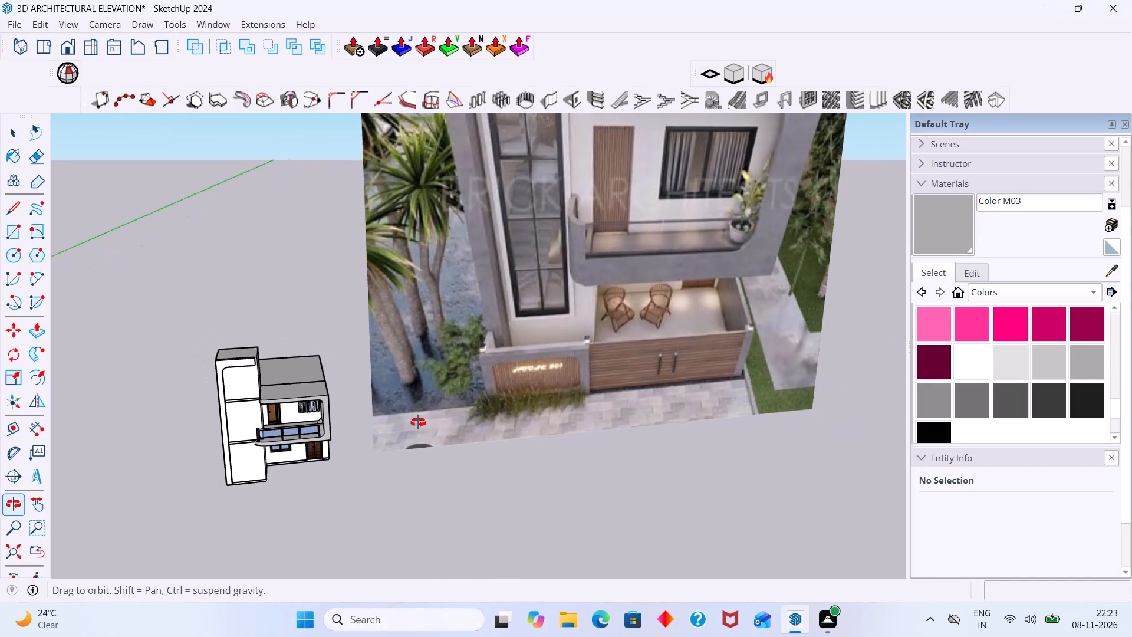
{"action": "middle_click_drag", "start_coordinate": [418, 422], "coordinate": [435, 422]}
{"action": "middle_click_drag", "start_coordinate": [371, 436], "coordinate": [541, 346], "text": "shift"}
{"action": "scroll", "coordinate": [396, 320], "scroll_direction": "up", "scroll_amount": 2}
{"action": "scroll", "coordinate": [413, 313], "scroll_direction": "down", "scroll_amount": 5}
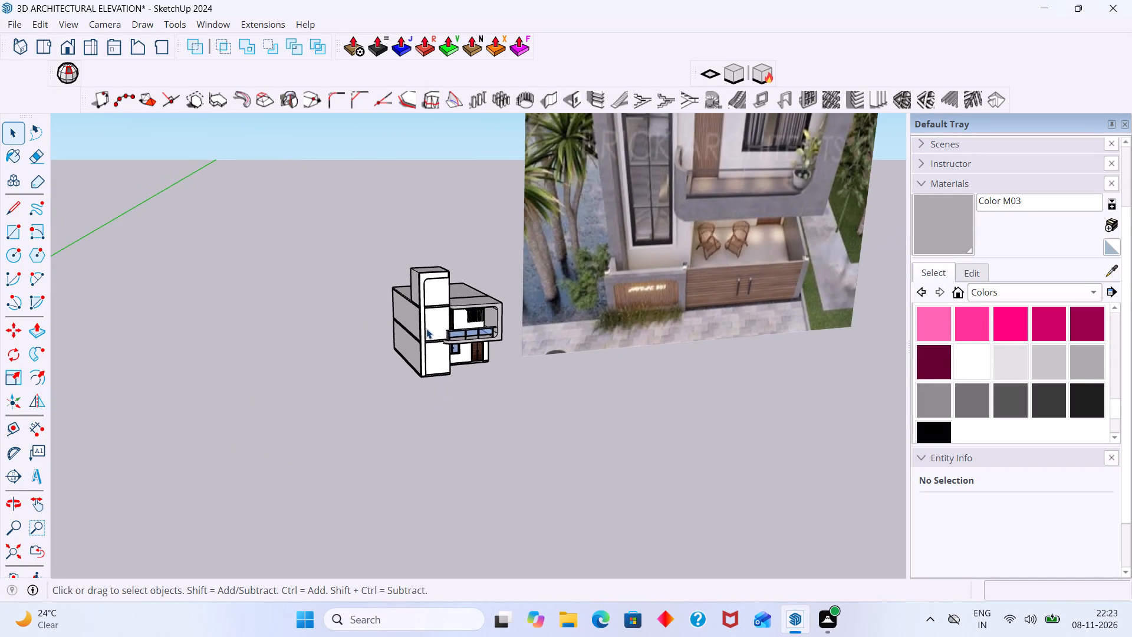
{"action": "middle_click_drag", "start_coordinate": [460, 333], "coordinate": [330, 395], "text": "shift"}
{"action": "scroll", "coordinate": [385, 340], "scroll_direction": "down", "scroll_amount": 4}
{"action": "middle_click_drag", "start_coordinate": [442, 416], "coordinate": [414, 494]}
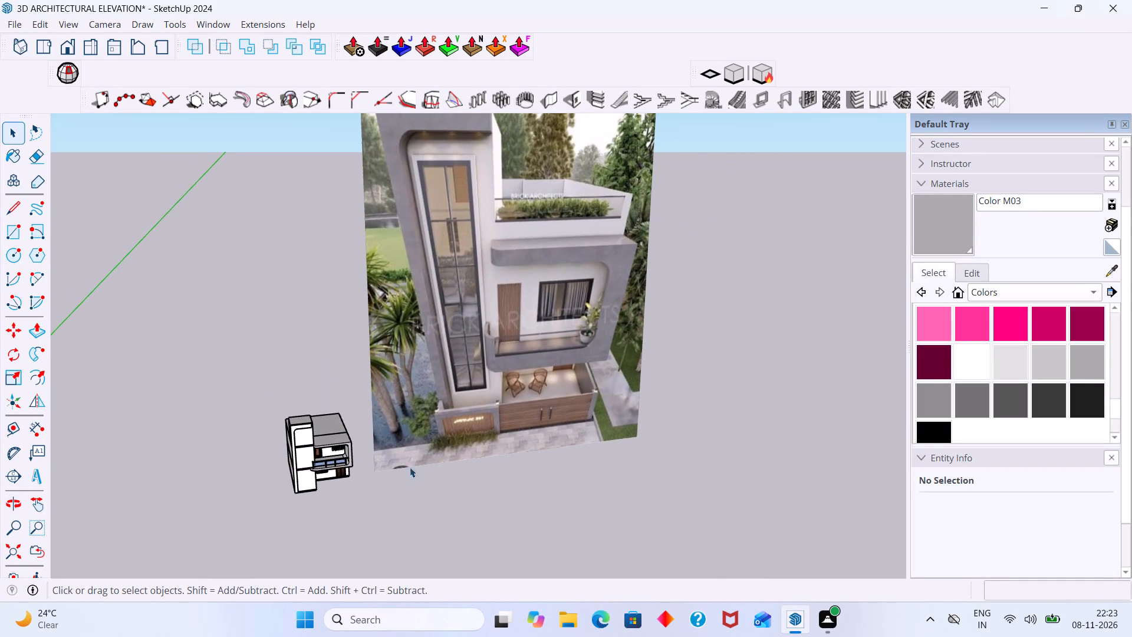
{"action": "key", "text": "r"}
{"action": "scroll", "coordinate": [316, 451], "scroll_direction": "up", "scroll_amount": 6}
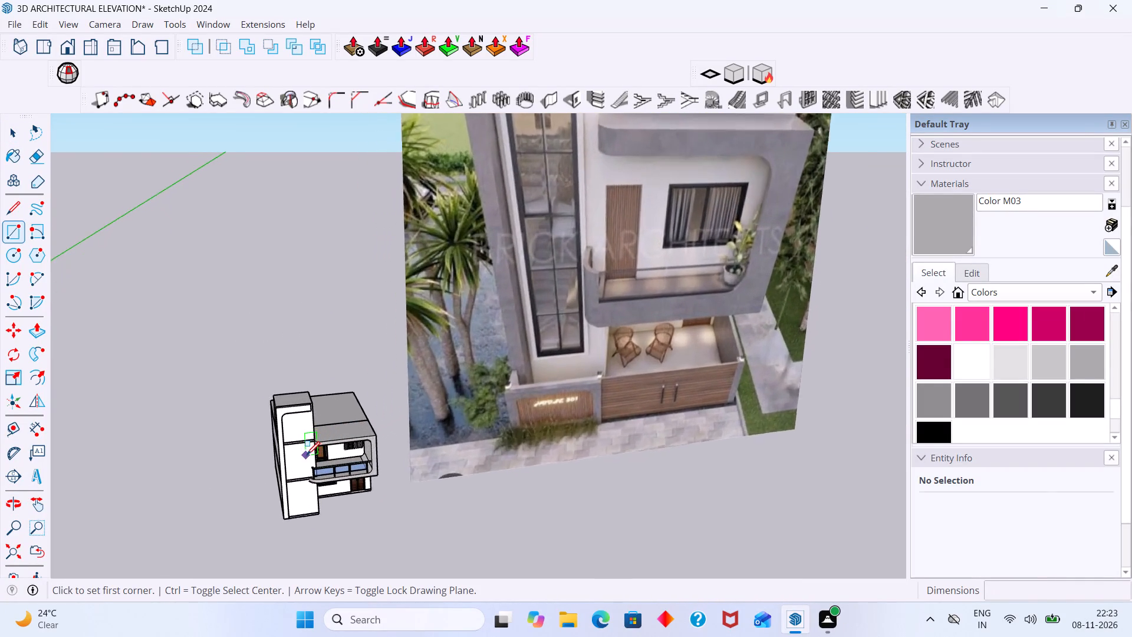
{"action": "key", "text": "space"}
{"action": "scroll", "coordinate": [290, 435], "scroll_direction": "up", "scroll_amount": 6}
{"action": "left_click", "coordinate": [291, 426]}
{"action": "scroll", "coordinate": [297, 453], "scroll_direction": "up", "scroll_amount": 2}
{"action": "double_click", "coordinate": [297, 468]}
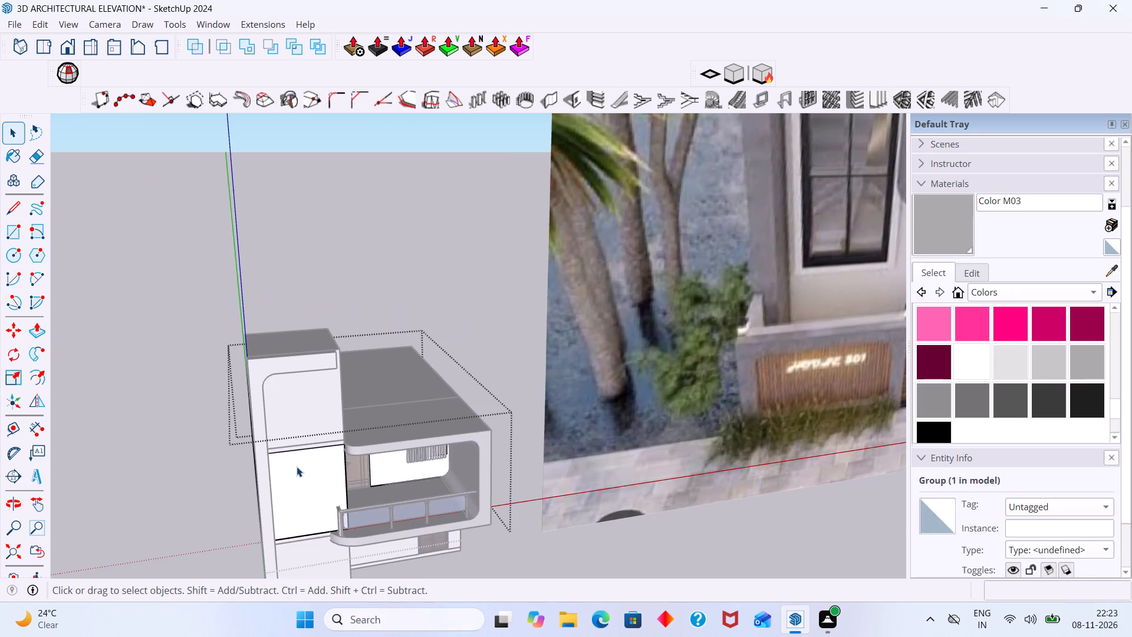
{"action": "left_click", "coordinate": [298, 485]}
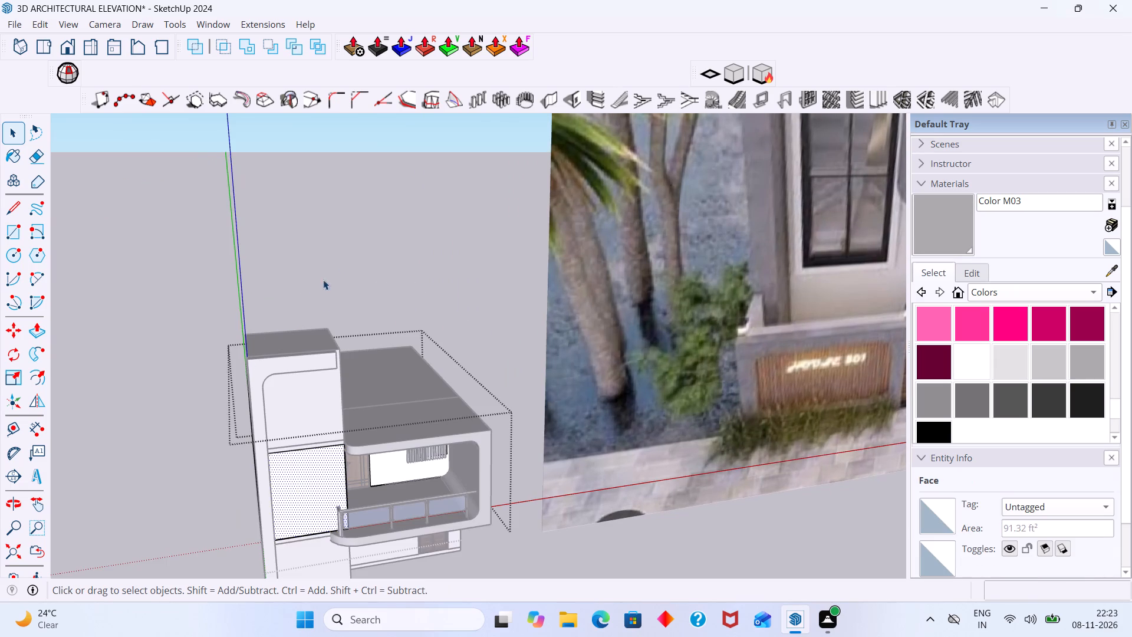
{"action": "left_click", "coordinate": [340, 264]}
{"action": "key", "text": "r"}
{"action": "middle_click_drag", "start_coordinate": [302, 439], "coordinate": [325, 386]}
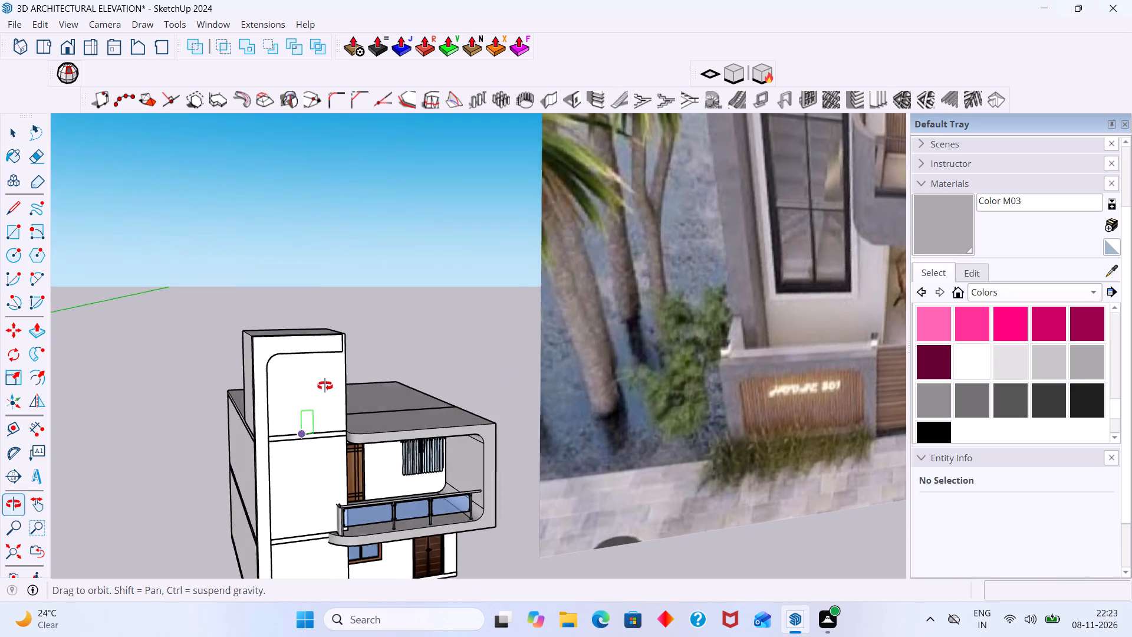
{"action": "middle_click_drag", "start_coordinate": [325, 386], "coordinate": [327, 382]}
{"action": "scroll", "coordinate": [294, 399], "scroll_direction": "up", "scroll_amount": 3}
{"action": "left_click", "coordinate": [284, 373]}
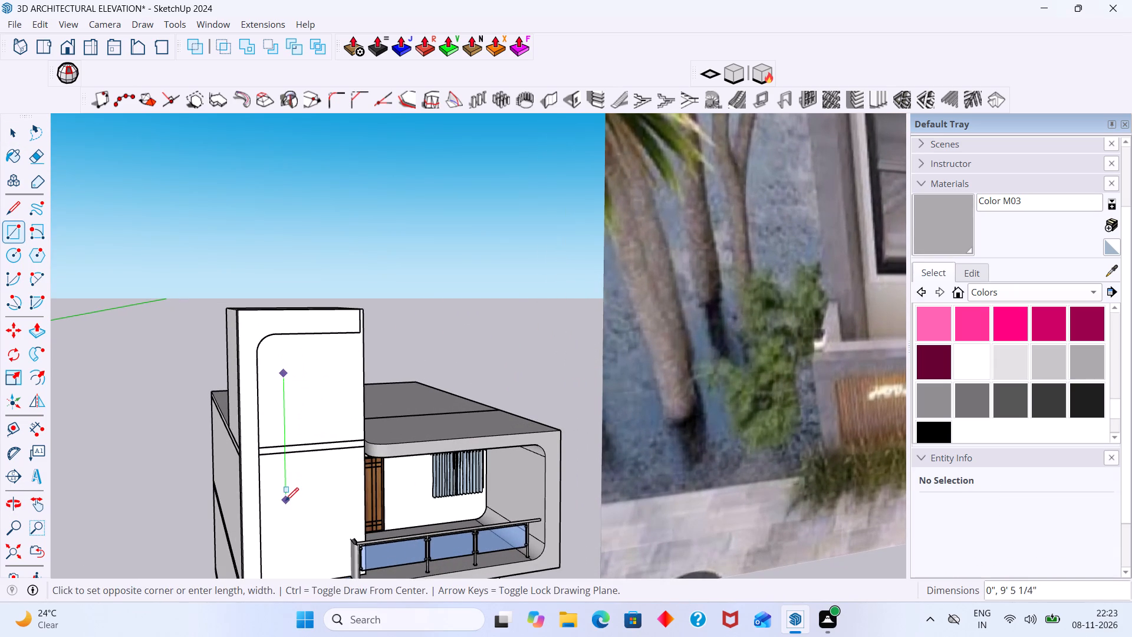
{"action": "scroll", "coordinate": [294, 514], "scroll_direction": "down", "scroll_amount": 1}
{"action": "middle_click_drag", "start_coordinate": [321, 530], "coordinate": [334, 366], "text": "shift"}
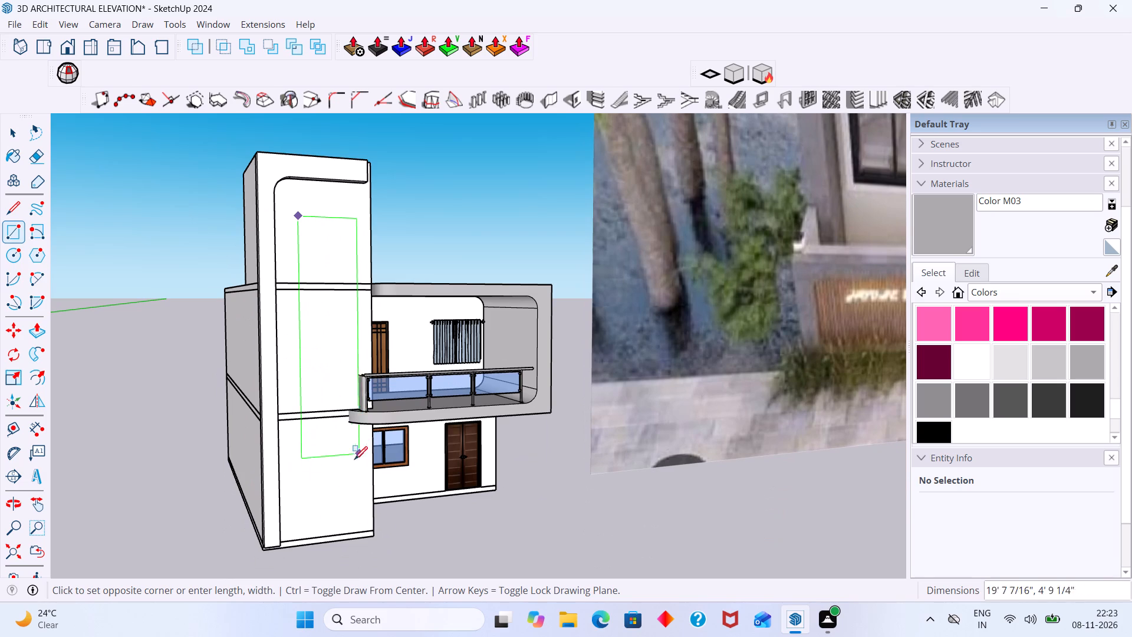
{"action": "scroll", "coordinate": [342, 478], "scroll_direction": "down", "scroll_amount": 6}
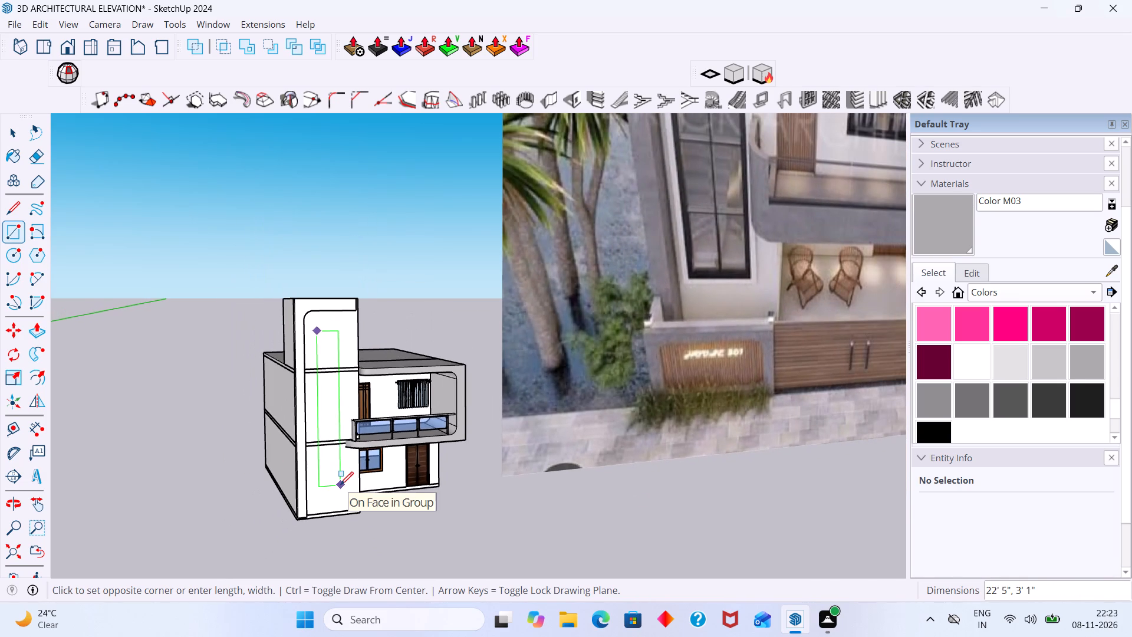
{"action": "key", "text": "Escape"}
Draw a tall rectangle about 22' 10" high by 4' 8" wide on the tower's recessed front face.
{"action": "scroll", "coordinate": [314, 353], "scroll_direction": "up", "scroll_amount": 4}
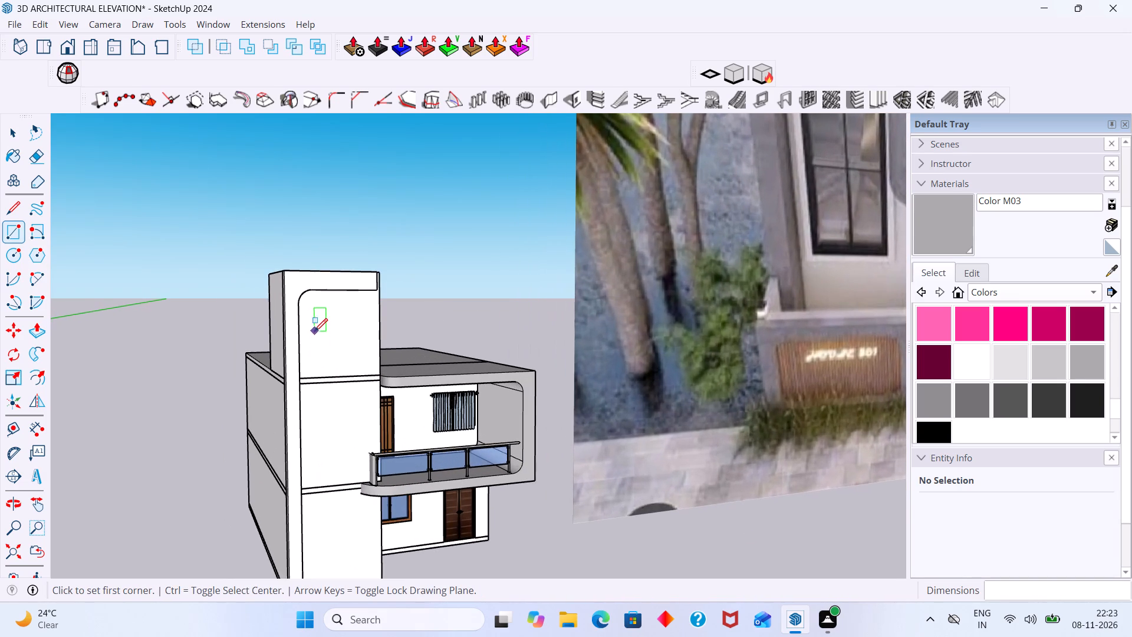
{"action": "left_click", "coordinate": [307, 326]}
{"action": "scroll", "coordinate": [341, 423], "scroll_direction": "down", "scroll_amount": 1}
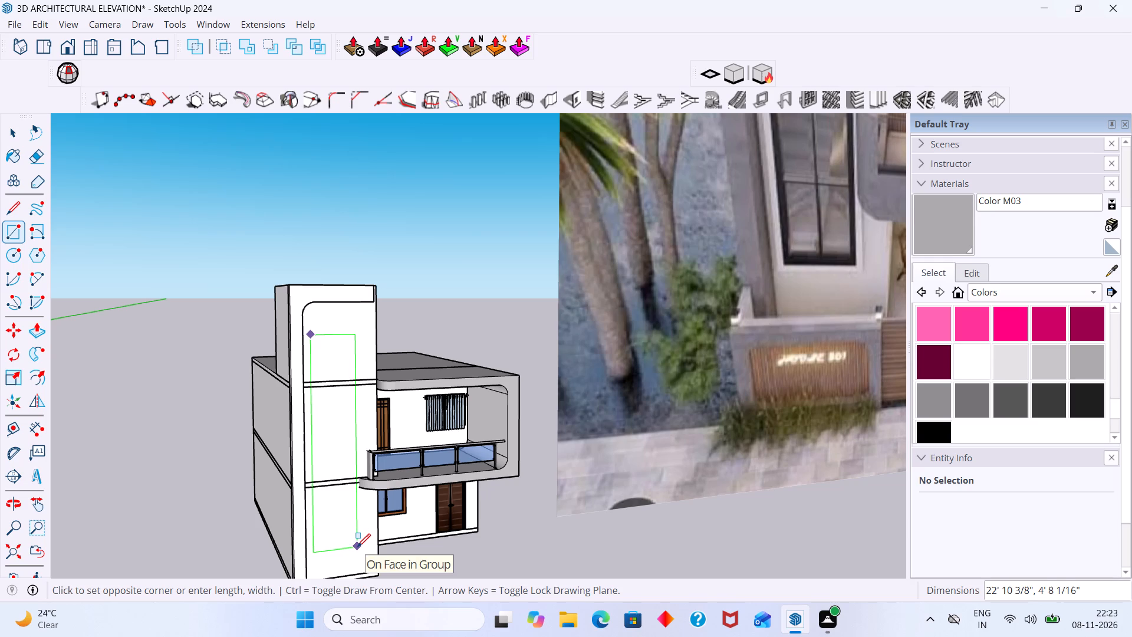
{"action": "left_click", "coordinate": [357, 547]}
{"action": "key", "text": "space"}
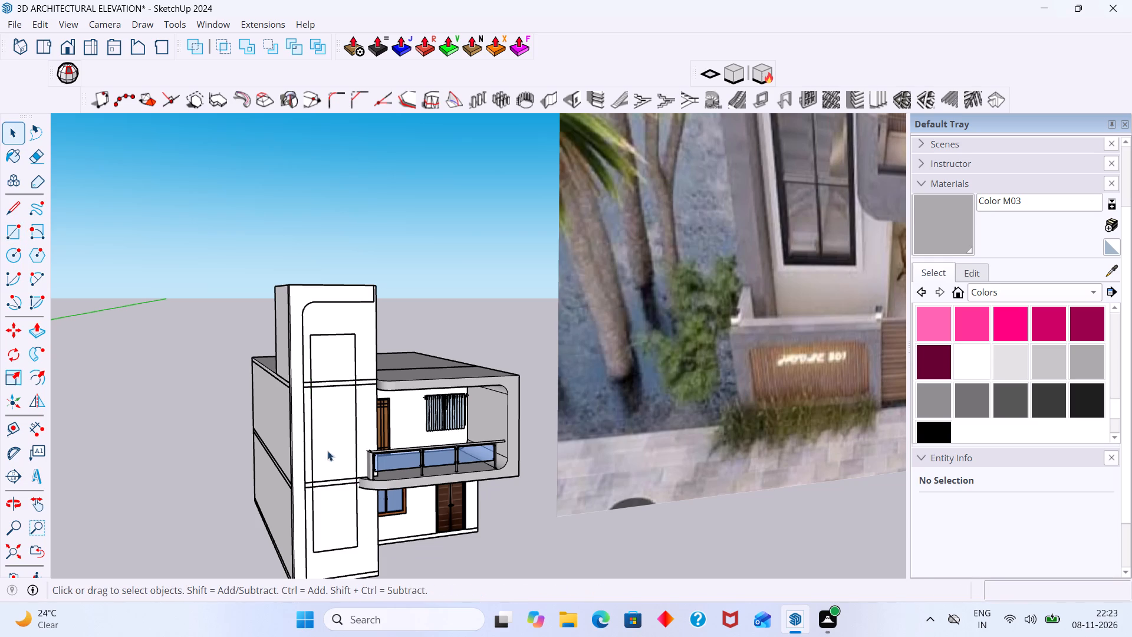
Push/Pull the tall rectangle outward from the tower's front face by 6".
{"action": "middle_click_drag", "start_coordinate": [326, 414], "coordinate": [321, 433]}
{"action": "scroll", "coordinate": [321, 429], "scroll_direction": "down", "scroll_amount": 1}
{"action": "scroll", "coordinate": [321, 422], "scroll_direction": "up", "scroll_amount": 2}
{"action": "left_click", "coordinate": [321, 421]}
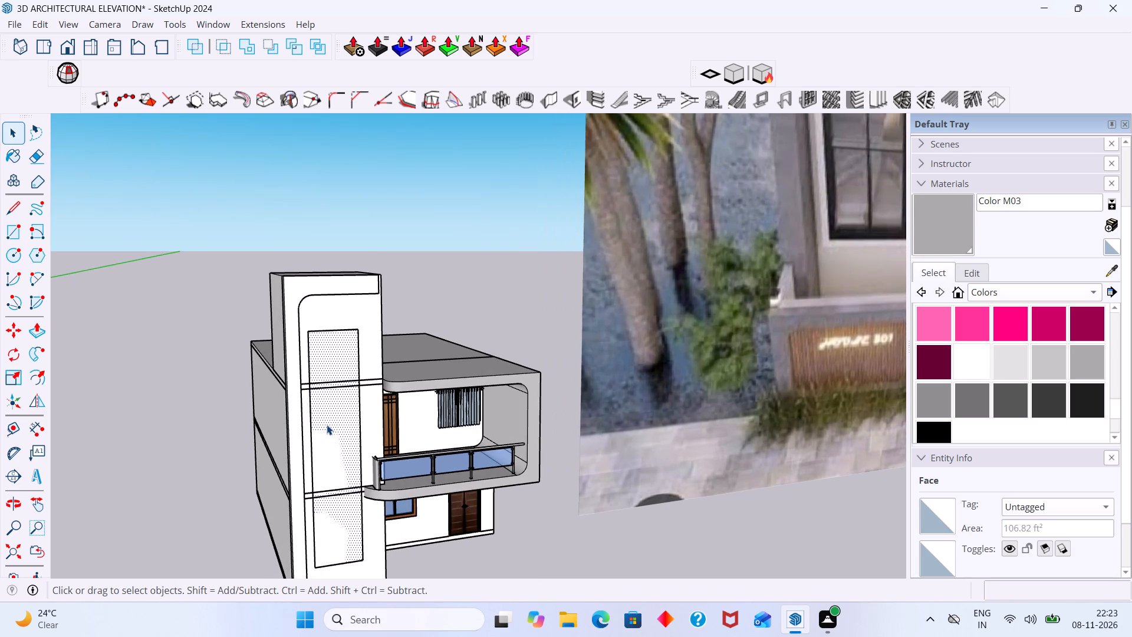
{"action": "key", "text": "p"}
{"action": "left_click", "coordinate": [327, 424]}
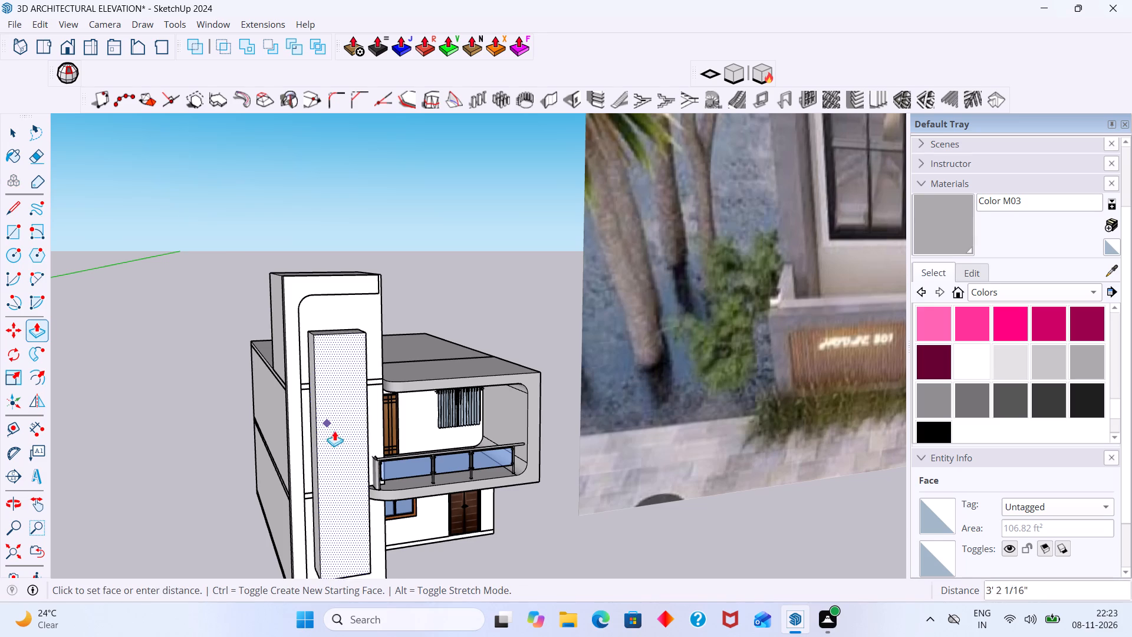
{"action": "middle_click_drag", "start_coordinate": [334, 431], "coordinate": [325, 485]}
{"action": "scroll", "coordinate": [325, 485], "scroll_direction": "up", "scroll_amount": 1}
{"action": "key", "text": "6"}
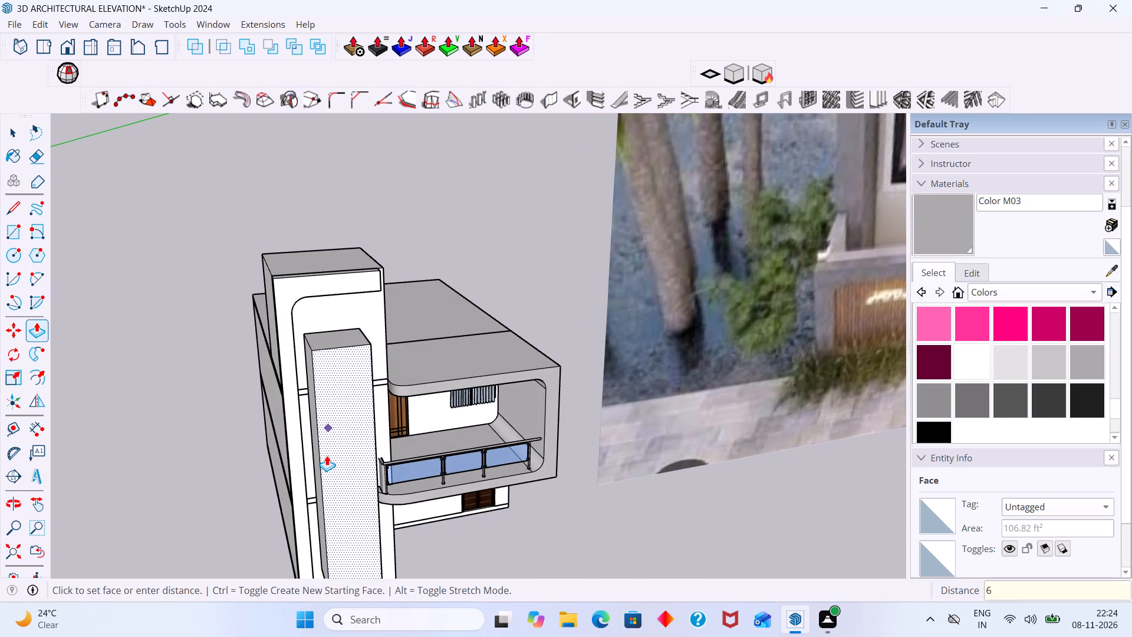
{"action": "key", "text": "shift+quotedbl"}
{"action": "key", "text": "Return"}
{"action": "key", "text": "space"}
Inspect the raised panel on the tower's front and compare it with the tall window in the reference picture.
{"action": "scroll", "coordinate": [333, 338], "scroll_direction": "up", "scroll_amount": 2}
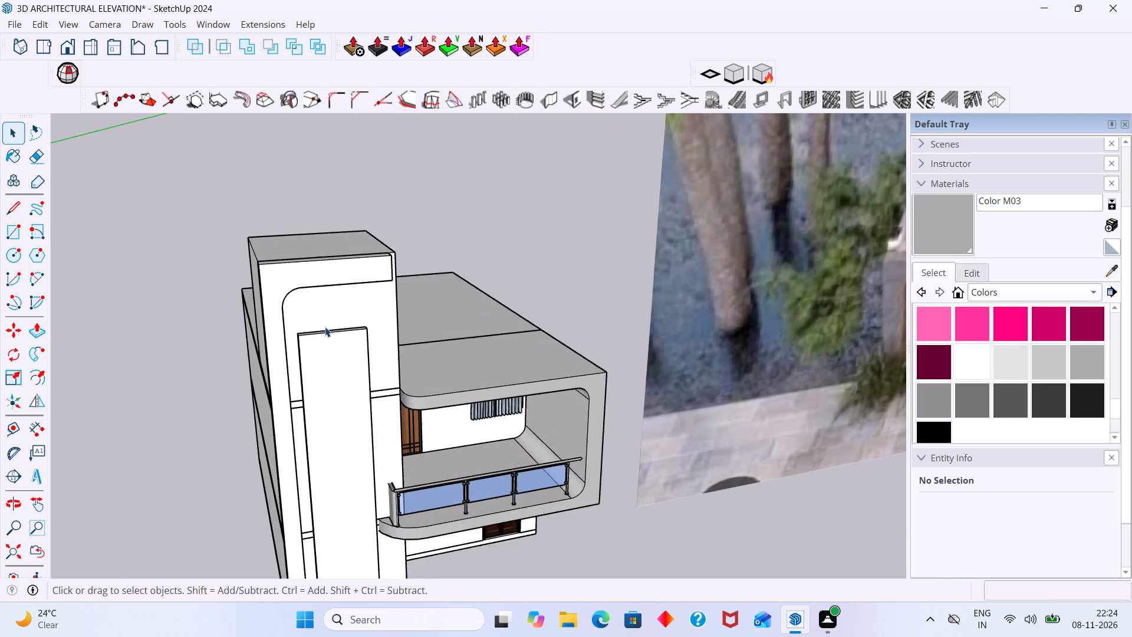
{"action": "scroll", "coordinate": [325, 327], "scroll_direction": "up", "scroll_amount": 1}
{"action": "middle_click_drag", "start_coordinate": [320, 328], "coordinate": [312, 426]}
{"action": "scroll", "coordinate": [316, 402], "scroll_direction": "up", "scroll_amount": 7}
{"action": "middle_click_drag", "start_coordinate": [358, 412], "coordinate": [433, 365]}
{"action": "scroll", "coordinate": [432, 360], "scroll_direction": "down", "scroll_amount": 8}
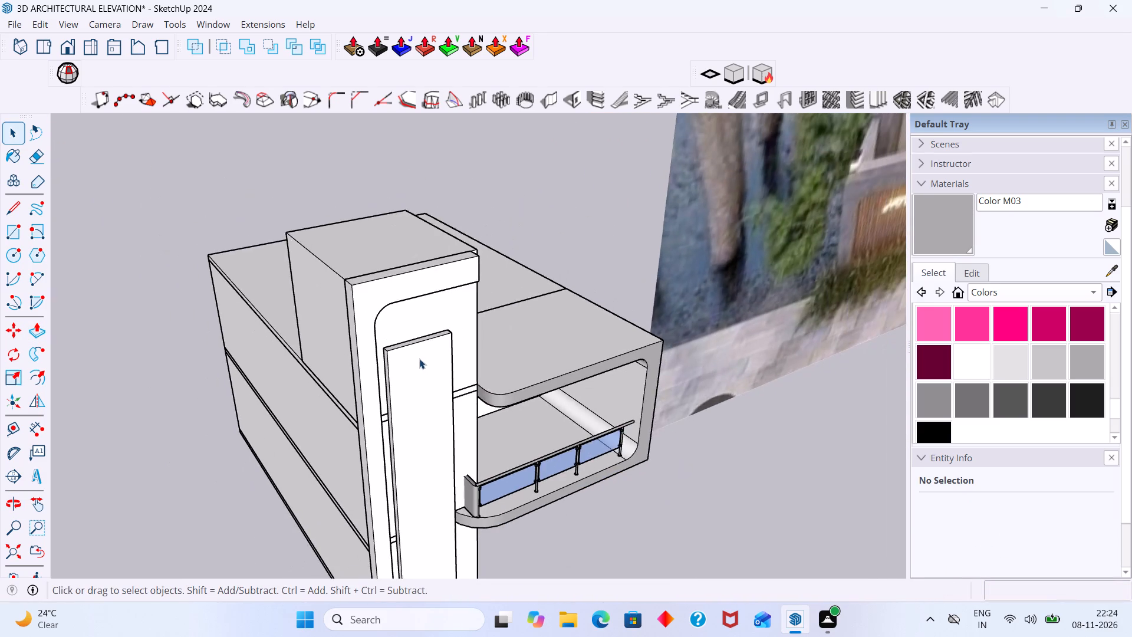
{"action": "scroll", "coordinate": [429, 359], "scroll_direction": "down", "scroll_amount": 3}
{"action": "scroll", "coordinate": [424, 363], "scroll_direction": "down", "scroll_amount": 20}
{"action": "scroll", "coordinate": [424, 363], "scroll_direction": "down", "scroll_amount": 2}
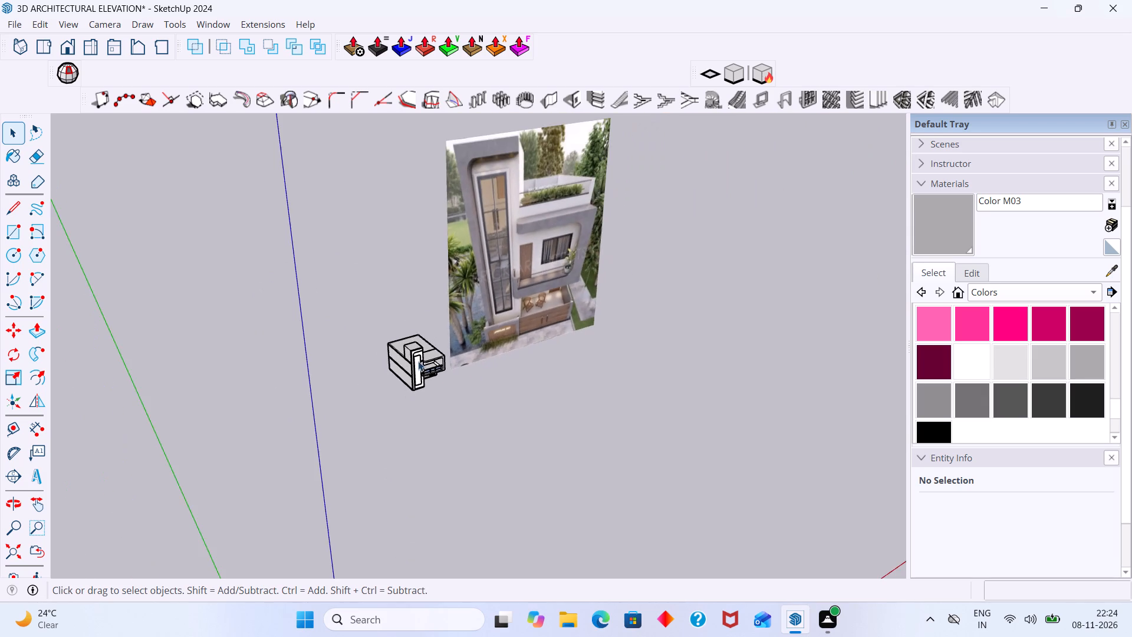
{"action": "scroll", "coordinate": [417, 353], "scroll_direction": "up", "scroll_amount": 19}
{"action": "middle_click_drag", "start_coordinate": [432, 374], "coordinate": [353, 391]}
Extend the top face of the tower's raised window panel upward by about 1' 3 5/8" with Joint Push Pull.
{"action": "scroll", "coordinate": [342, 385], "scroll_direction": "up", "scroll_amount": 4}
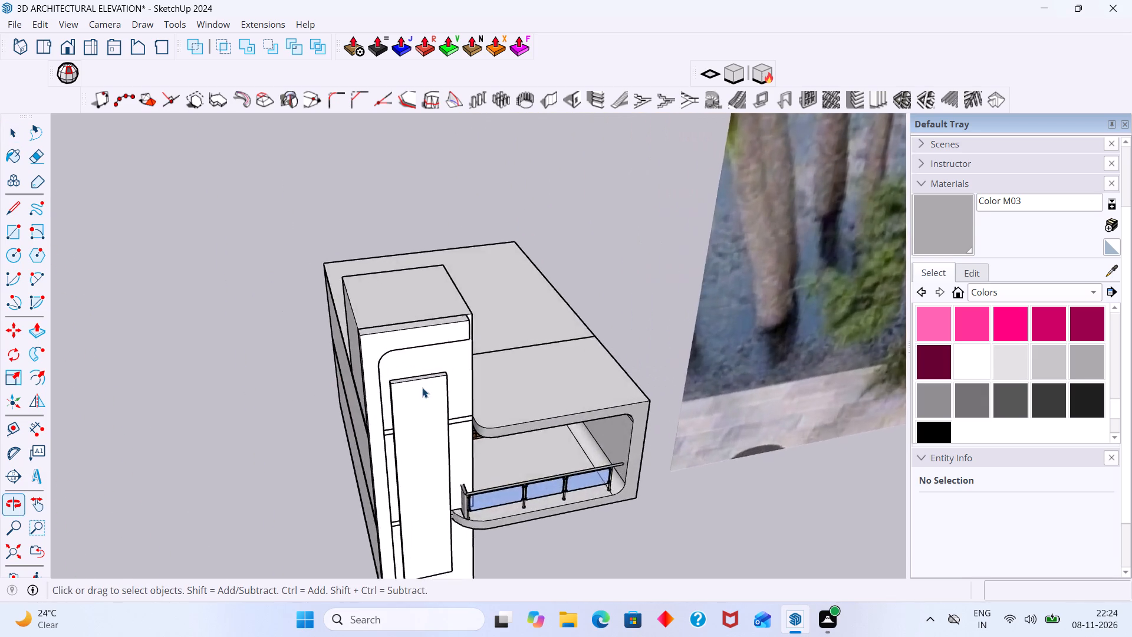
{"action": "scroll", "coordinate": [422, 388], "scroll_direction": "up", "scroll_amount": 8}
{"action": "middle_click_drag", "start_coordinate": [406, 375], "coordinate": [391, 448]}
{"action": "scroll", "coordinate": [391, 429], "scroll_direction": "up", "scroll_amount": 7}
{"action": "left_click", "coordinate": [392, 429]}
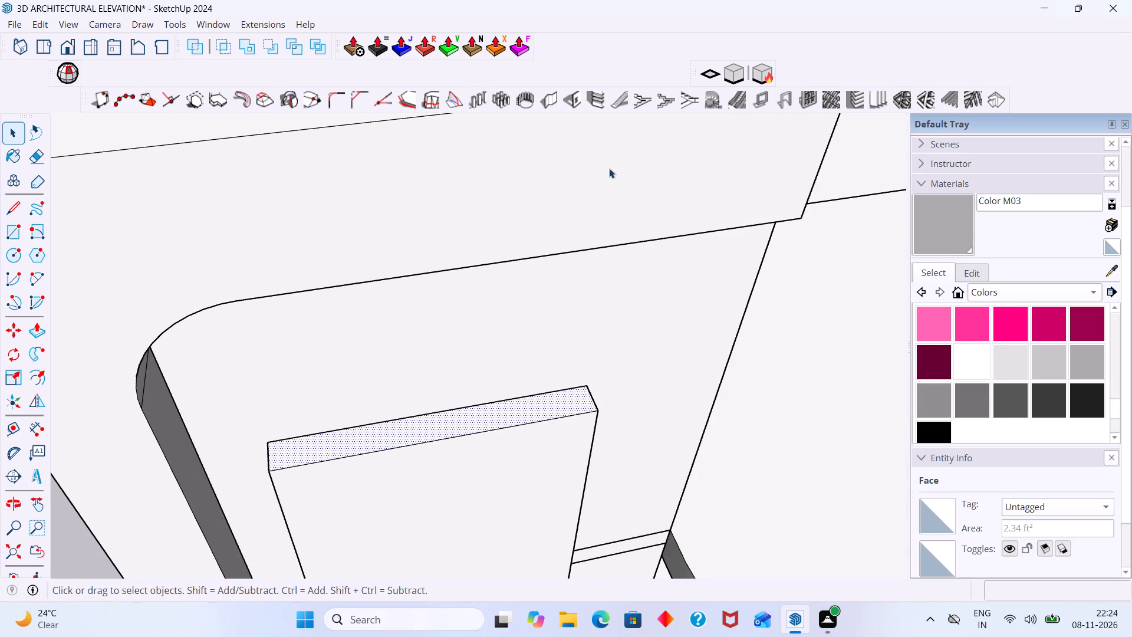
{"action": "left_click", "coordinate": [406, 45]}
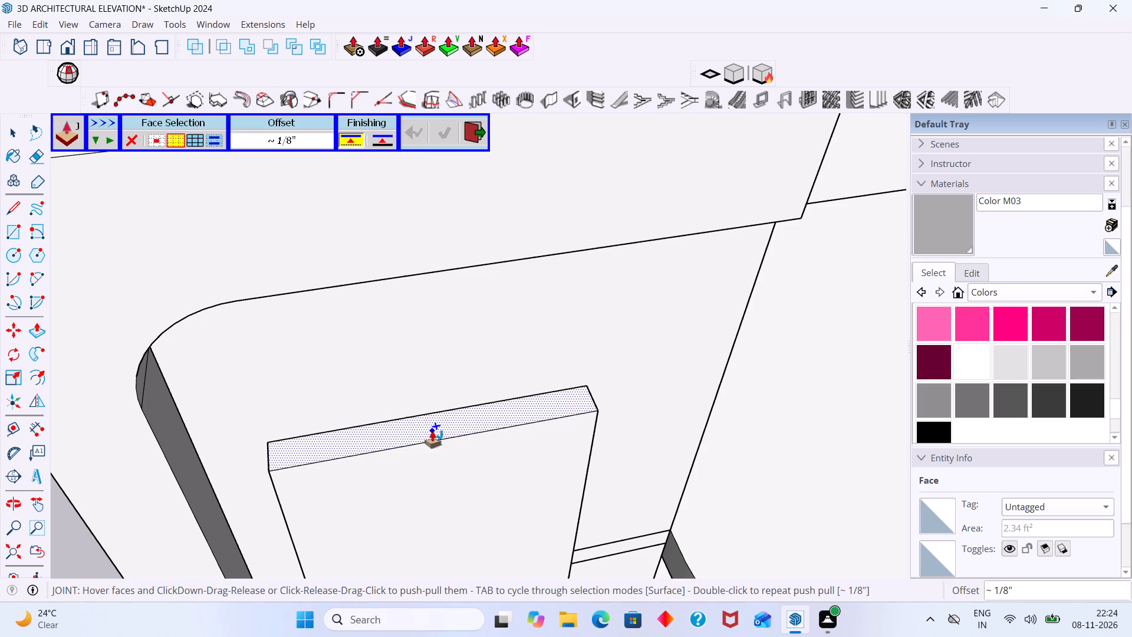
{"action": "left_click", "coordinate": [432, 431]}
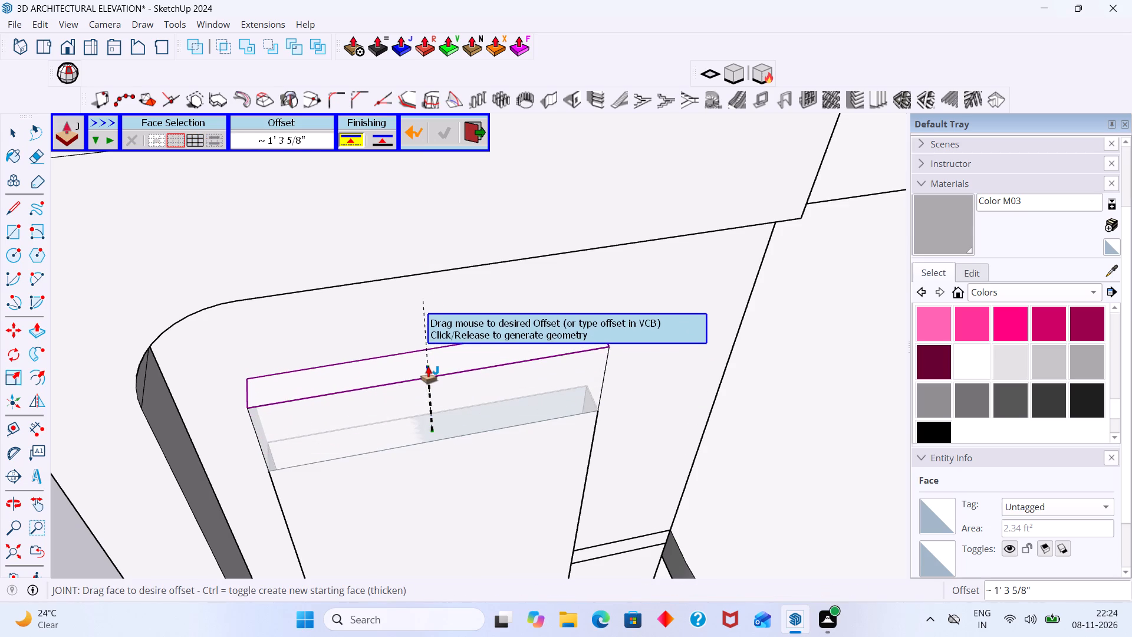
{"action": "left_click", "coordinate": [428, 367]}
{"action": "key", "text": "space"}
Offset the outline of the raised panel's front face inward by about 4 5/16" for the window frame.
{"action": "scroll", "coordinate": [457, 407], "scroll_direction": "down", "scroll_amount": 1}
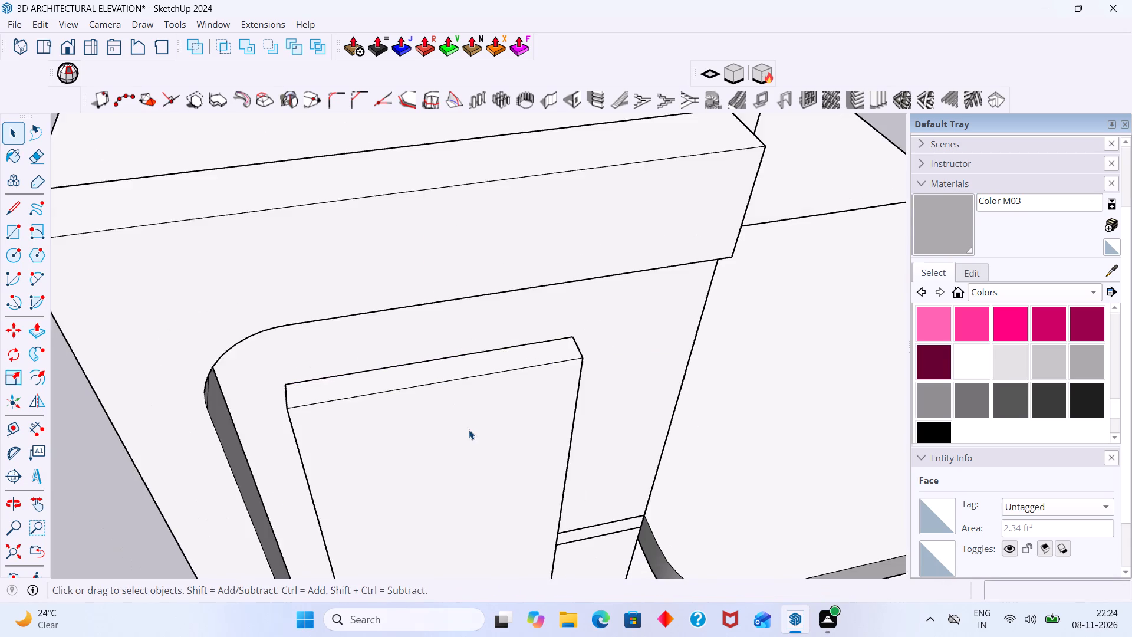
{"action": "scroll", "coordinate": [469, 429], "scroll_direction": "down", "scroll_amount": 9}
{"action": "middle_click_drag", "start_coordinate": [494, 408], "coordinate": [521, 288]}
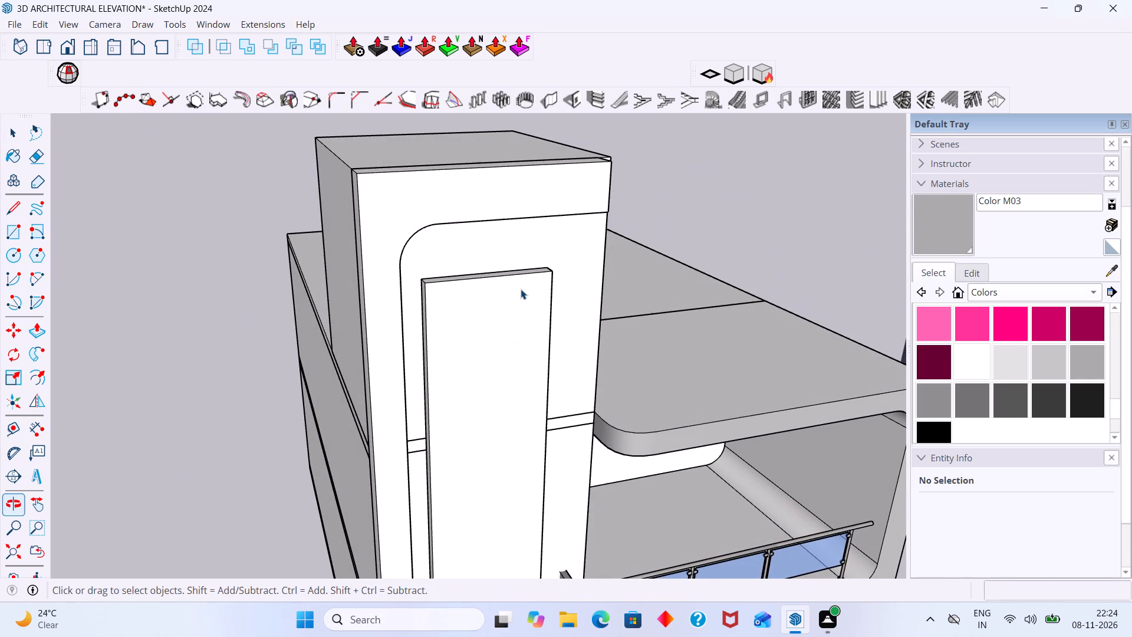
{"action": "scroll", "coordinate": [545, 318], "scroll_direction": "down", "scroll_amount": 10}
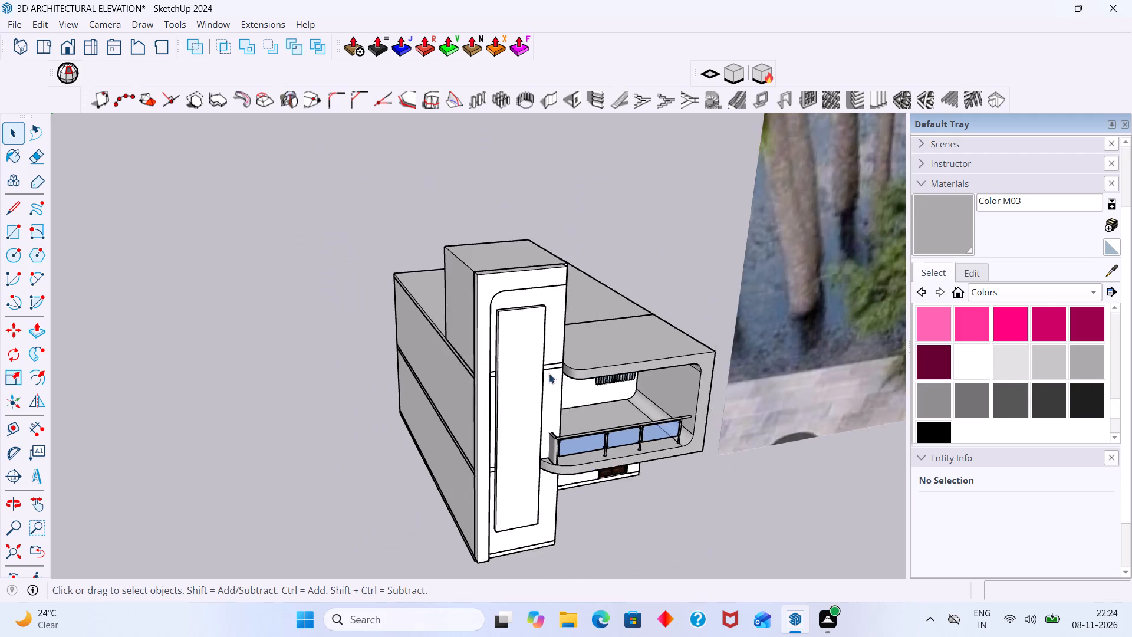
{"action": "scroll", "coordinate": [549, 373], "scroll_direction": "down", "scroll_amount": 4}
{"action": "middle_click_drag", "start_coordinate": [544, 507], "coordinate": [489, 439]}
{"action": "scroll", "coordinate": [520, 403], "scroll_direction": "up", "scroll_amount": 6}
{"action": "middle_click_drag", "start_coordinate": [511, 409], "coordinate": [504, 482]}
{"action": "scroll", "coordinate": [508, 425], "scroll_direction": "up", "scroll_amount": 4}
{"action": "scroll", "coordinate": [512, 411], "scroll_direction": "down", "scroll_amount": 1}
{"action": "middle_click_drag", "start_coordinate": [515, 419], "coordinate": [539, 482]}
{"action": "left_click", "coordinate": [523, 352]}
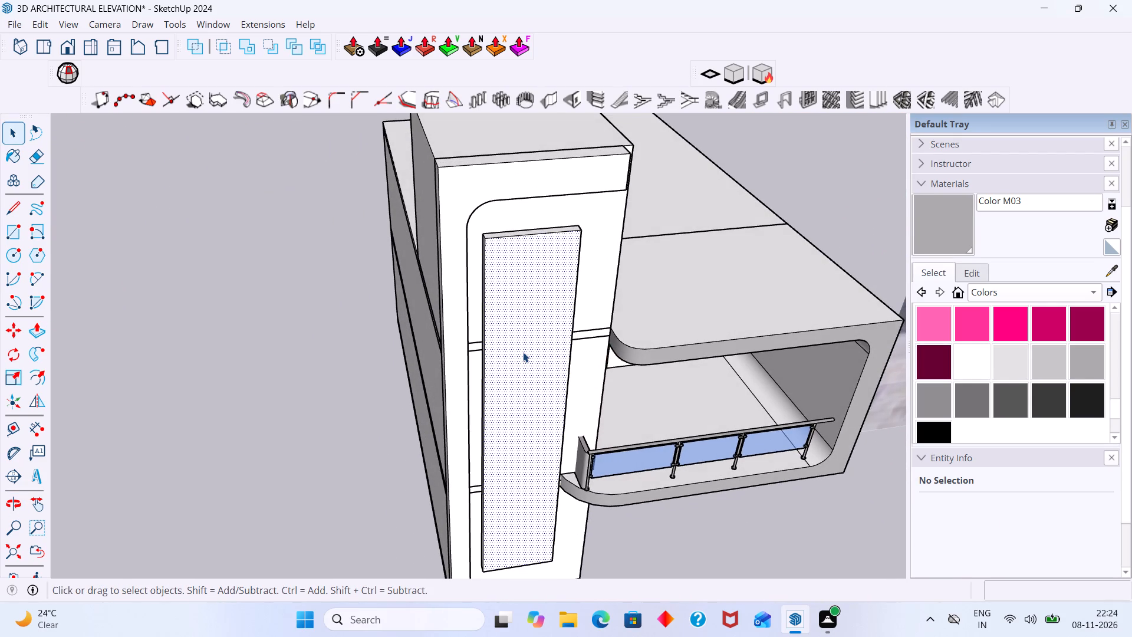
{"action": "key", "text": "f"}
{"action": "left_click", "coordinate": [524, 350]}
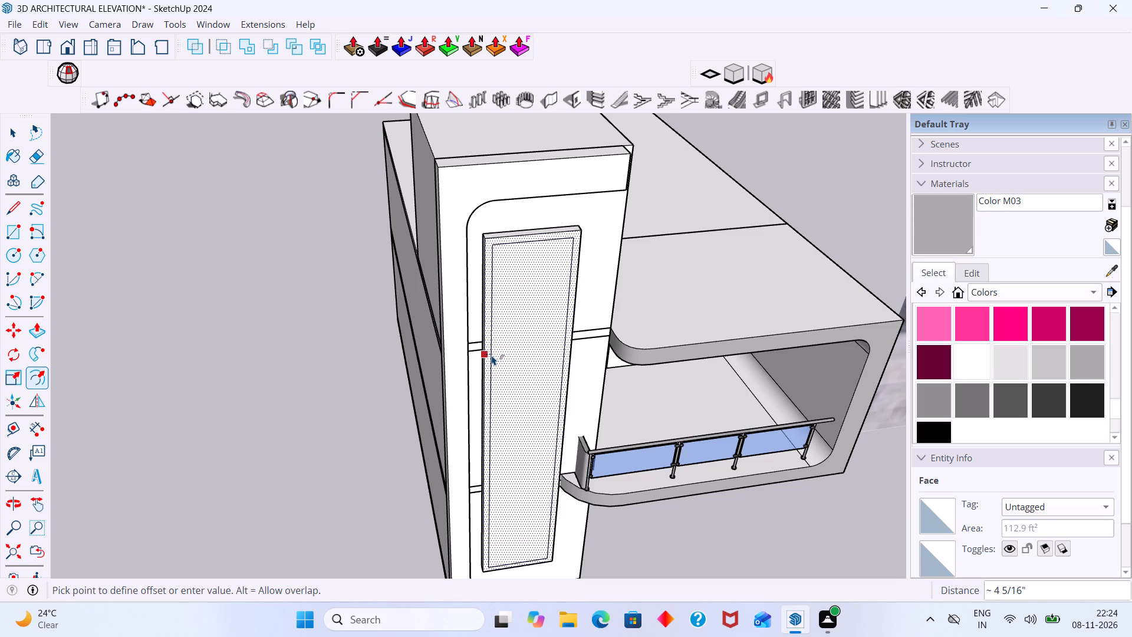
{"action": "left_click", "coordinate": [492, 355]}
{"action": "key", "text": "space"}
Push/Pull the face inside the tower window's frame inward by 5".
{"action": "left_click", "coordinate": [506, 350]}
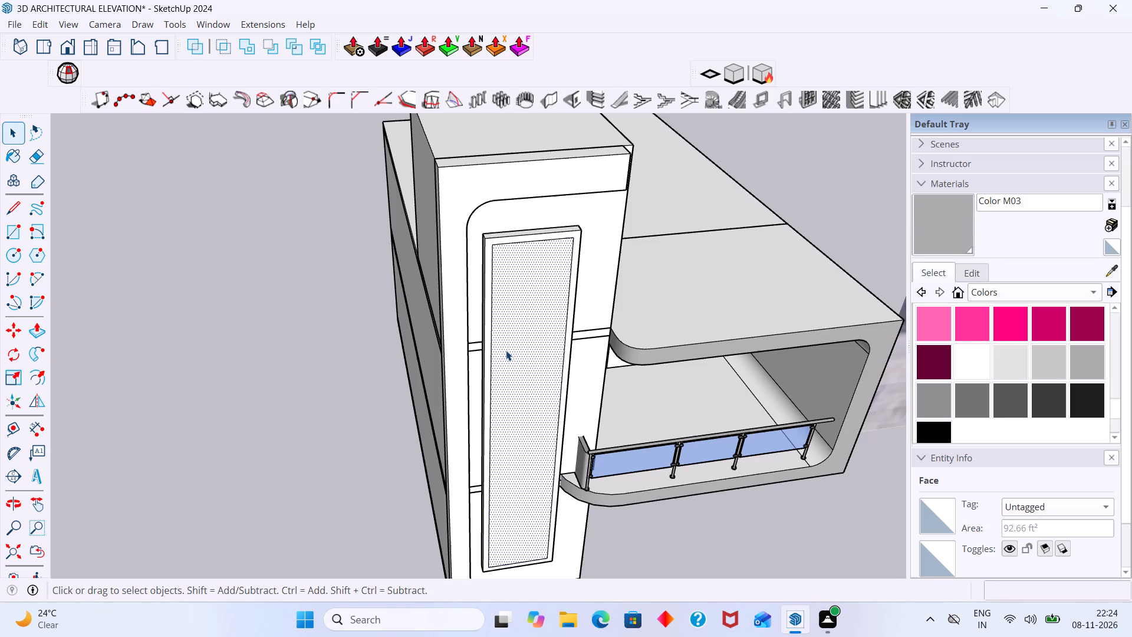
{"action": "key", "text": "p"}
{"action": "left_click", "coordinate": [506, 350]}
{"action": "middle_click_drag", "start_coordinate": [511, 336], "coordinate": [456, 339]}
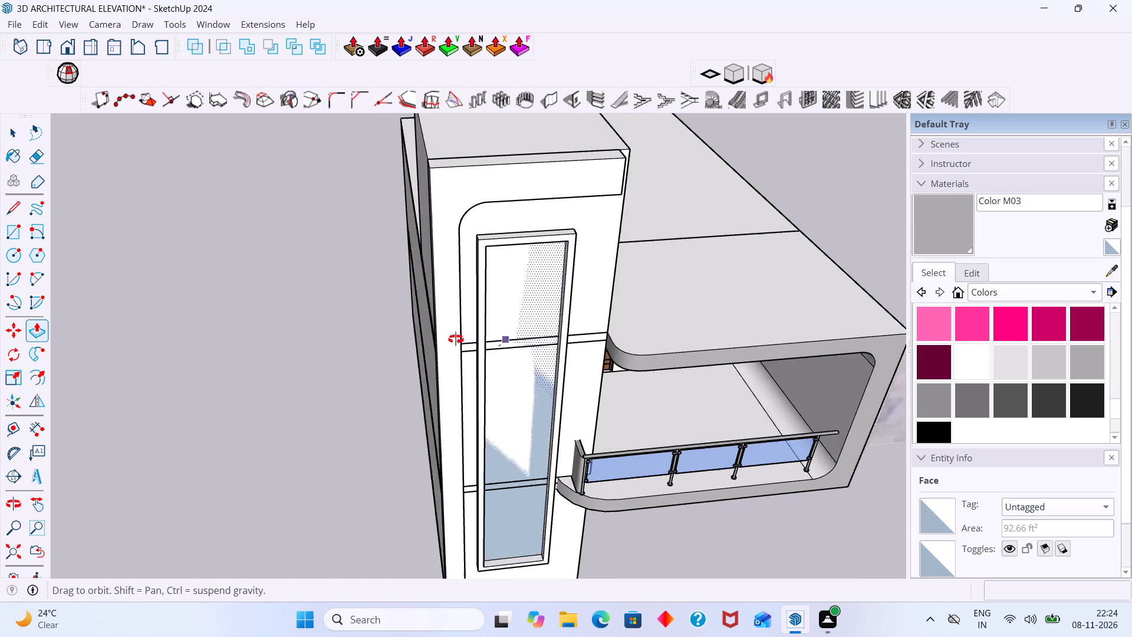
{"action": "middle_click_drag", "start_coordinate": [456, 339], "coordinate": [409, 343]}
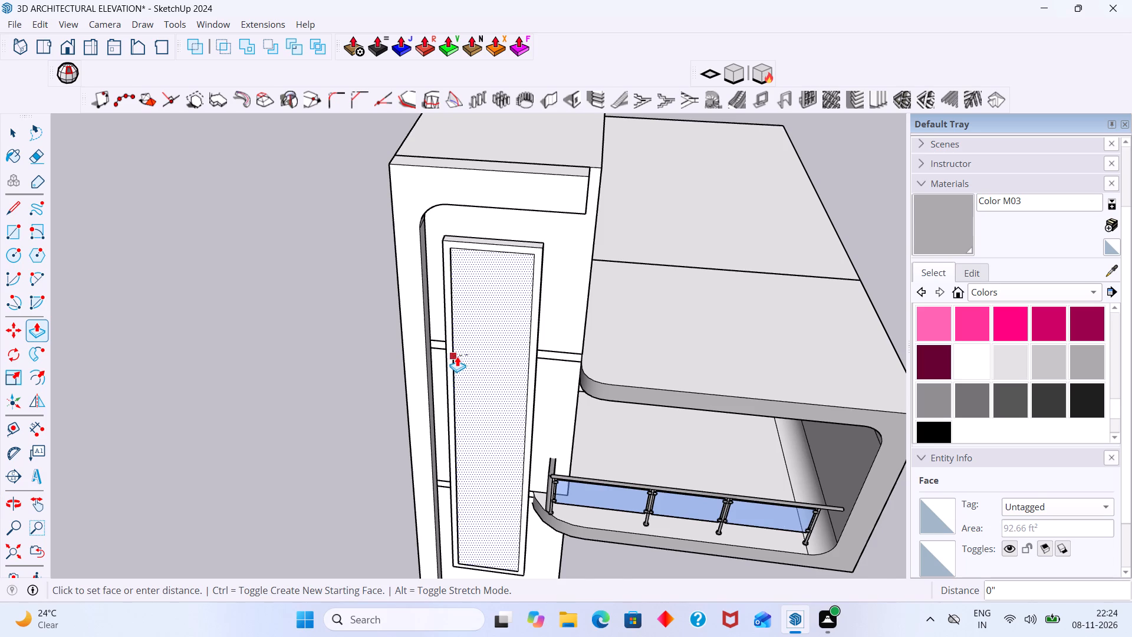
{"action": "scroll", "coordinate": [457, 354], "scroll_direction": "up", "scroll_amount": 5}
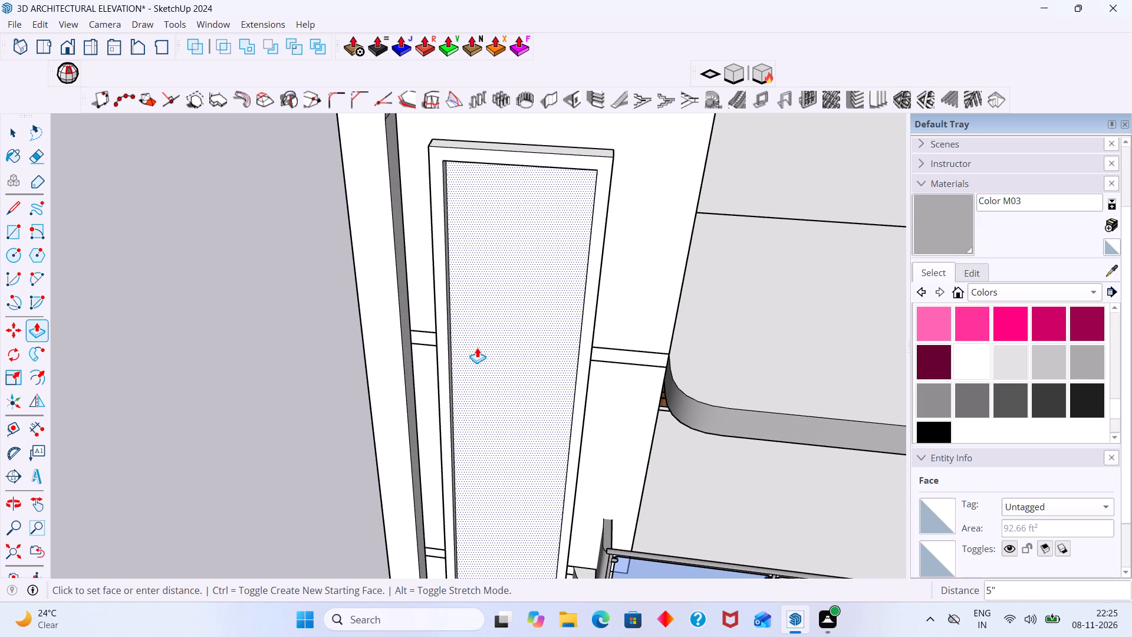
{"action": "left_click", "coordinate": [477, 347]}
{"action": "key", "text": "space"}
{"action": "scroll", "coordinate": [486, 395], "scroll_direction": "down", "scroll_amount": 12}
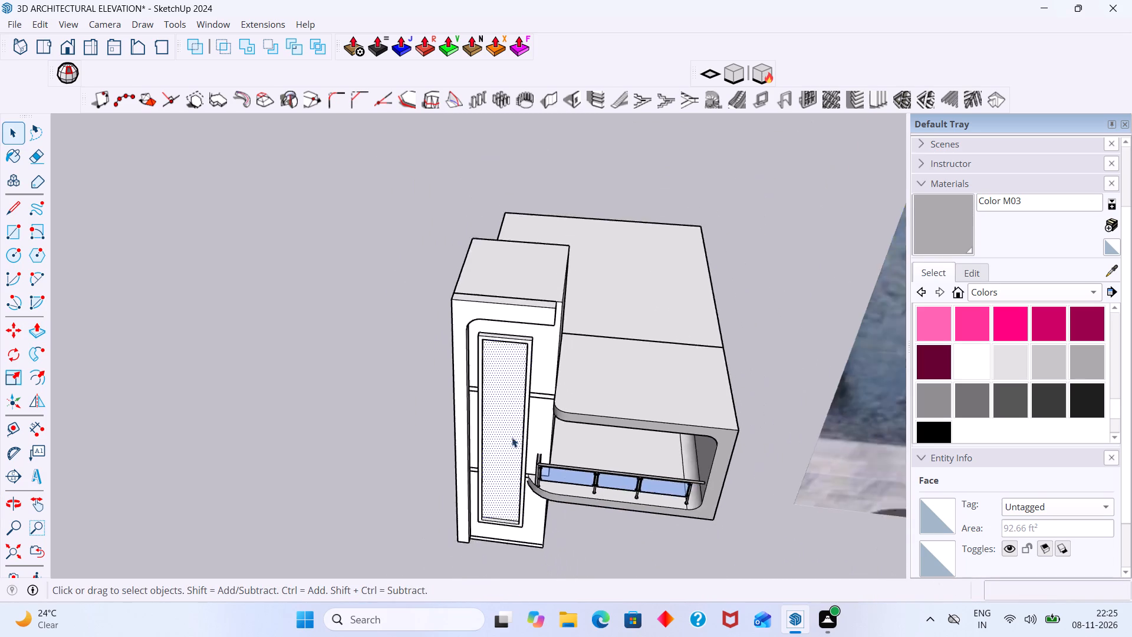
{"action": "scroll", "coordinate": [512, 437], "scroll_direction": "down", "scroll_amount": 1}
{"action": "left_click", "coordinate": [689, 242]}
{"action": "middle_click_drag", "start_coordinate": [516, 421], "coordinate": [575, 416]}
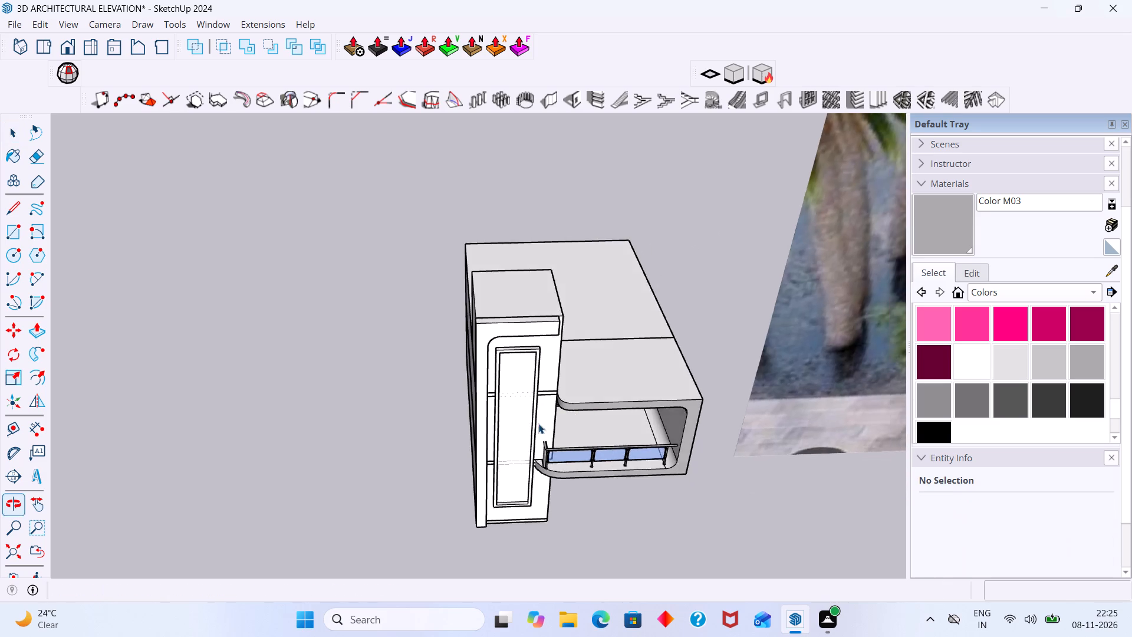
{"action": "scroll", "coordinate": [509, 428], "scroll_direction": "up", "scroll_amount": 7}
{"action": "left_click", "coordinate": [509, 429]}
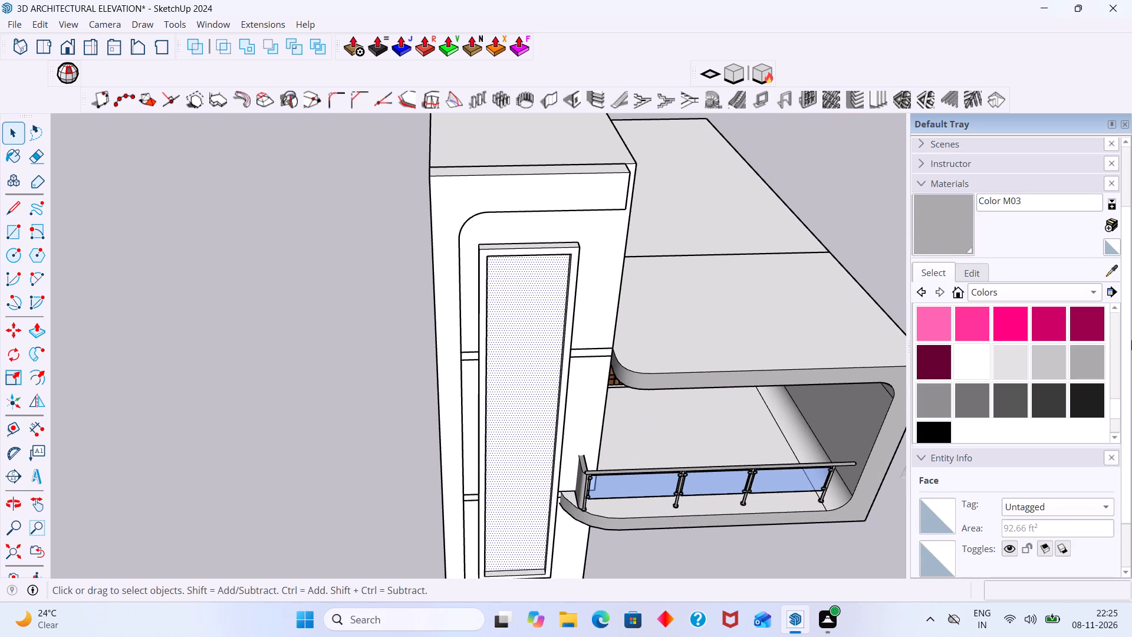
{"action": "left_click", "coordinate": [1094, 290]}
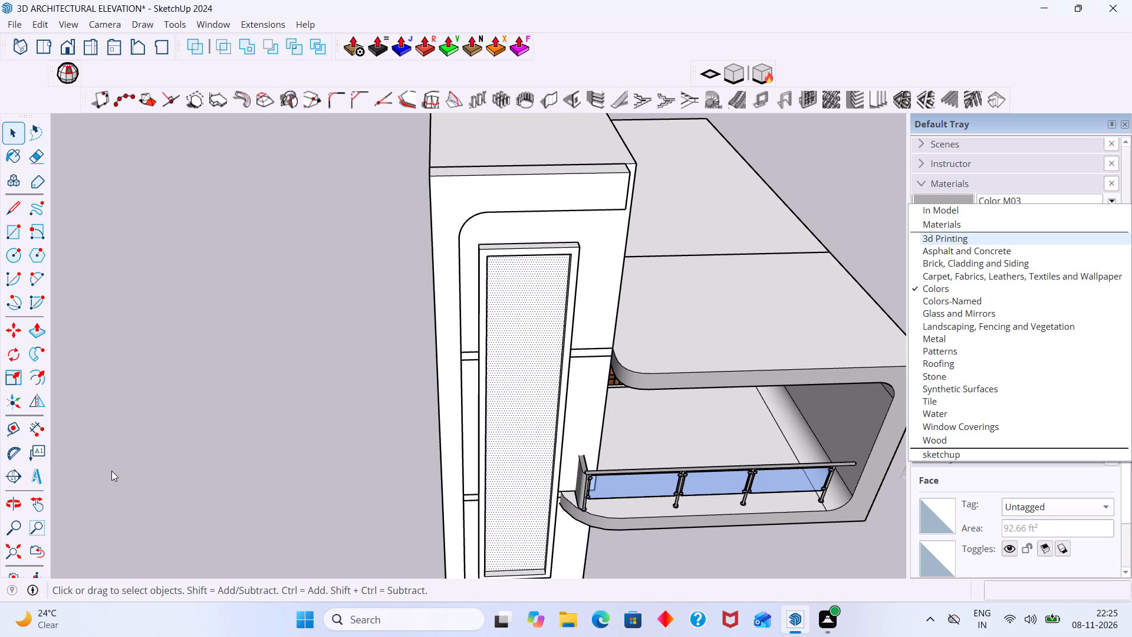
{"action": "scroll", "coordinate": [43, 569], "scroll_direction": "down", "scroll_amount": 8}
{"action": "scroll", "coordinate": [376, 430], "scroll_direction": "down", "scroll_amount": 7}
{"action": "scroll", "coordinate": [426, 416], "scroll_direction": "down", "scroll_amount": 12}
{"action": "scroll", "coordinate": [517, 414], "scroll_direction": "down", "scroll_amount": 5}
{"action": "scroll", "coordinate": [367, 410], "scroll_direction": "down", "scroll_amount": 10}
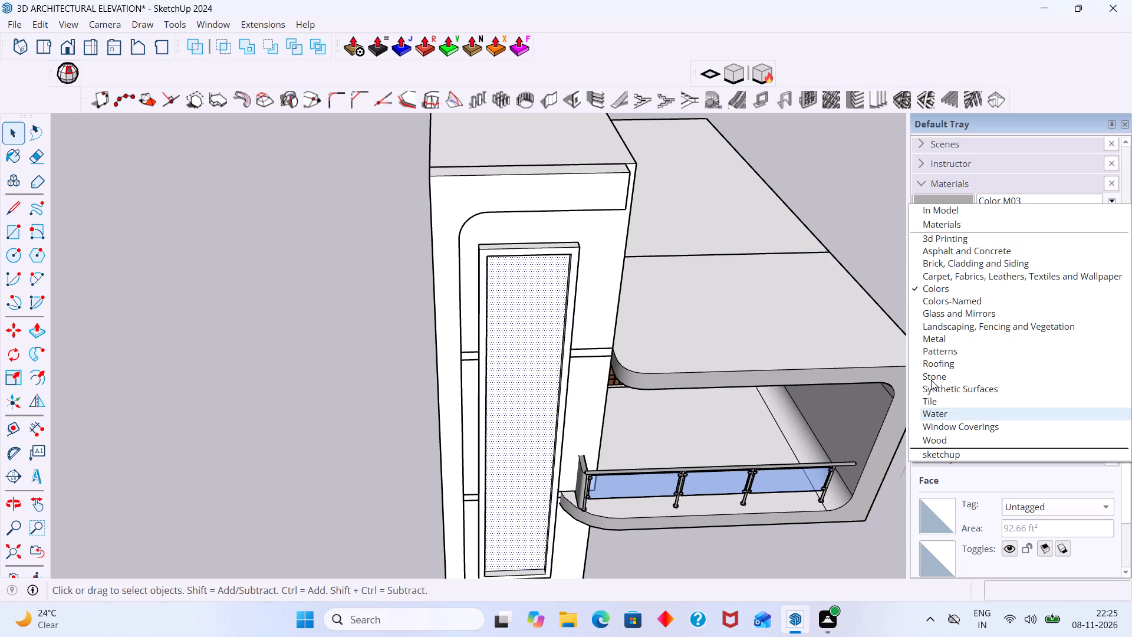
Save the model.
{"action": "left_click", "coordinate": [15, 24]}
{"action": "left_click", "coordinate": [37, 99]}
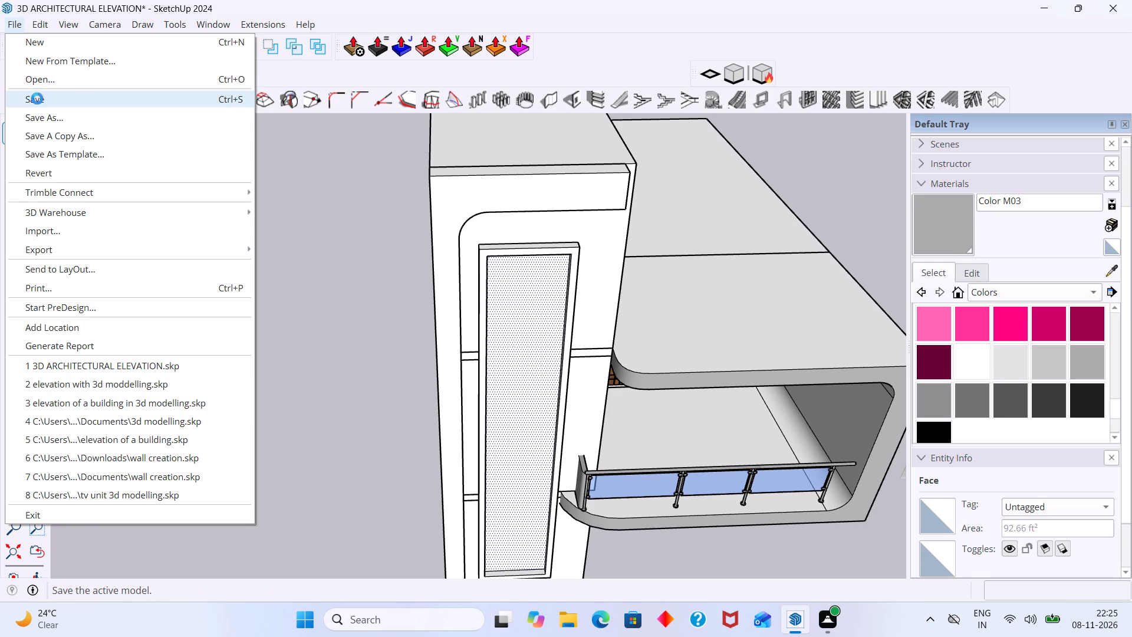
Save the model again after viewing the framed tower window.
{"action": "scroll", "coordinate": [522, 333], "scroll_direction": "down", "scroll_amount": 6}
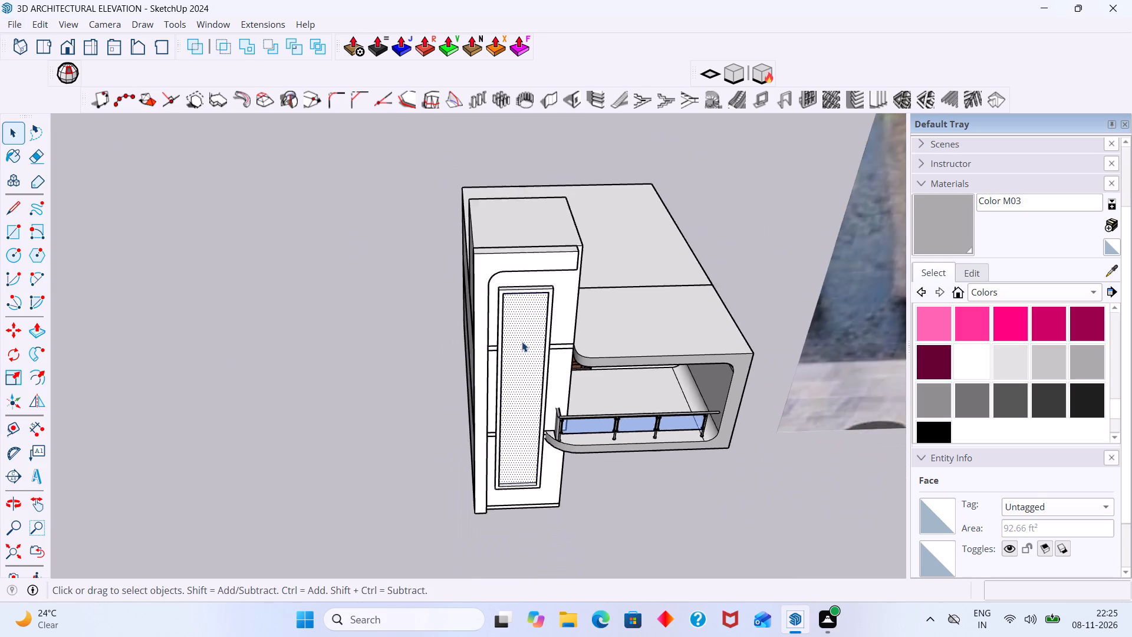
{"action": "scroll", "coordinate": [522, 342], "scroll_direction": "down", "scroll_amount": 3}
{"action": "middle_click_drag", "start_coordinate": [531, 382], "coordinate": [549, 333]}
{"action": "scroll", "coordinate": [391, 400], "scroll_direction": "up", "scroll_amount": 7}
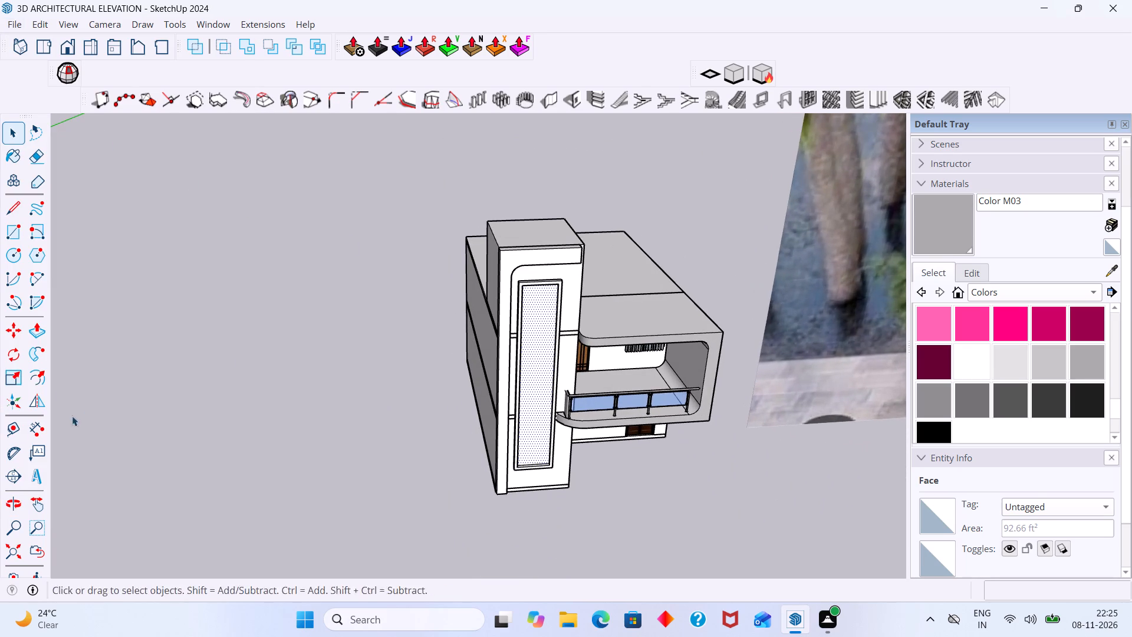
{"action": "scroll", "coordinate": [525, 416], "scroll_direction": "up", "scroll_amount": 9}
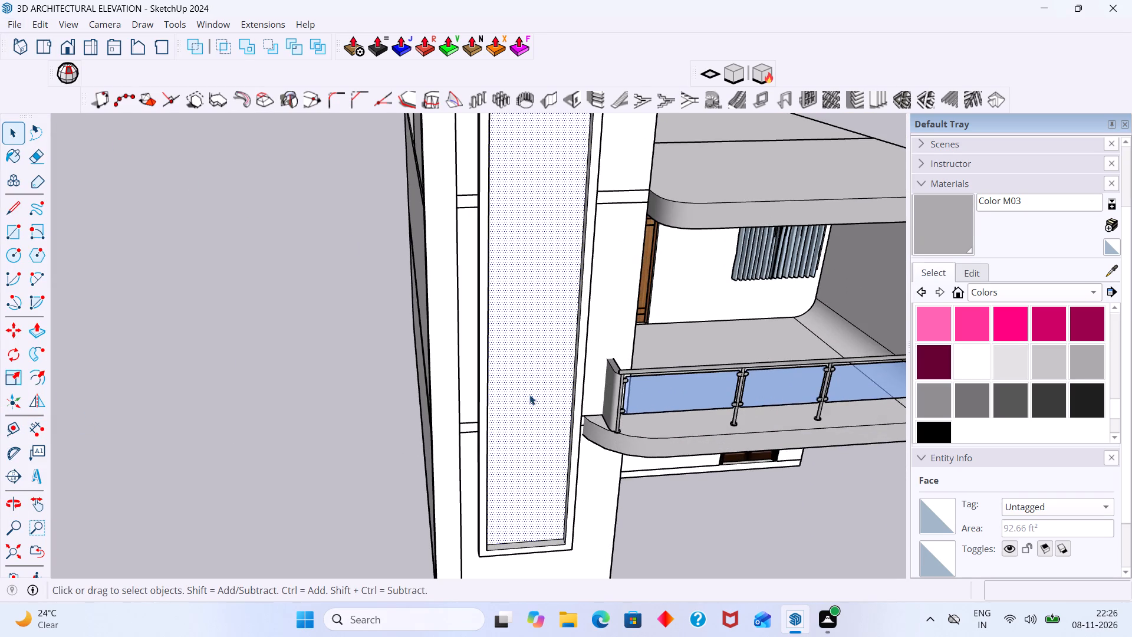
{"action": "scroll", "coordinate": [528, 393], "scroll_direction": "down", "scroll_amount": 12}
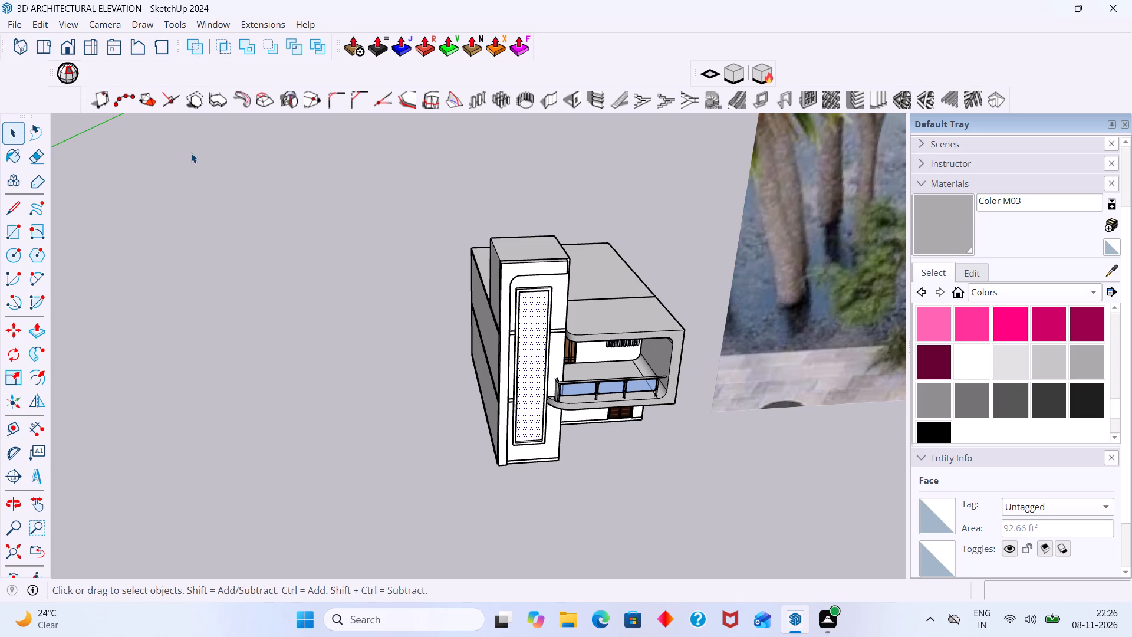
{"action": "left_click", "coordinate": [12, 24]}
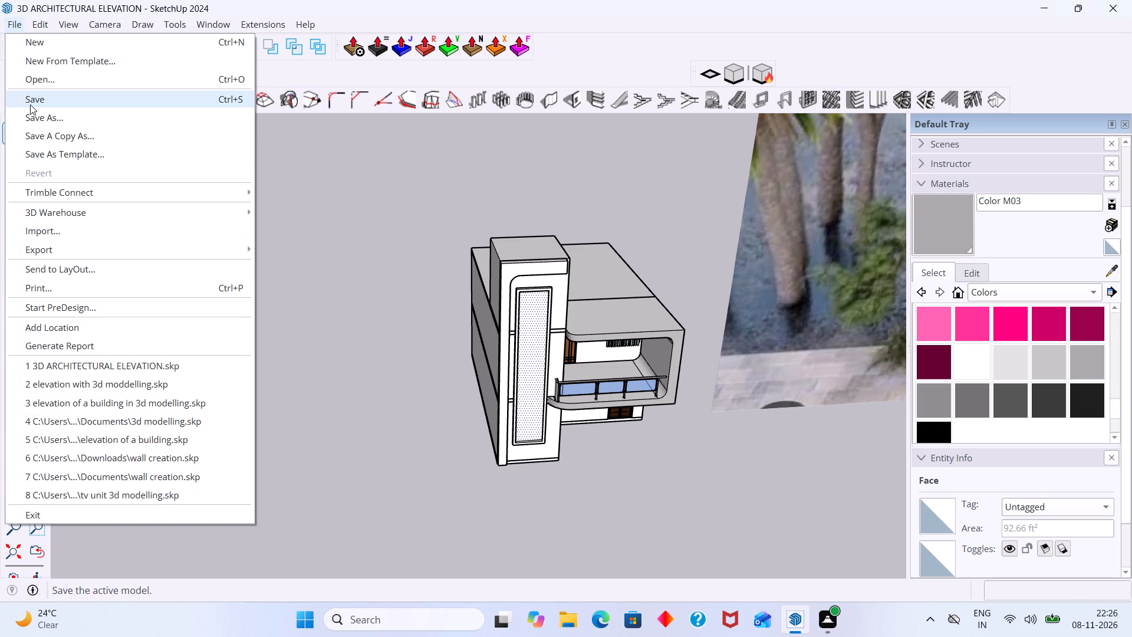
{"action": "left_click", "coordinate": [30, 104]}
Sample Translucent Glass Blue from the balcony railing glass and paint the tower window's recessed pane with it.
{"action": "scroll", "coordinate": [516, 360], "scroll_direction": "up", "scroll_amount": 2}
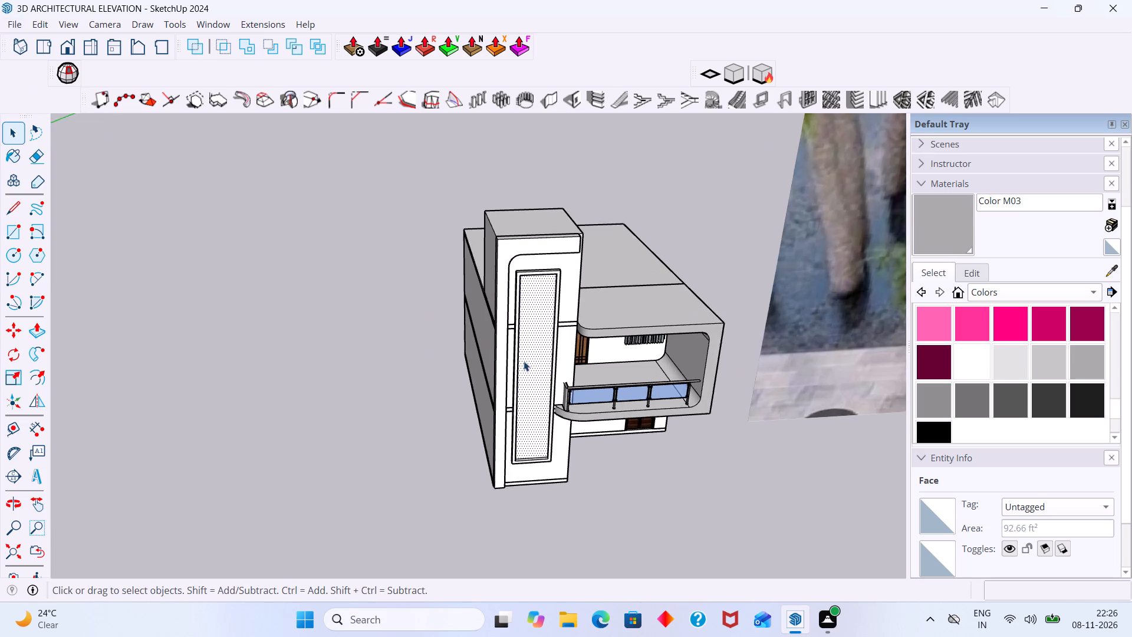
{"action": "scroll", "coordinate": [524, 361], "scroll_direction": "up", "scroll_amount": 2}
{"action": "left_click", "coordinate": [1108, 274]}
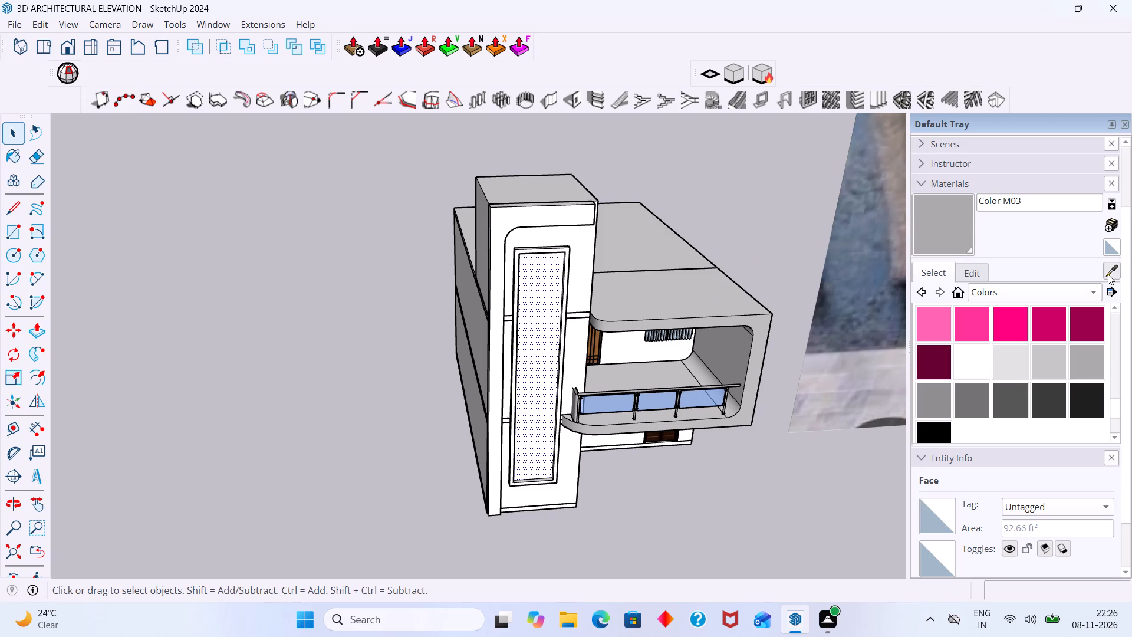
{"action": "left_click", "coordinate": [601, 406]}
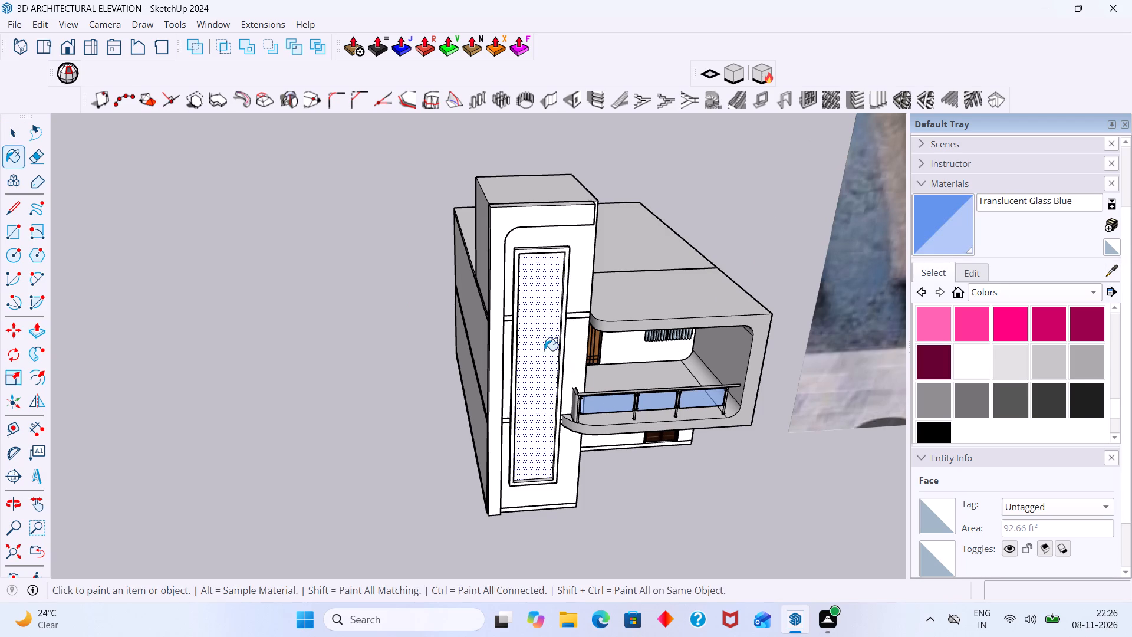
{"action": "left_click", "coordinate": [544, 350]}
{"action": "key", "text": "space"}
Examine the glazed tower window from several angles and compare the house with the reference picture.
{"action": "scroll", "coordinate": [560, 340], "scroll_direction": "down", "scroll_amount": 6}
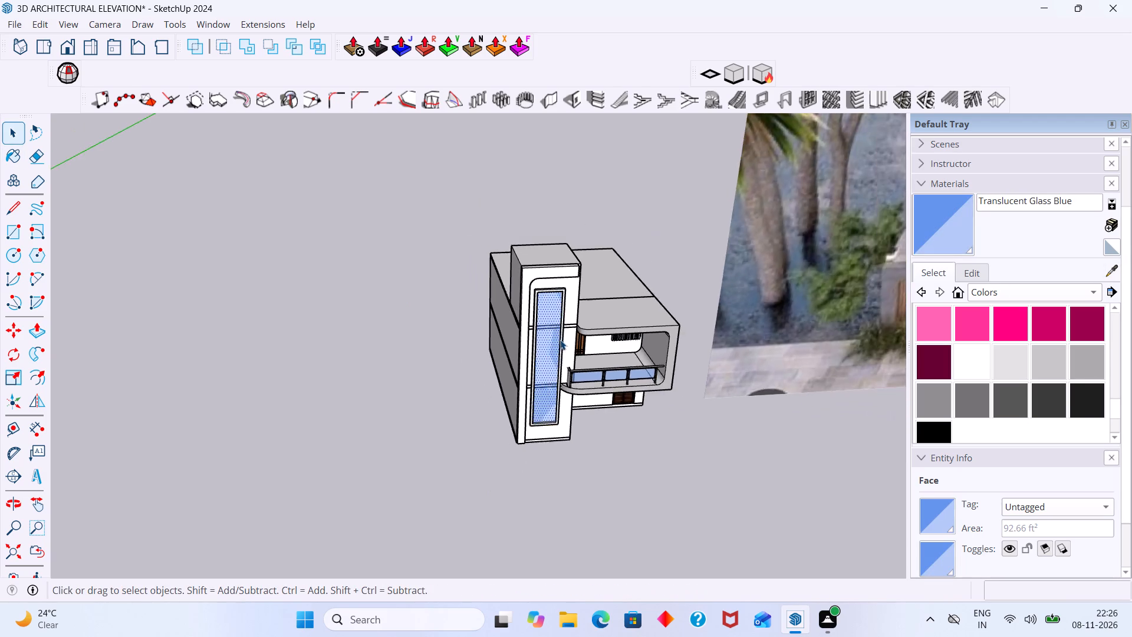
{"action": "scroll", "coordinate": [557, 335], "scroll_direction": "up", "scroll_amount": 7}
{"action": "middle_click_drag", "start_coordinate": [556, 325], "coordinate": [624, 347]}
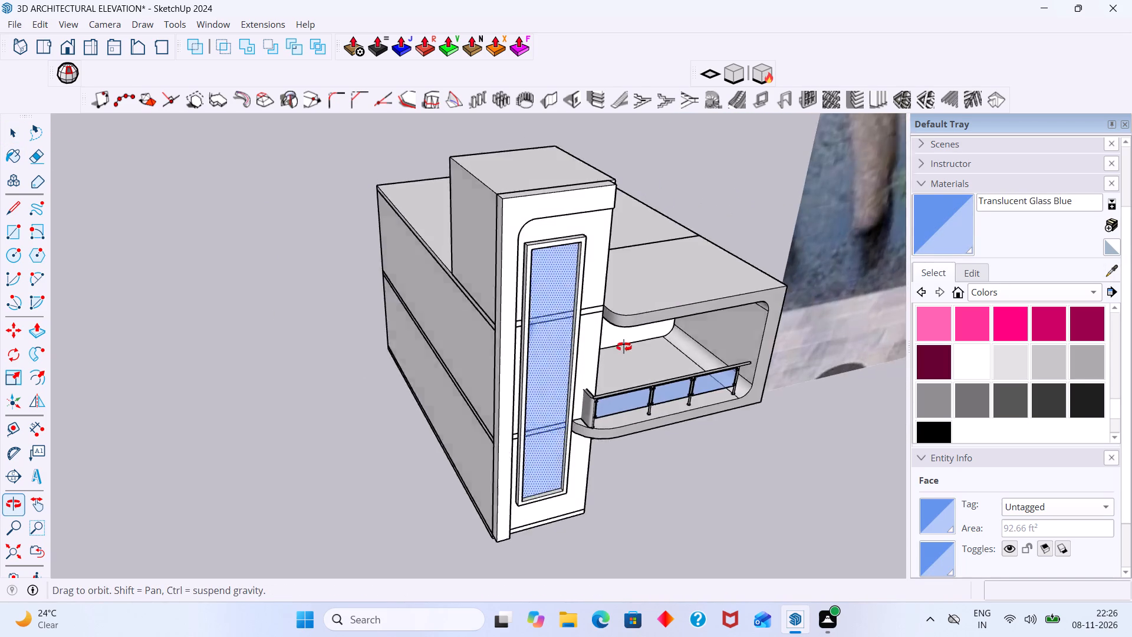
{"action": "middle_click_drag", "start_coordinate": [624, 347], "coordinate": [617, 346]}
{"action": "scroll", "coordinate": [616, 346], "scroll_direction": "down", "scroll_amount": 7}
{"action": "middle_click_drag", "start_coordinate": [614, 346], "coordinate": [439, 306], "text": "shift"}
{"action": "scroll", "coordinate": [501, 303], "scroll_direction": "down", "scroll_amount": 2}
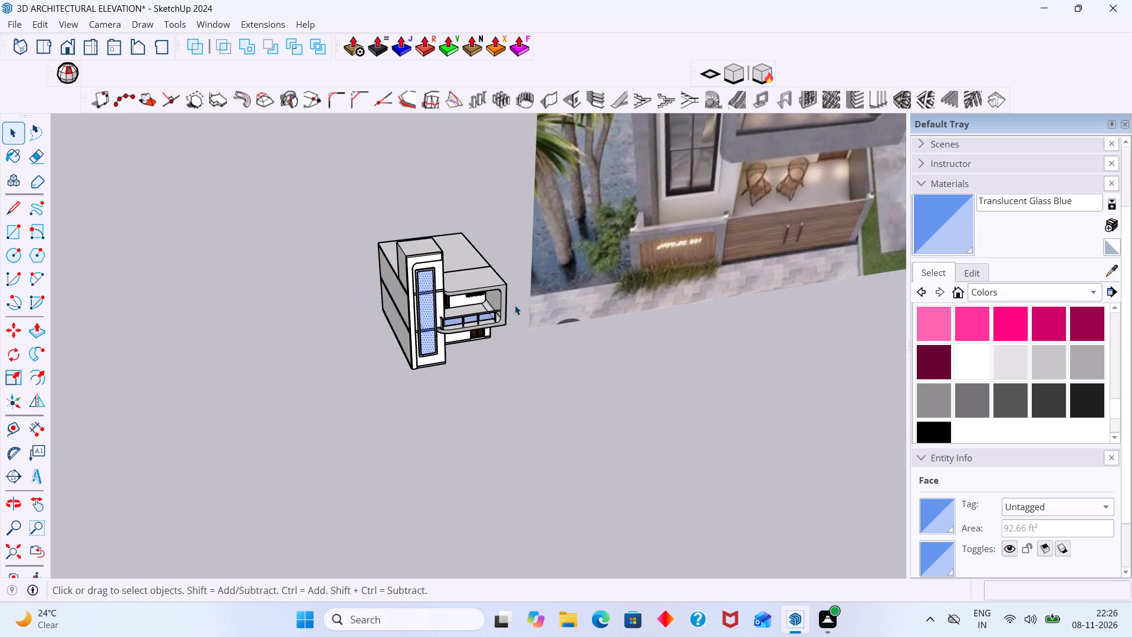
Compare the tower's glazed window with the reference picture and examine it from several angles.
{"action": "scroll", "coordinate": [515, 305], "scroll_direction": "down", "scroll_amount": 5}
{"action": "middle_click_drag", "start_coordinate": [593, 303], "coordinate": [528, 543], "text": "shift"}
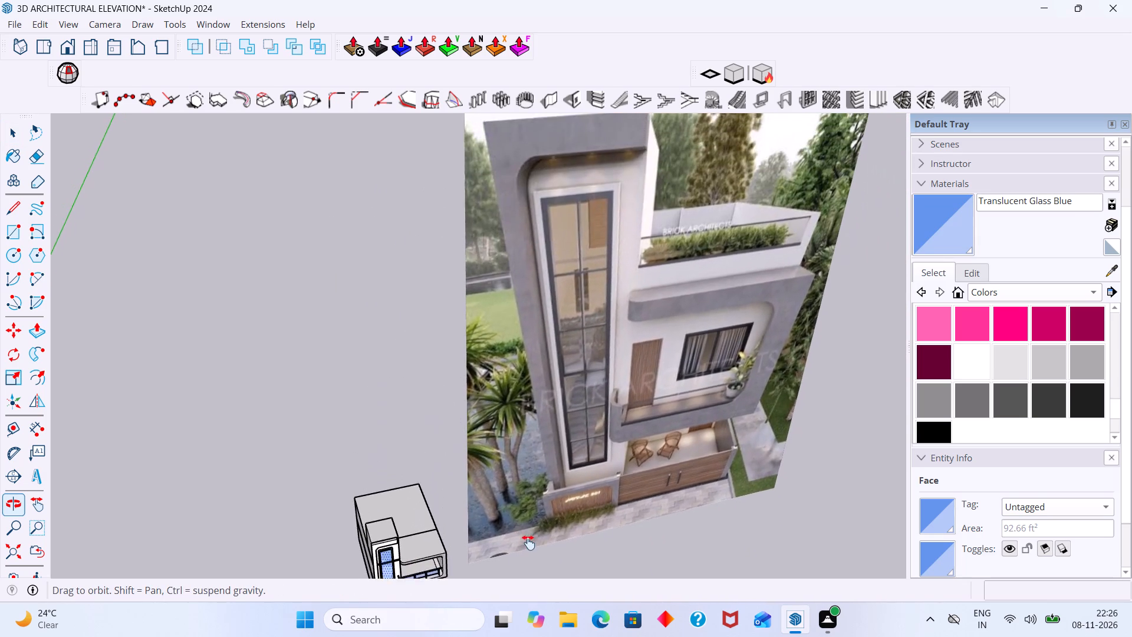
{"action": "middle_click_drag", "start_coordinate": [528, 543], "coordinate": [490, 437], "text": "shift"}
{"action": "scroll", "coordinate": [370, 435], "scroll_direction": "up", "scroll_amount": 11}
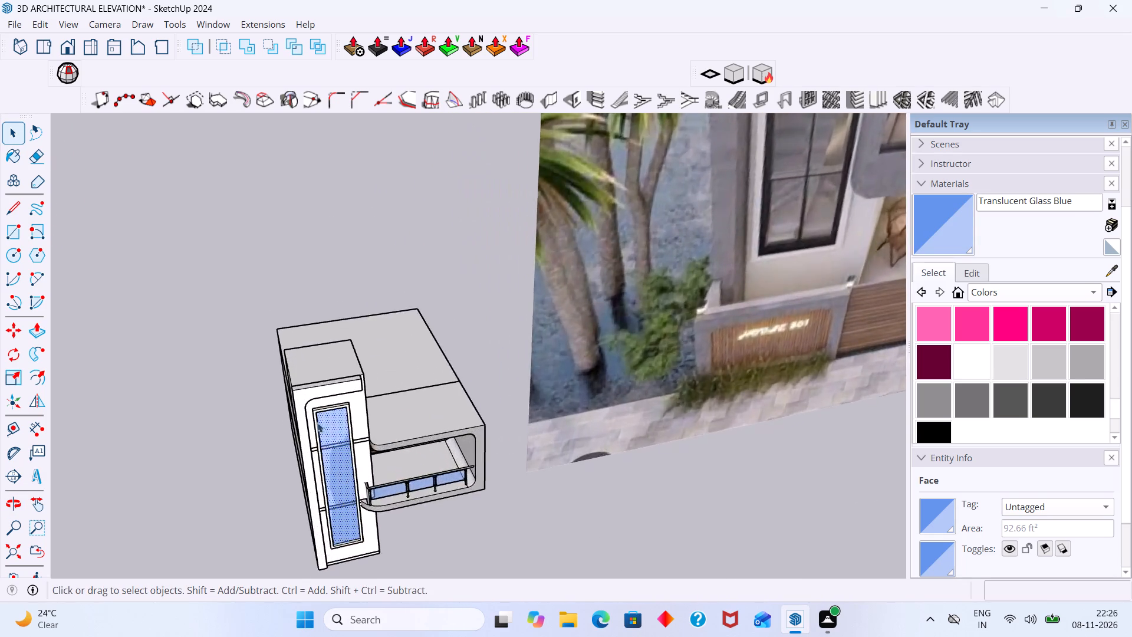
{"action": "scroll", "coordinate": [317, 422], "scroll_direction": "up", "scroll_amount": 4}
{"action": "middle_click_drag", "start_coordinate": [339, 423], "coordinate": [302, 415]}
{"action": "scroll", "coordinate": [312, 428], "scroll_direction": "up", "scroll_amount": 9}
{"action": "middle_click_drag", "start_coordinate": [359, 410], "coordinate": [394, 385], "text": "shift"}
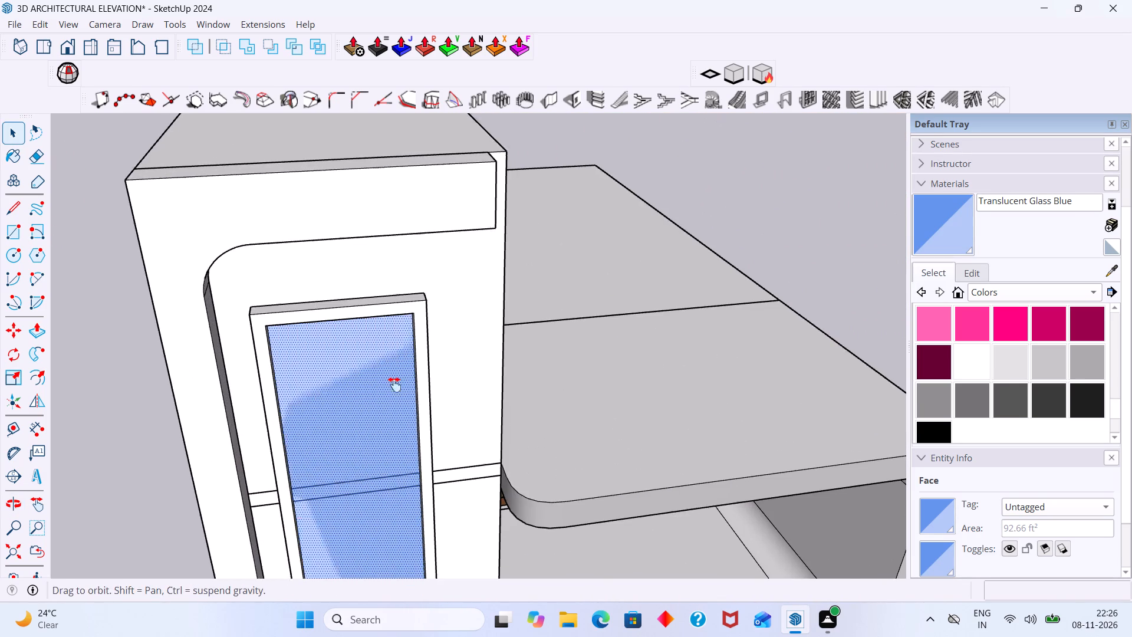
{"action": "middle_click_drag", "start_coordinate": [394, 385], "coordinate": [485, 343], "text": "shift"}
{"action": "scroll", "coordinate": [478, 366], "scroll_direction": "down", "scroll_amount": 2}
{"action": "middle_click_drag", "start_coordinate": [479, 366], "coordinate": [588, 246]}
{"action": "scroll", "coordinate": [588, 281], "scroll_direction": "down", "scroll_amount": 6}
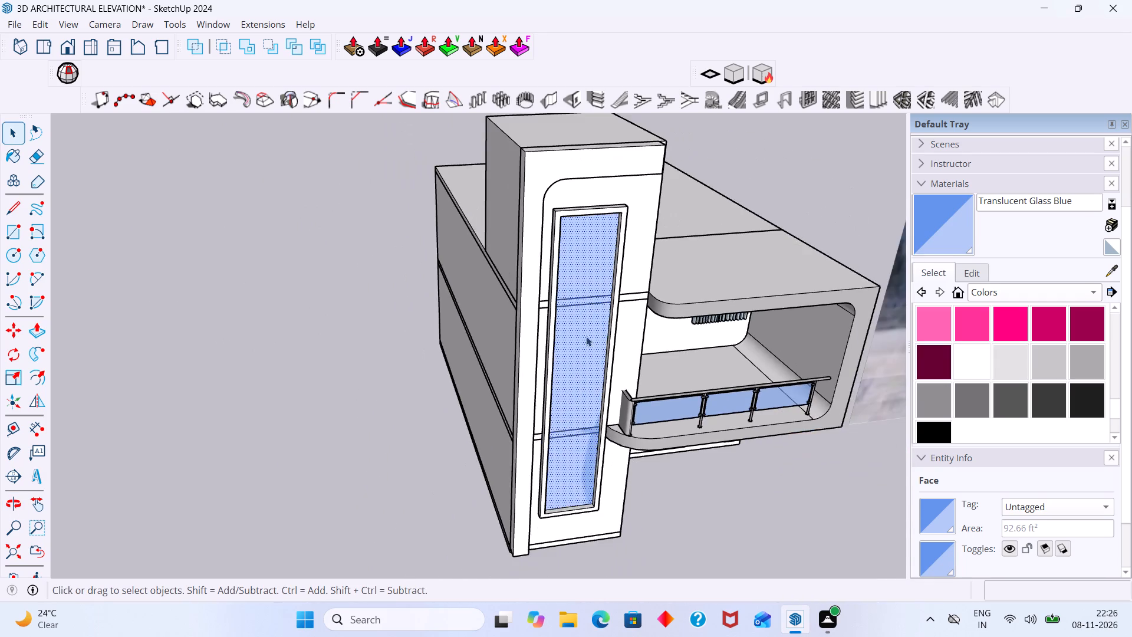
{"action": "middle_click_drag", "start_coordinate": [585, 338], "coordinate": [504, 328]}
{"action": "scroll", "coordinate": [559, 362], "scroll_direction": "down", "scroll_amount": 3}
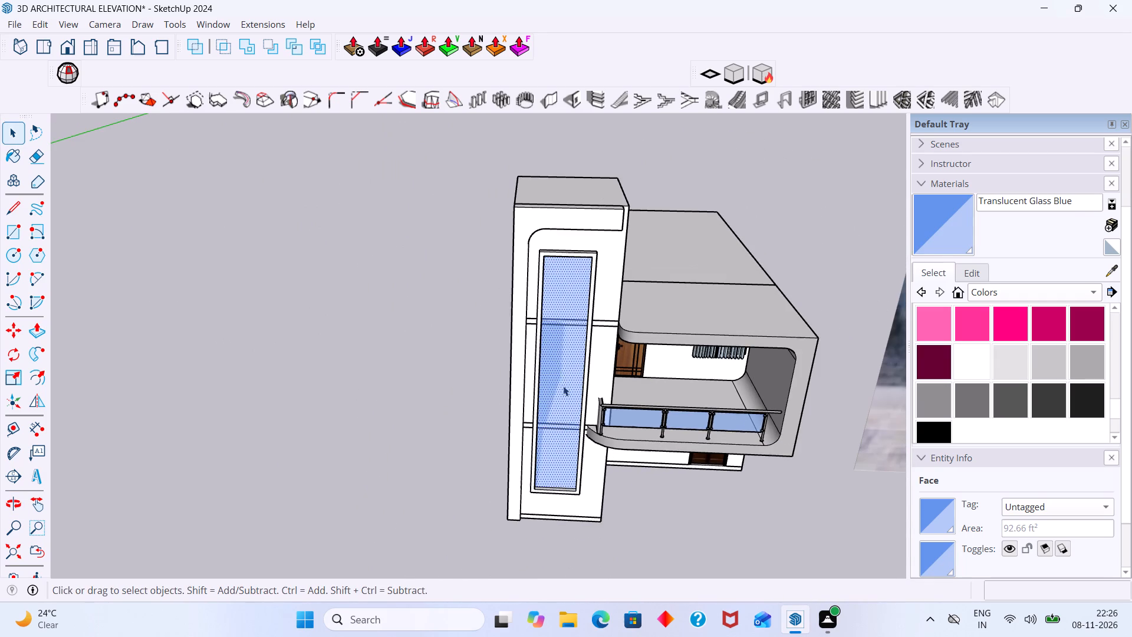
{"action": "scroll", "coordinate": [563, 386], "scroll_direction": "up", "scroll_amount": 6}
{"action": "scroll", "coordinate": [553, 390], "scroll_direction": "down", "scroll_amount": 3}
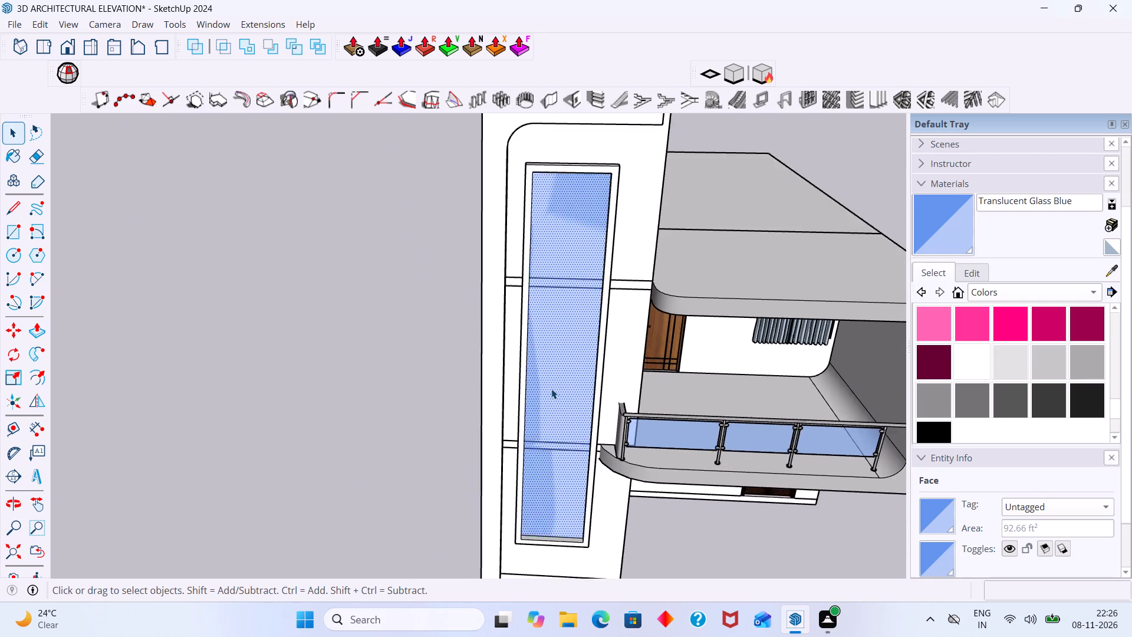
{"action": "scroll", "coordinate": [551, 389], "scroll_direction": "down", "scroll_amount": 3}
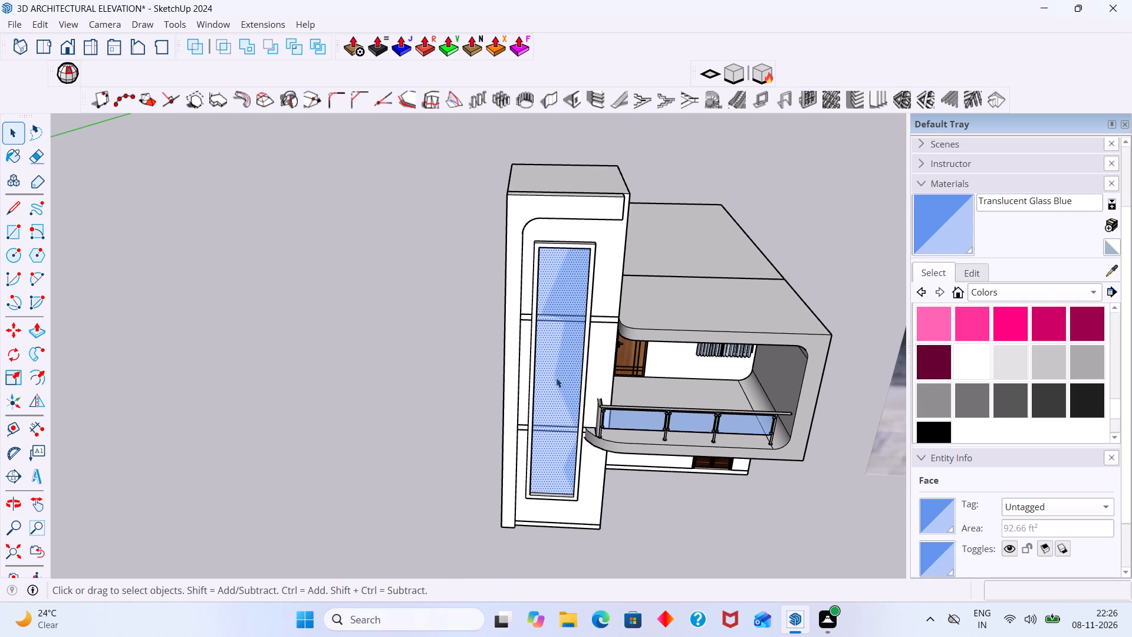
{"action": "scroll", "coordinate": [554, 374], "scroll_direction": "up", "scroll_amount": 1}
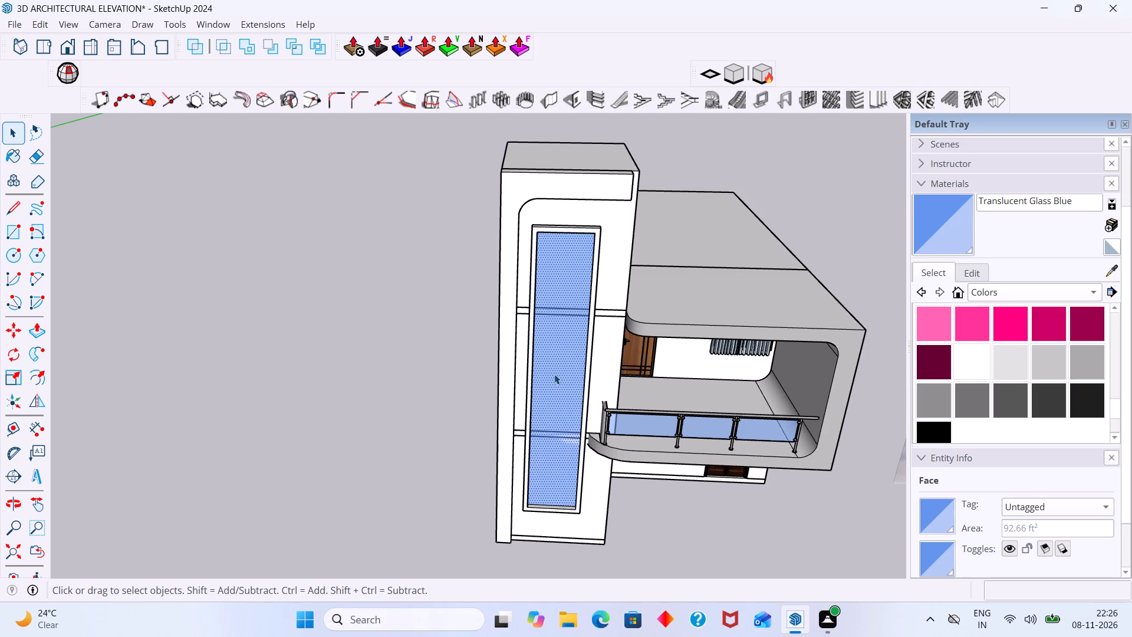
Undo the glass paint on the tower window's recessed pane and clear the selection.
{"action": "key", "text": "ctrl+z"}
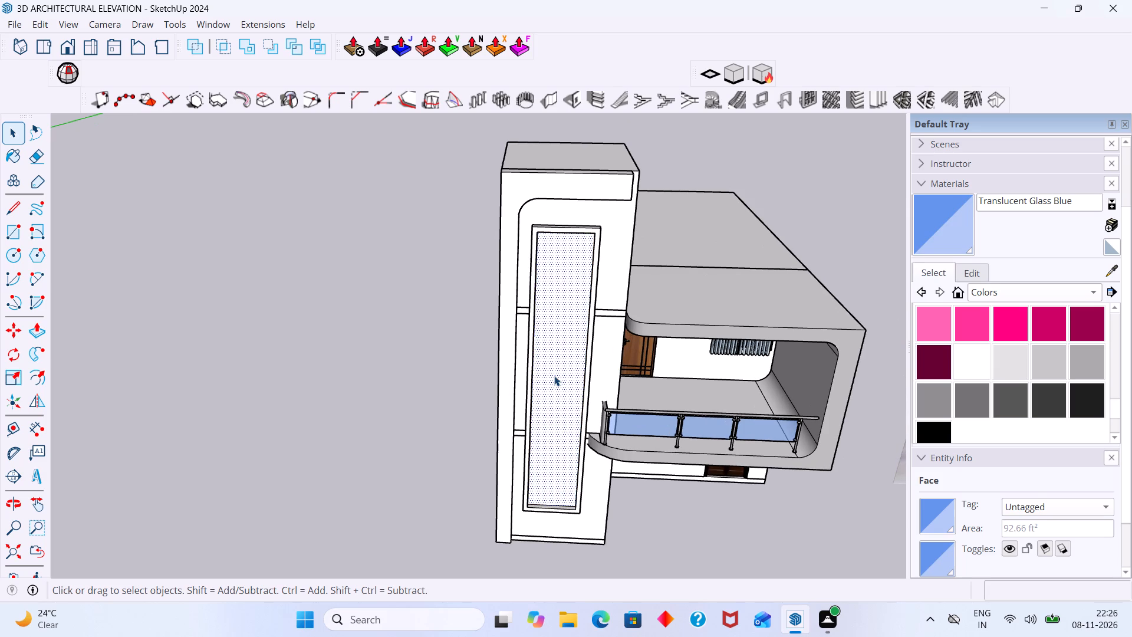
{"action": "scroll", "coordinate": [554, 376], "scroll_direction": "down", "scroll_amount": 6}
{"action": "scroll", "coordinate": [555, 398], "scroll_direction": "up", "scroll_amount": 2}
{"action": "left_click", "coordinate": [436, 370]}
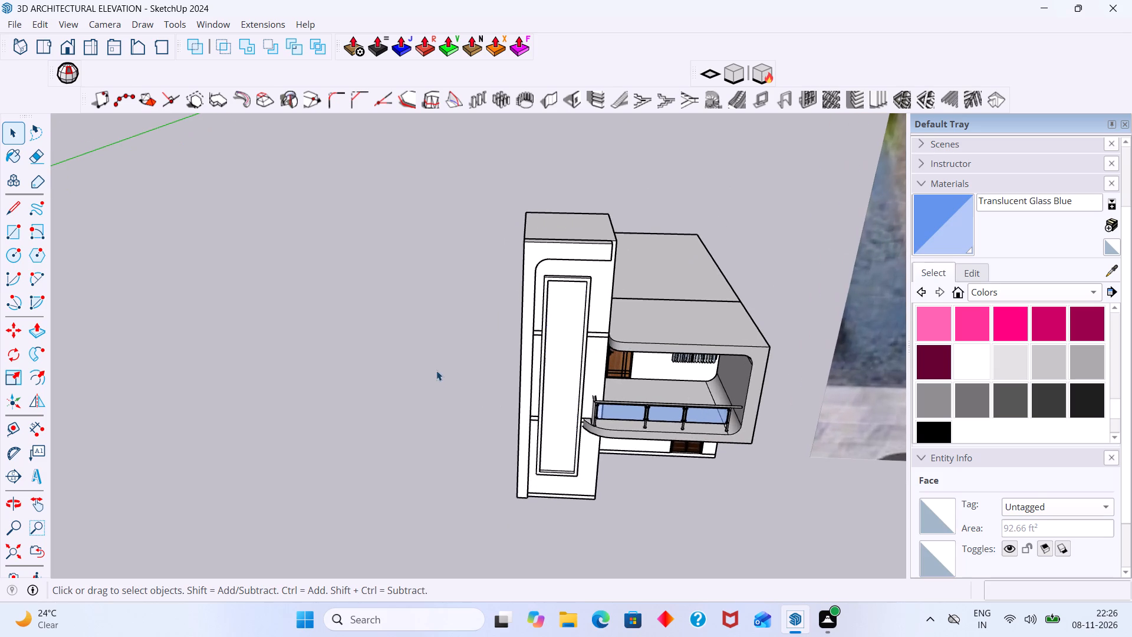
Divide the tower window's recessed pane with a rectangular Panel Divider frame of 1 row and 2 columns.
{"action": "scroll", "coordinate": [552, 382], "scroll_direction": "up", "scroll_amount": 3}
{"action": "left_click", "coordinate": [558, 382]}
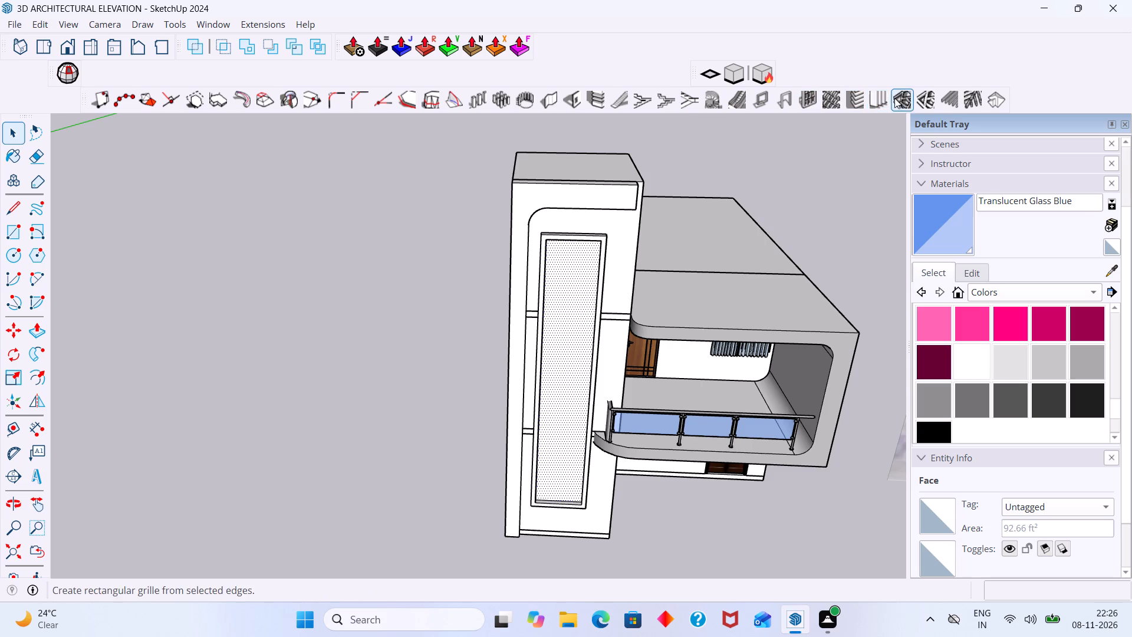
{"action": "left_click", "coordinate": [811, 97]}
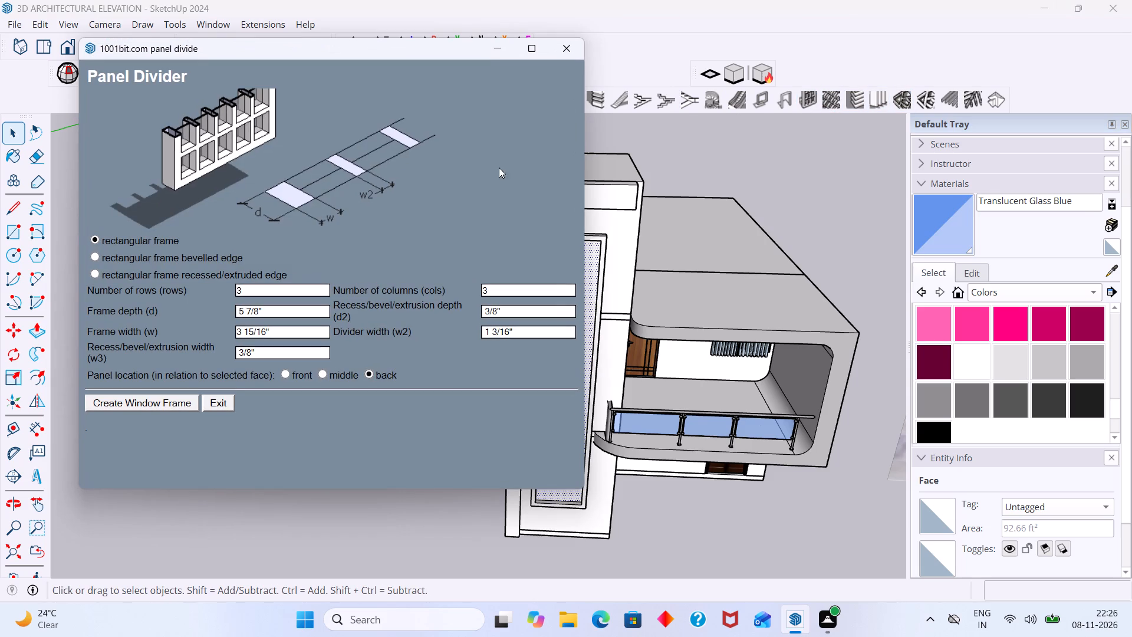
{"action": "left_click", "coordinate": [249, 293]}
{"action": "key", "text": "1"}
{"action": "left_click", "coordinate": [487, 288]}
{"action": "key", "text": "2"}
{"action": "left_click", "coordinate": [151, 400]}
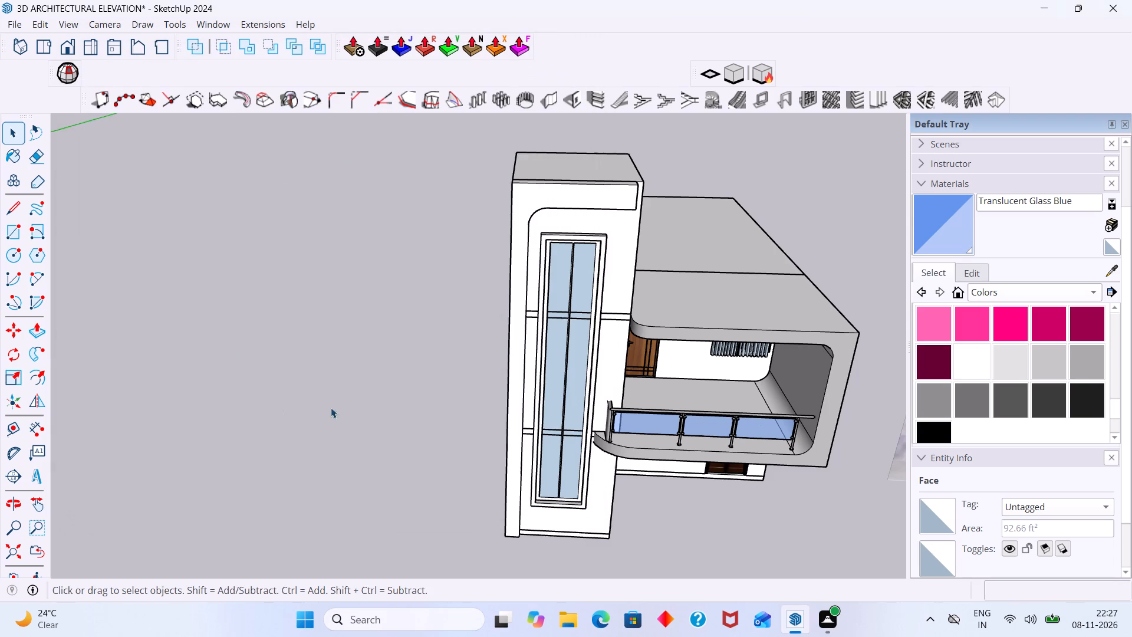
Inspect the divided tower window's frame, central divider and panes up close from several angles.
{"action": "scroll", "coordinate": [570, 383], "scroll_direction": "up", "scroll_amount": 7}
{"action": "middle_click_drag", "start_coordinate": [568, 373], "coordinate": [688, 406]}
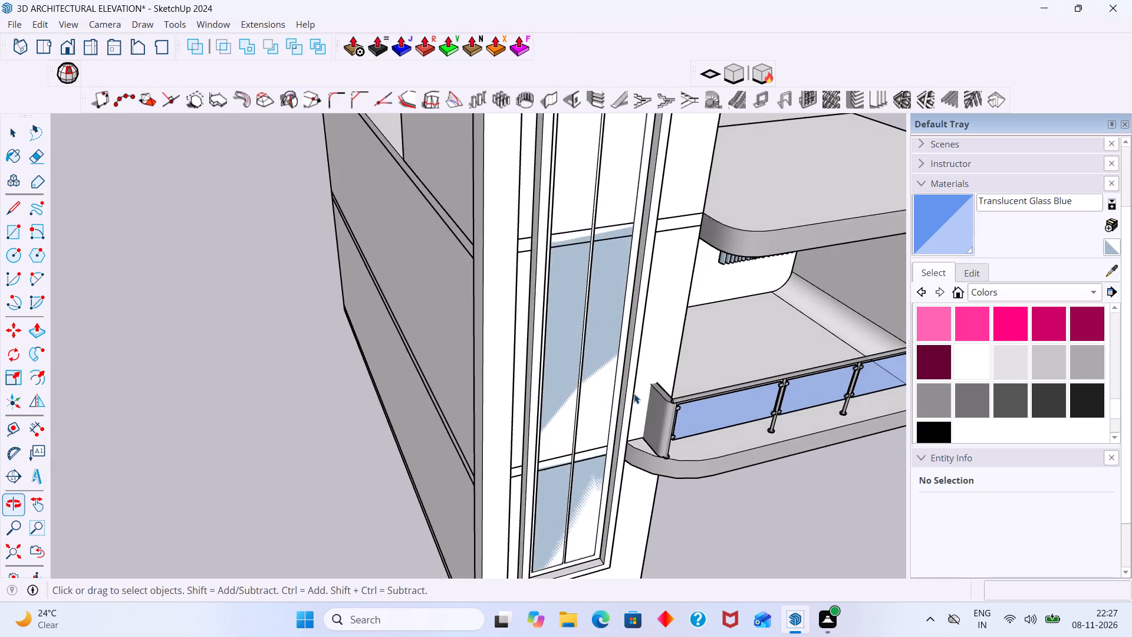
{"action": "scroll", "coordinate": [556, 380], "scroll_direction": "up", "scroll_amount": 8}
{"action": "middle_click_drag", "start_coordinate": [565, 375], "coordinate": [475, 374]}
{"action": "scroll", "coordinate": [481, 371], "scroll_direction": "down", "scroll_amount": 5}
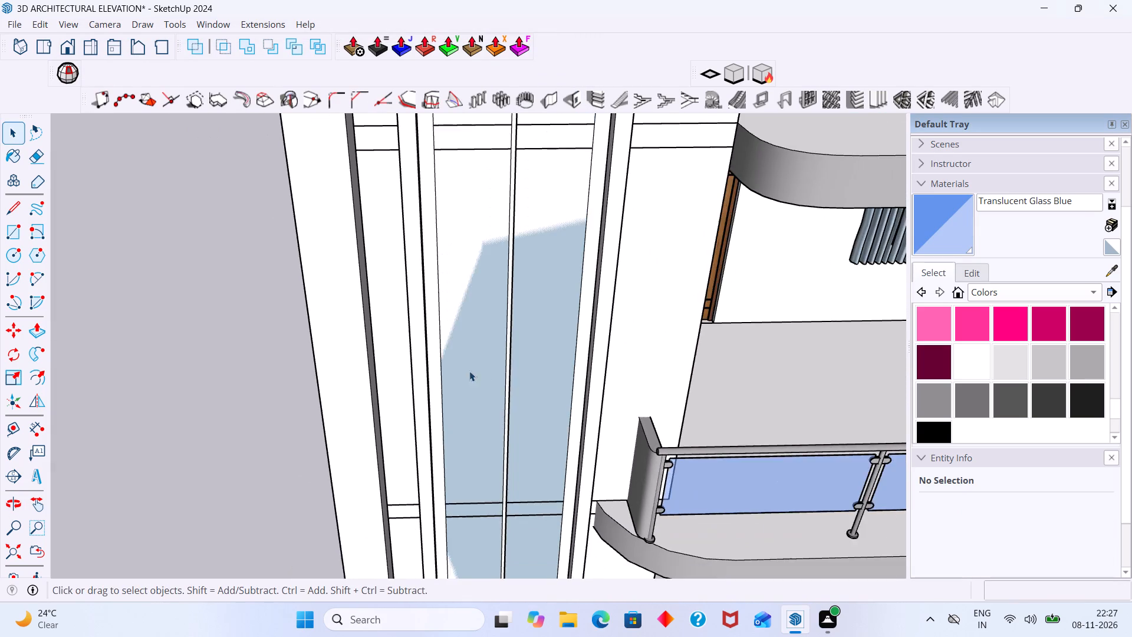
{"action": "scroll", "coordinate": [460, 353], "scroll_direction": "down", "scroll_amount": 3}
{"action": "scroll", "coordinate": [455, 295], "scroll_direction": "down", "scroll_amount": 3}
{"action": "scroll", "coordinate": [432, 298], "scroll_direction": "up", "scroll_amount": 8}
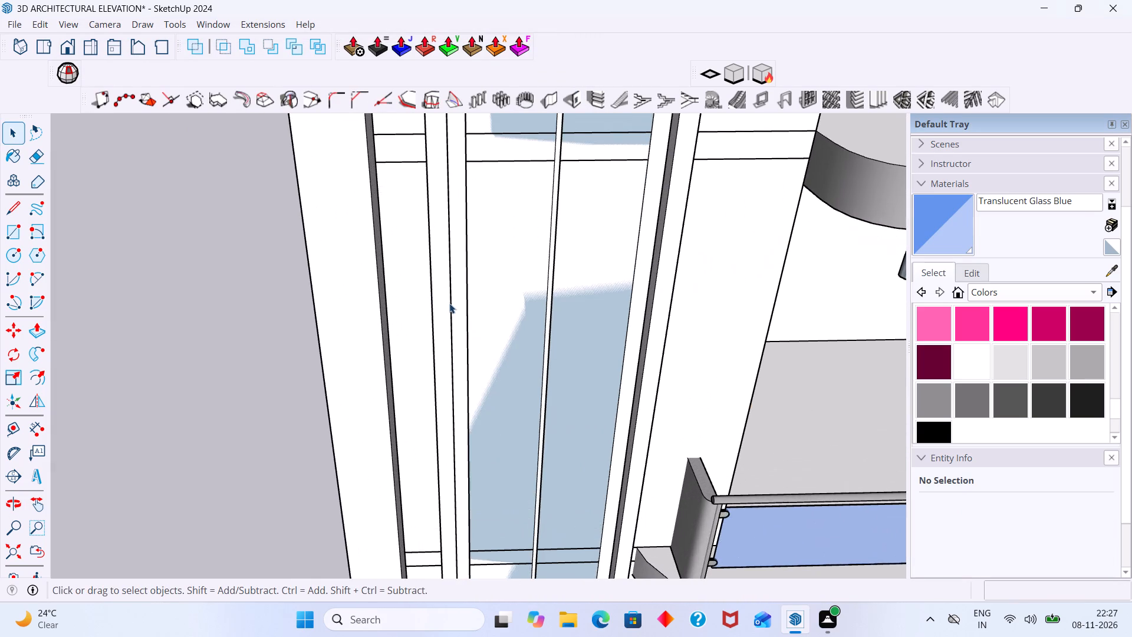
{"action": "scroll", "coordinate": [462, 308], "scroll_direction": "down", "scroll_amount": 3}
{"action": "middle_click_drag", "start_coordinate": [487, 319], "coordinate": [523, 510], "text": "shift"}
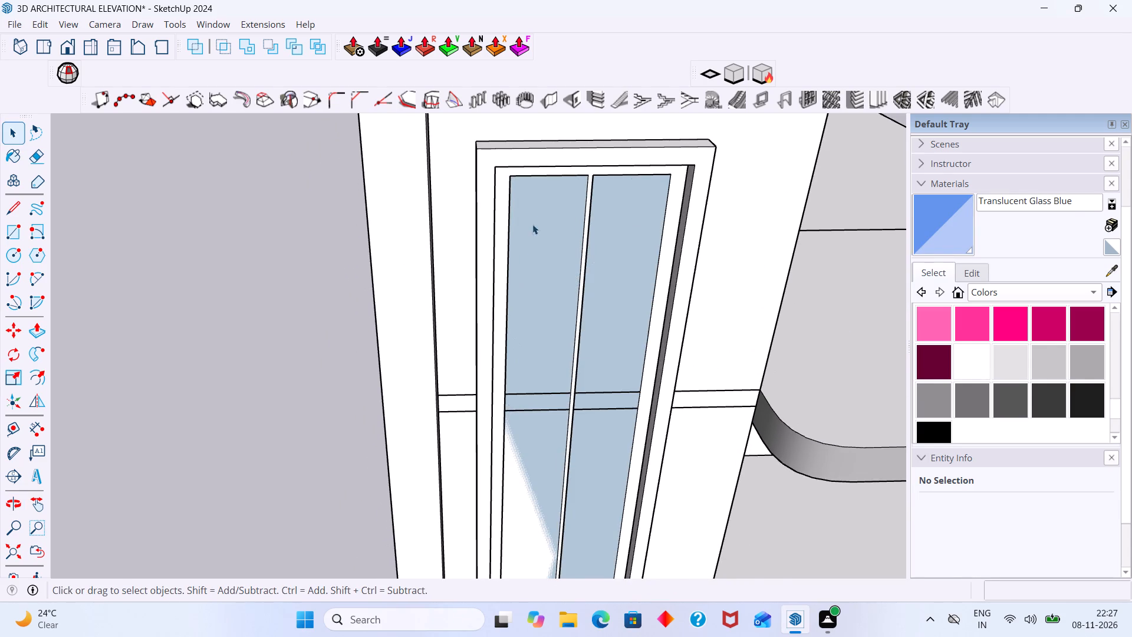
{"action": "scroll", "coordinate": [535, 169], "scroll_direction": "up", "scroll_amount": 3}
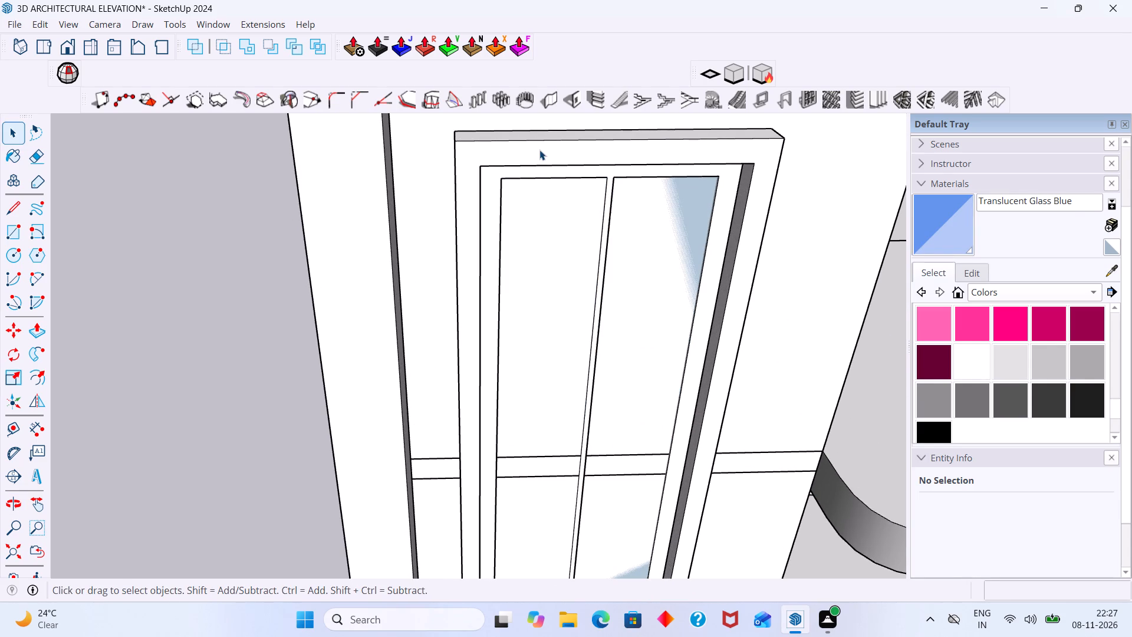
{"action": "middle_click_drag", "start_coordinate": [525, 228], "coordinate": [634, 186]}
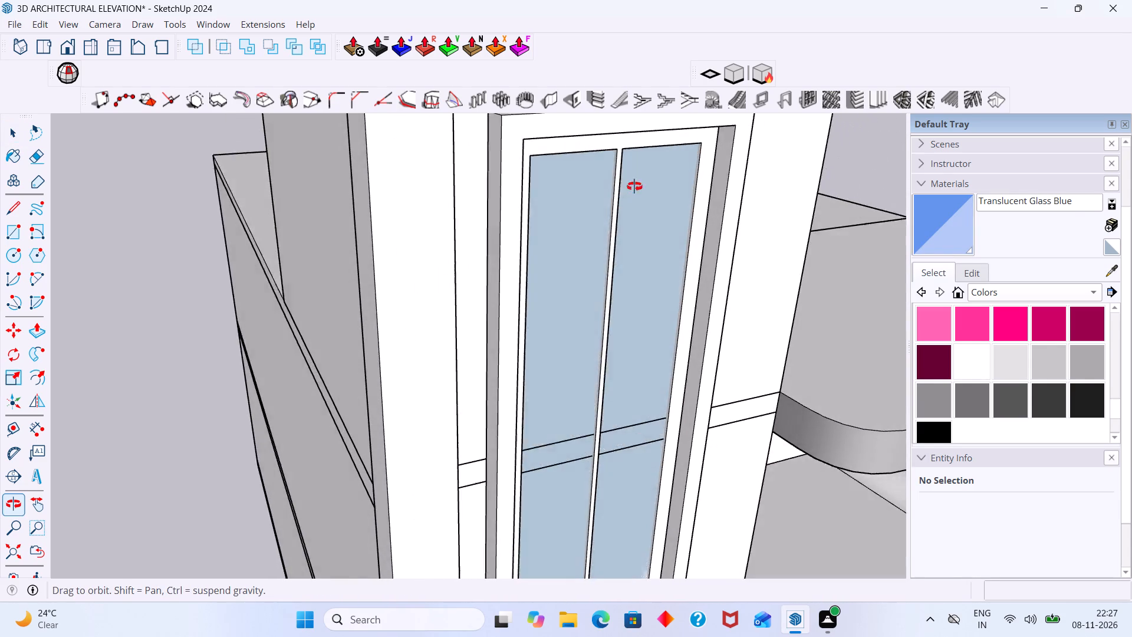
{"action": "middle_click_drag", "start_coordinate": [634, 186], "coordinate": [394, 188]}
{"action": "scroll", "coordinate": [542, 261], "scroll_direction": "down", "scroll_amount": 2}
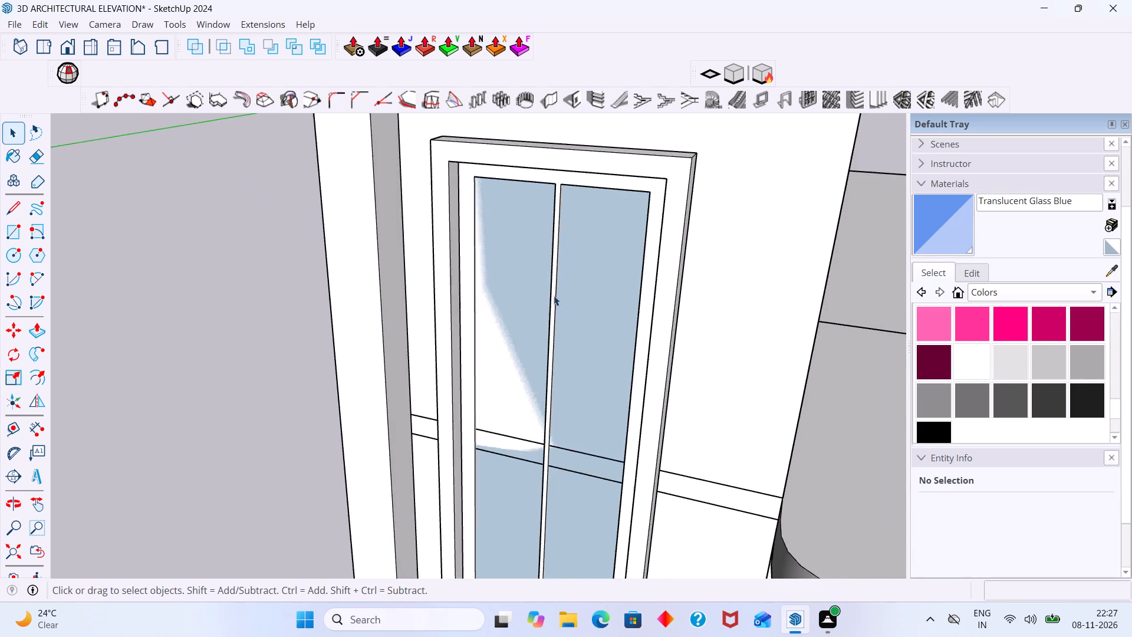
{"action": "scroll", "coordinate": [554, 295], "scroll_direction": "down", "scroll_amount": 4}
{"action": "middle_click_drag", "start_coordinate": [511, 398], "coordinate": [550, 252], "text": "shift"}
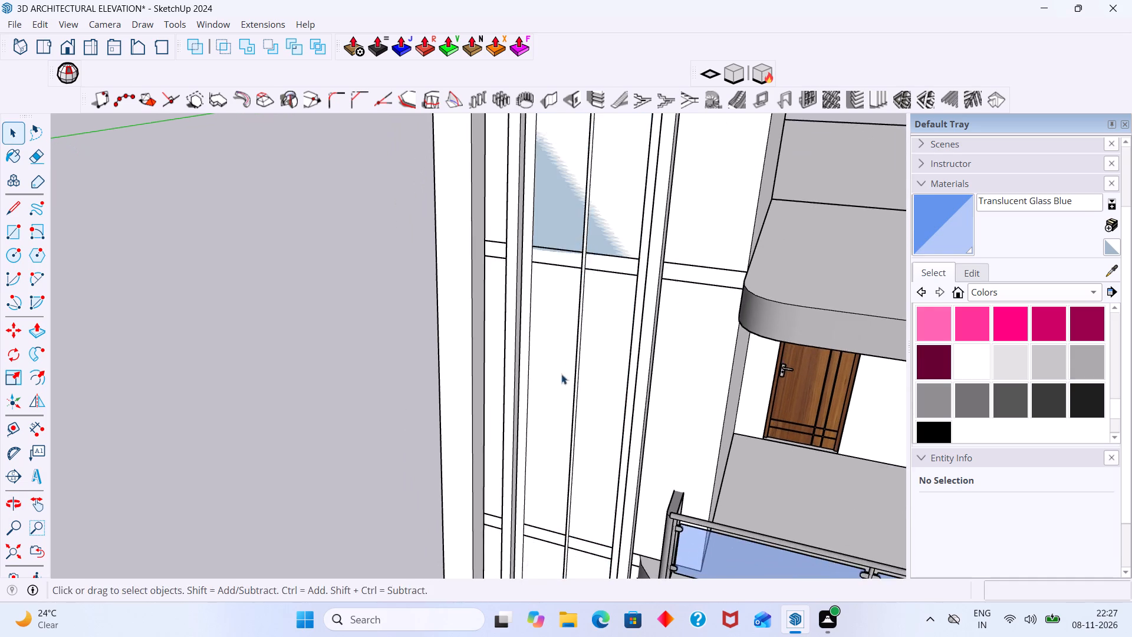
Paint the glass of the divided tower window with Translucent Glass Blue.
{"action": "middle_click_drag", "start_coordinate": [561, 374], "coordinate": [632, 394]}
{"action": "scroll", "coordinate": [540, 362], "scroll_direction": "up", "scroll_amount": 4}
{"action": "left_click", "coordinate": [549, 365]}
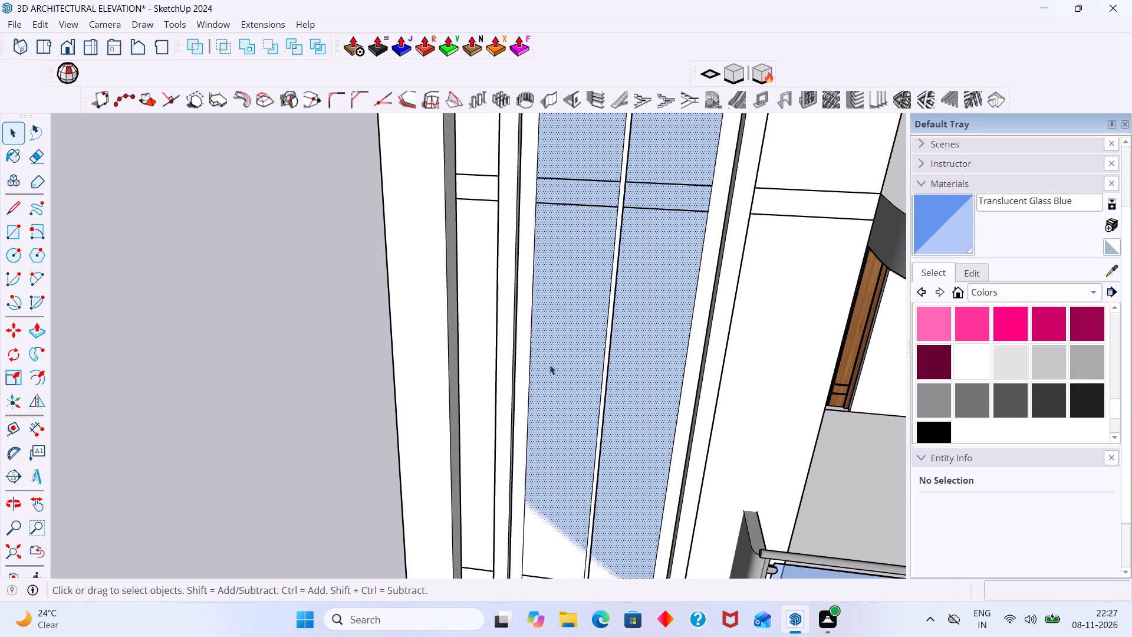
{"action": "left_click", "coordinate": [952, 236]}
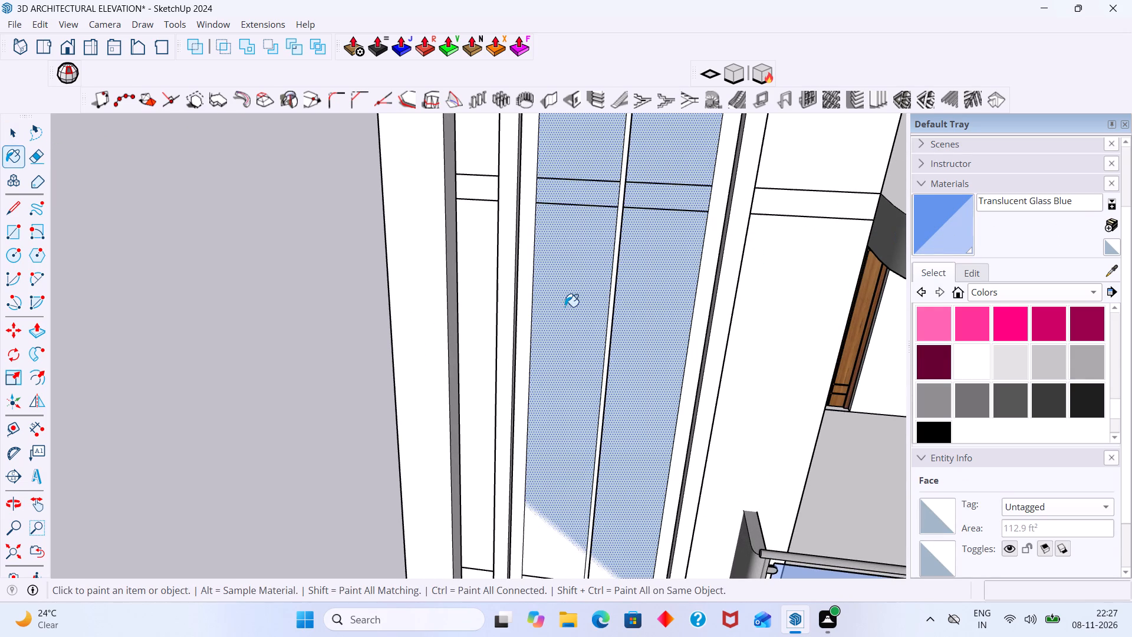
{"action": "left_click", "coordinate": [565, 307]}
{"action": "key", "text": "space"}
{"action": "scroll", "coordinate": [590, 327], "scroll_direction": "down", "scroll_amount": 12}
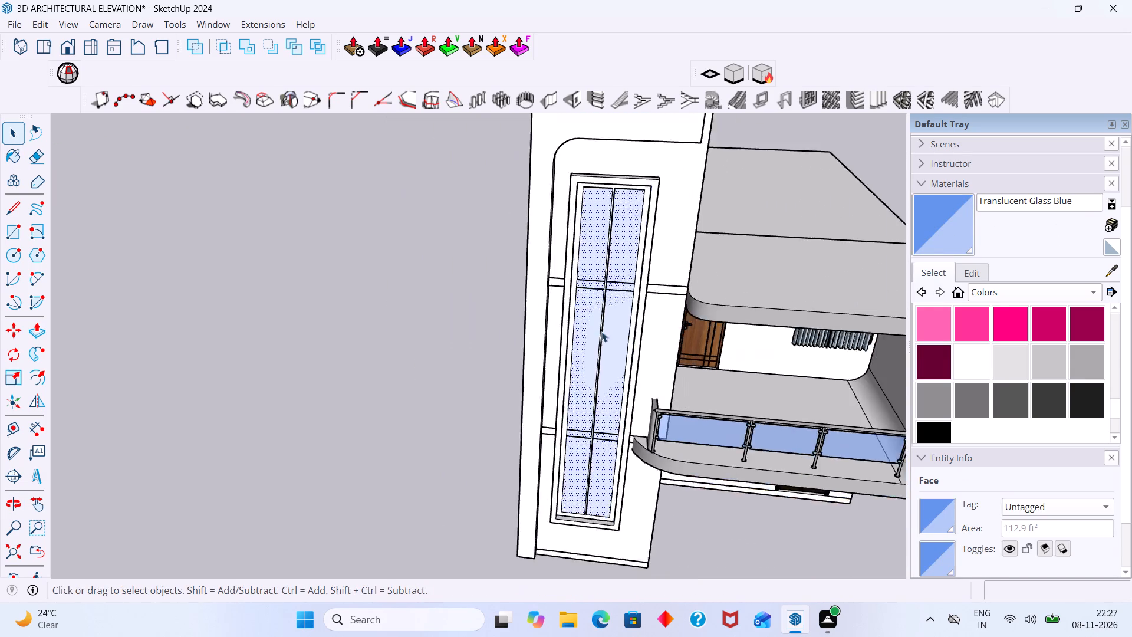
{"action": "scroll", "coordinate": [601, 331], "scroll_direction": "down", "scroll_amount": 8}
{"action": "left_click", "coordinate": [676, 495]}
Examine the painted panes and surrounding frame of the tower window up close.
{"action": "scroll", "coordinate": [608, 391], "scroll_direction": "up", "scroll_amount": 5}
{"action": "middle_click_drag", "start_coordinate": [595, 377], "coordinate": [706, 414]}
{"action": "scroll", "coordinate": [599, 348], "scroll_direction": "up", "scroll_amount": 20}
{"action": "scroll", "coordinate": [599, 348], "scroll_direction": "up", "scroll_amount": 3}
{"action": "middle_click_drag", "start_coordinate": [580, 365], "coordinate": [484, 391]}
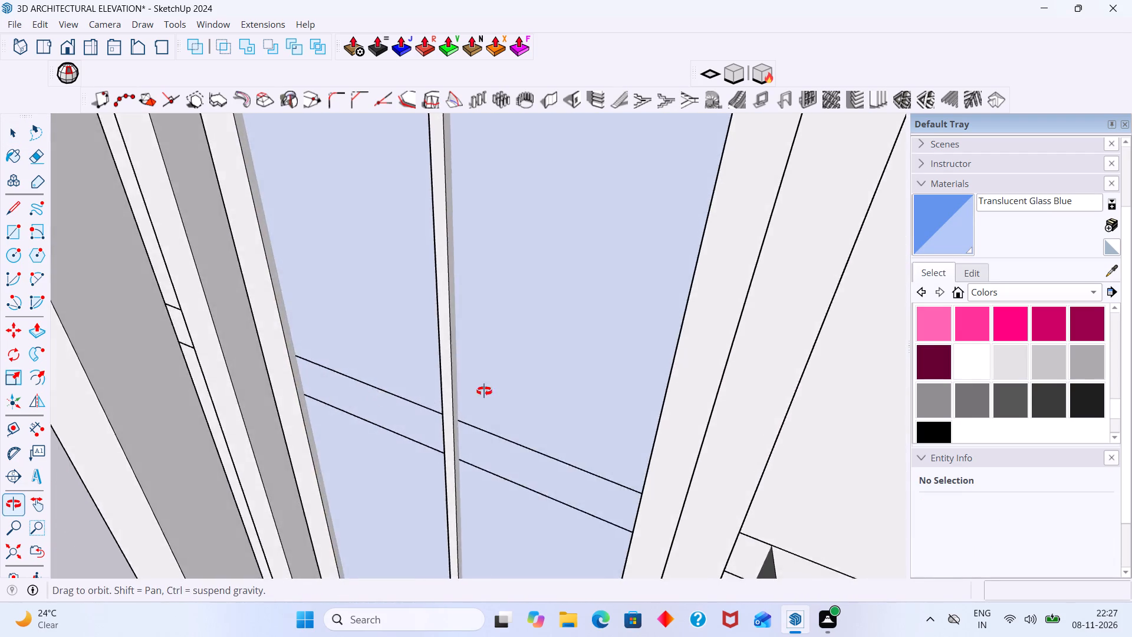
{"action": "middle_click_drag", "start_coordinate": [484, 391], "coordinate": [578, 379]}
{"action": "scroll", "coordinate": [577, 371], "scroll_direction": "down", "scroll_amount": 7}
{"action": "scroll", "coordinate": [476, 374], "scroll_direction": "up", "scroll_amount": 5}
{"action": "scroll", "coordinate": [440, 380], "scroll_direction": "down", "scroll_amount": 2}
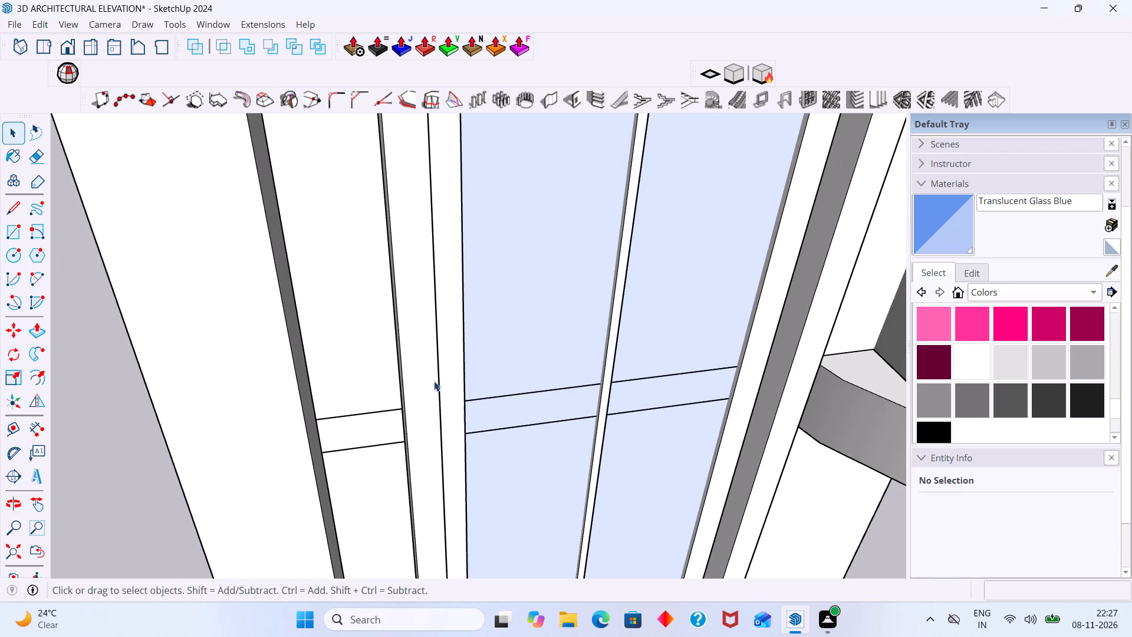
{"action": "scroll", "coordinate": [433, 381], "scroll_direction": "down", "scroll_amount": 3}
{"action": "scroll", "coordinate": [429, 379], "scroll_direction": "up", "scroll_amount": 1}
{"action": "scroll", "coordinate": [427, 379], "scroll_direction": "down", "scroll_amount": 5}
{"action": "scroll", "coordinate": [422, 376], "scroll_direction": "up", "scroll_amount": 4}
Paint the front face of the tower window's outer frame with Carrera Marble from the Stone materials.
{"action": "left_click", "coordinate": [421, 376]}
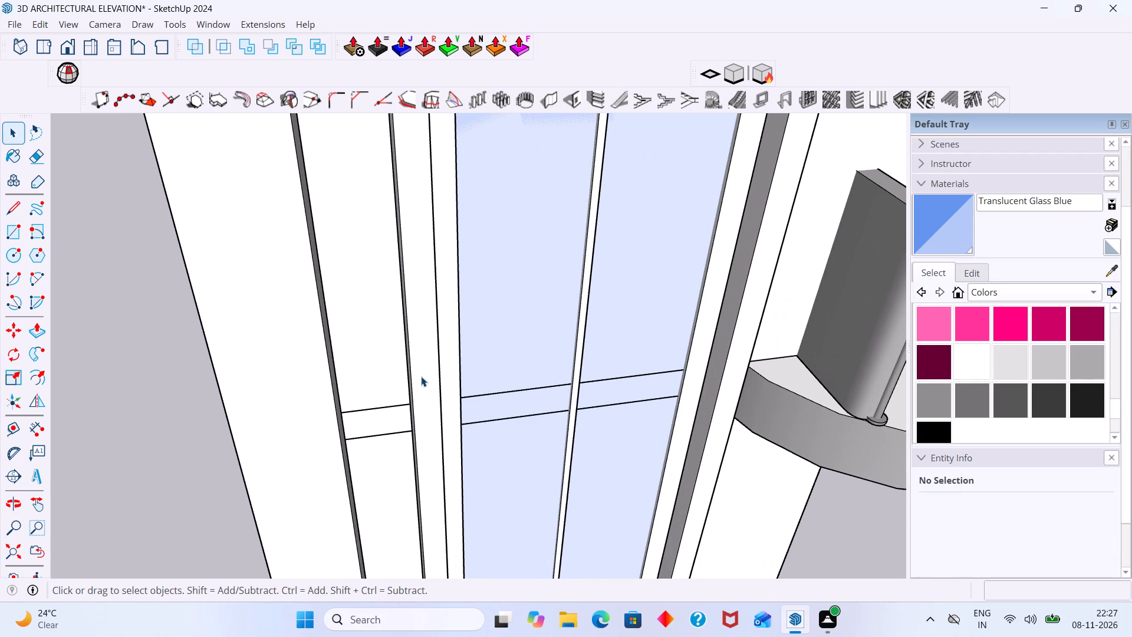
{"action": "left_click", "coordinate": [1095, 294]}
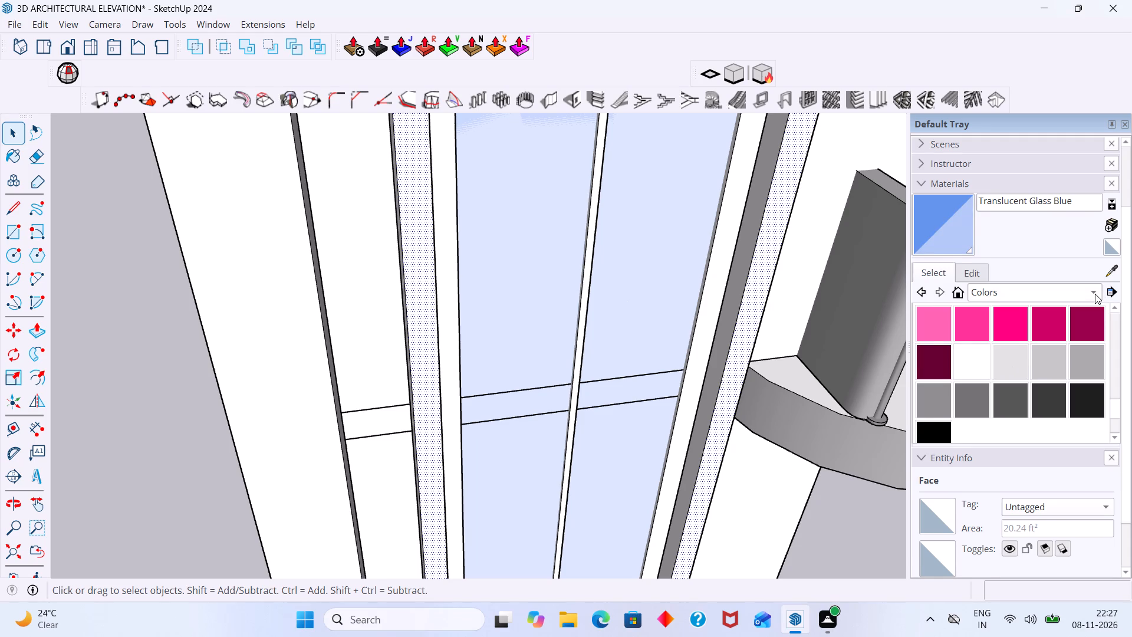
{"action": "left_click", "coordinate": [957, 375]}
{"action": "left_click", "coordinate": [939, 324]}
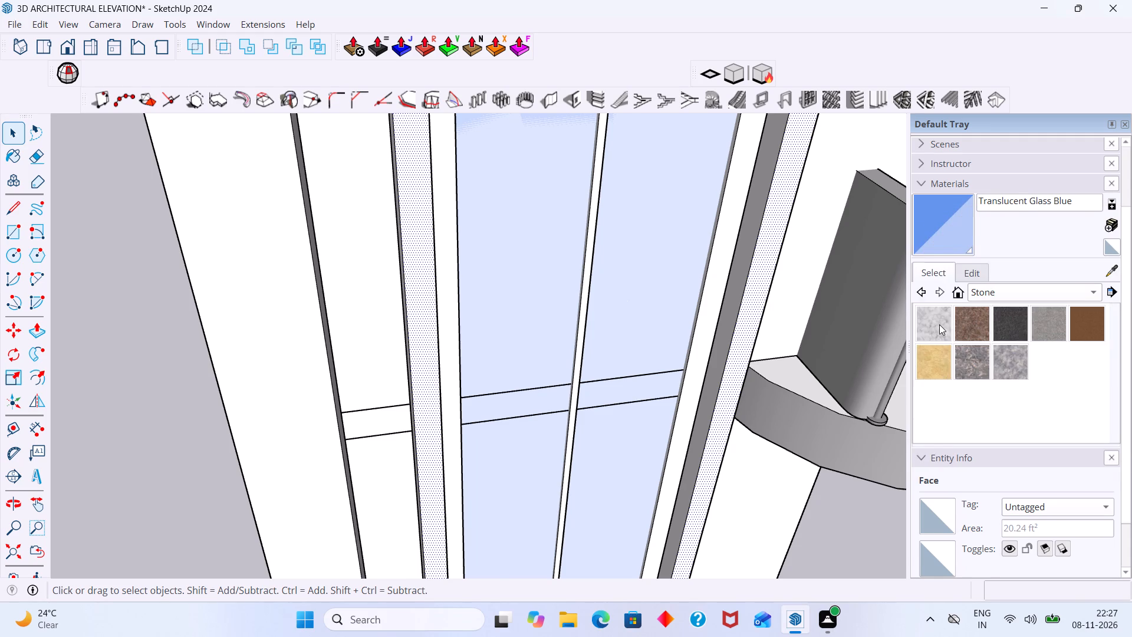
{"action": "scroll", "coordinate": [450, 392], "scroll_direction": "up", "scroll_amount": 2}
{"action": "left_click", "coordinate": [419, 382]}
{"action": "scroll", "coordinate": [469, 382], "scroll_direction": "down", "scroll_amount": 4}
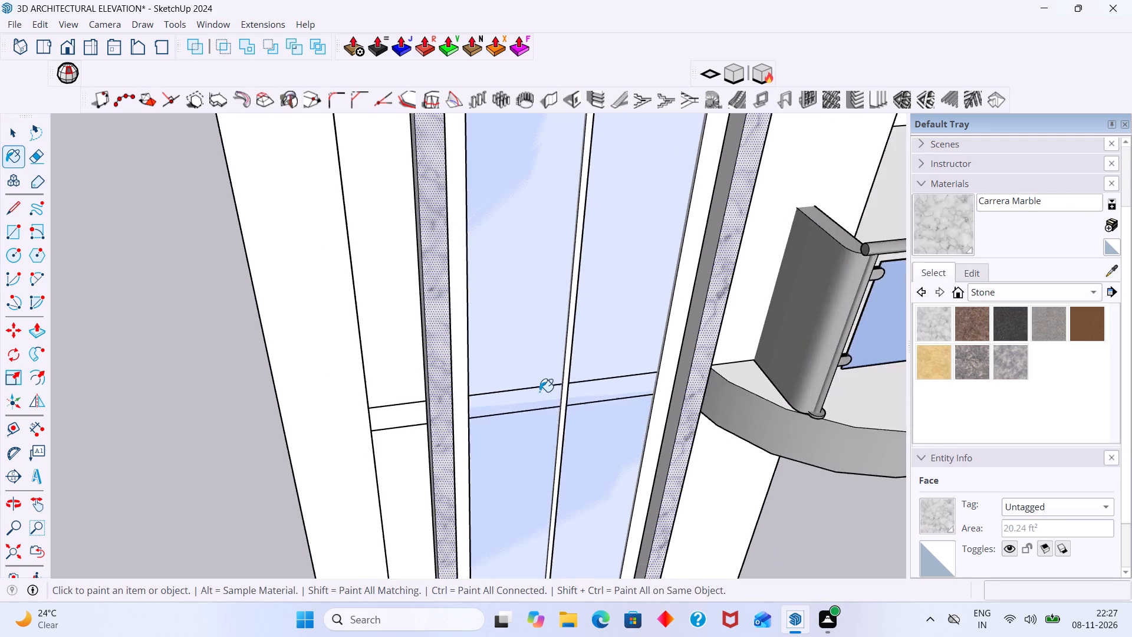
Paint the front face and the outer side face of the tower window's outer frame with Granite Brown.
{"action": "scroll", "coordinate": [539, 392], "scroll_direction": "down", "scroll_amount": 5}
{"action": "left_click", "coordinate": [982, 321]}
{"action": "scroll", "coordinate": [454, 377], "scroll_direction": "up", "scroll_amount": 3}
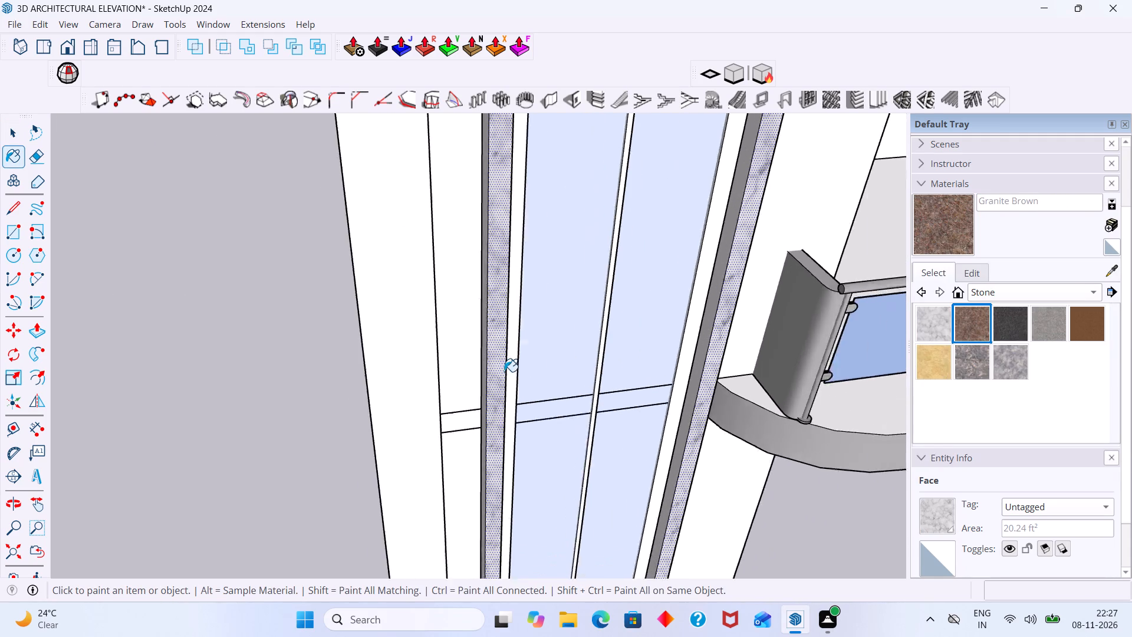
{"action": "scroll", "coordinate": [504, 372], "scroll_direction": "up", "scroll_amount": 2}
{"action": "left_click", "coordinate": [496, 365]}
{"action": "scroll", "coordinate": [491, 366], "scroll_direction": "down", "scroll_amount": 2}
{"action": "middle_click_drag", "start_coordinate": [494, 389], "coordinate": [671, 378]}
{"action": "scroll", "coordinate": [575, 363], "scroll_direction": "up", "scroll_amount": 6}
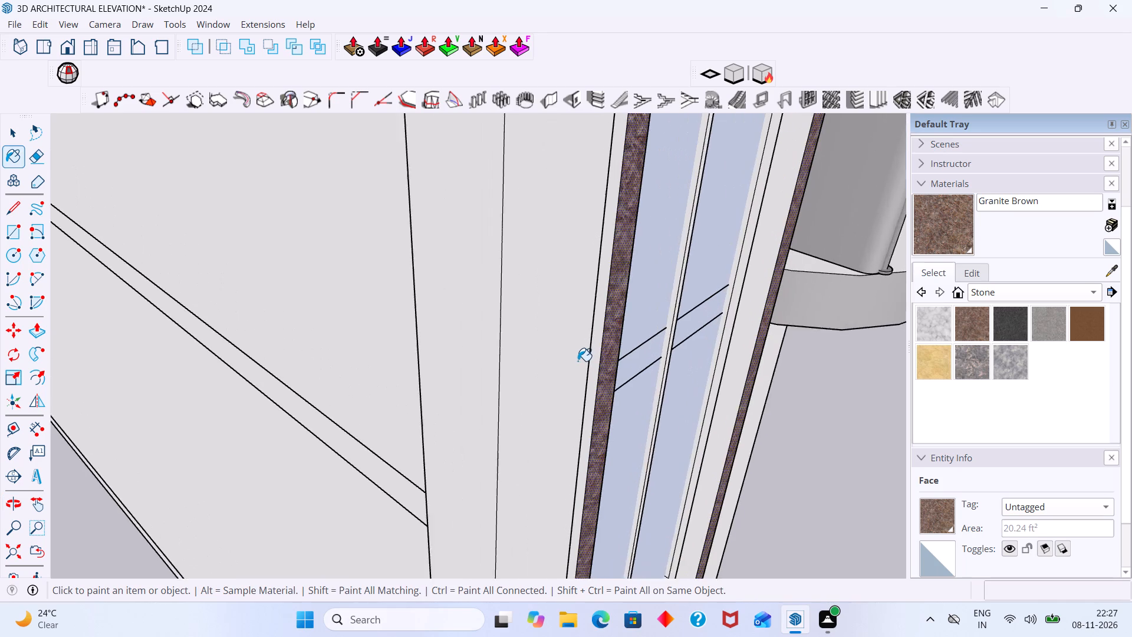
{"action": "scroll", "coordinate": [578, 361], "scroll_direction": "up", "scroll_amount": 6}
{"action": "left_click", "coordinate": [593, 347]}
{"action": "middle_click_drag", "start_coordinate": [611, 351], "coordinate": [427, 369]}
{"action": "scroll", "coordinate": [453, 367], "scroll_direction": "down", "scroll_amount": 3}
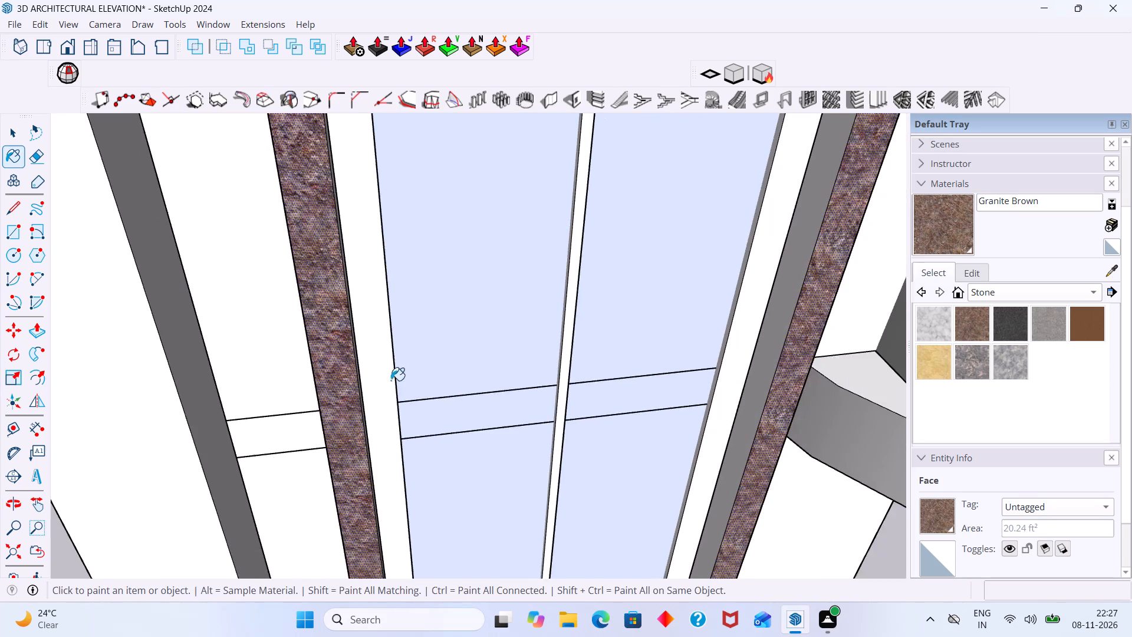
Paint both inner side faces and the inner bottom face of the tower window's outer frame with Granite Brown.
{"action": "middle_click_drag", "start_coordinate": [379, 381], "coordinate": [226, 402]}
{"action": "scroll", "coordinate": [292, 365], "scroll_direction": "up", "scroll_amount": 5}
{"action": "left_click", "coordinate": [315, 355]}
{"action": "scroll", "coordinate": [325, 354], "scroll_direction": "down", "scroll_amount": 8}
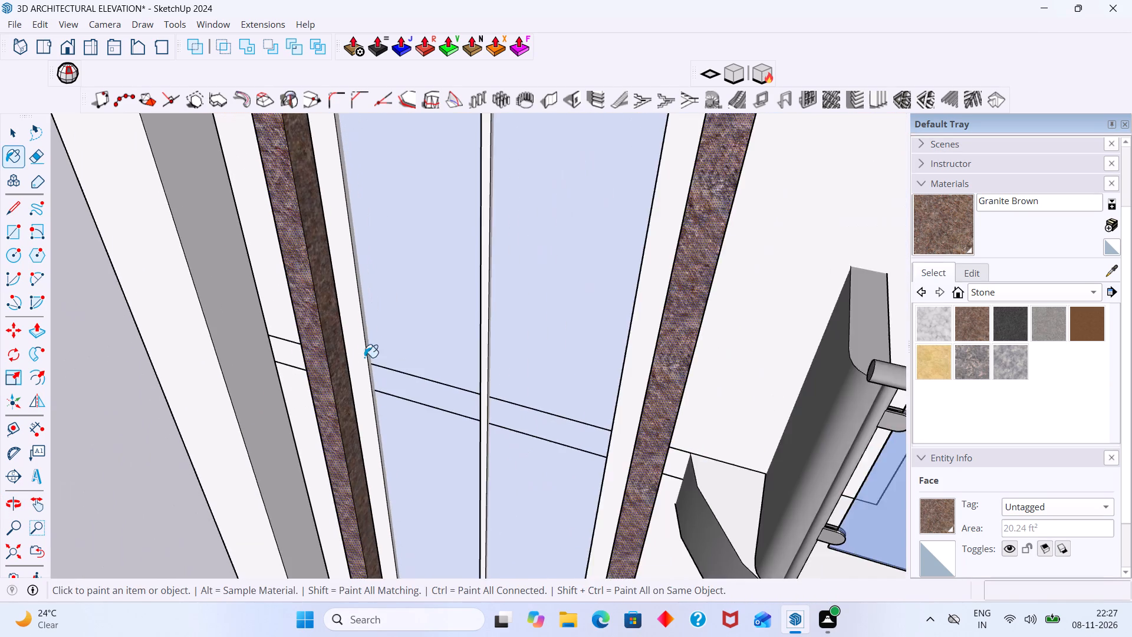
{"action": "scroll", "coordinate": [364, 357], "scroll_direction": "down", "scroll_amount": 7}
{"action": "middle_click_drag", "start_coordinate": [486, 389], "coordinate": [815, 366]}
{"action": "scroll", "coordinate": [679, 357], "scroll_direction": "up", "scroll_amount": 7}
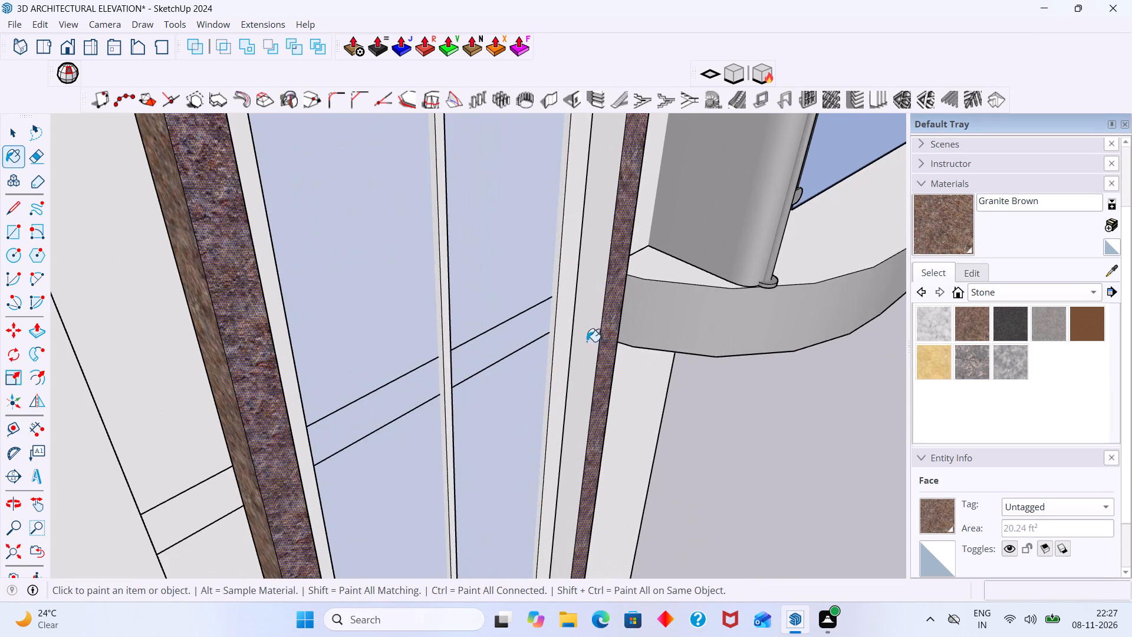
{"action": "left_click", "coordinate": [587, 340]}
{"action": "scroll", "coordinate": [588, 340], "scroll_direction": "down", "scroll_amount": 10}
{"action": "scroll", "coordinate": [566, 513], "scroll_direction": "up", "scroll_amount": 10}
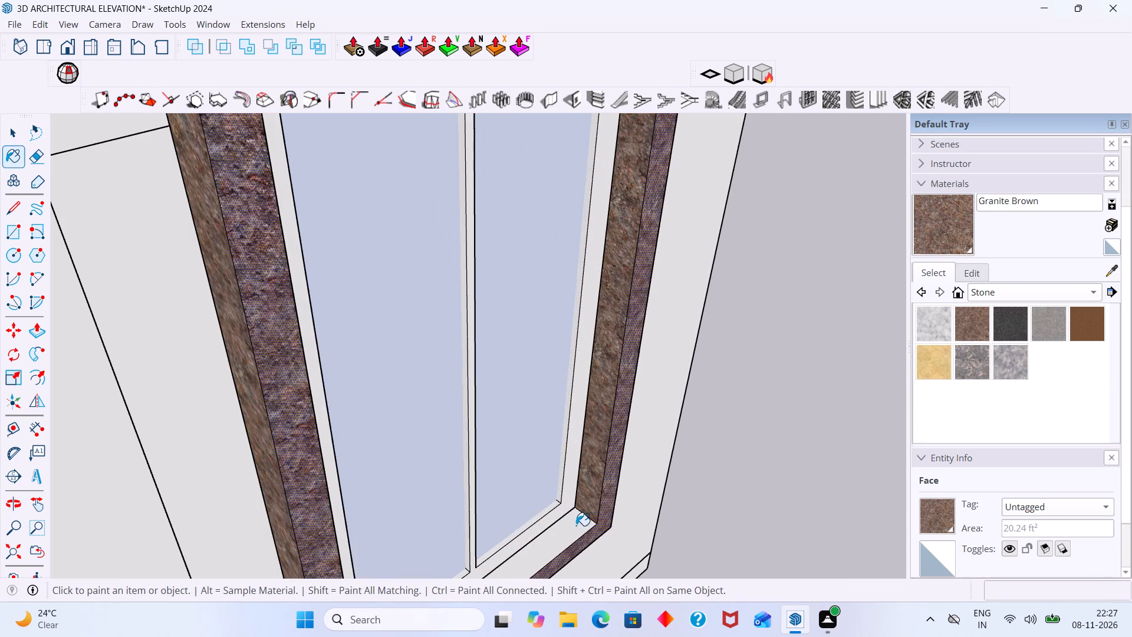
{"action": "left_click", "coordinate": [576, 526]}
{"action": "scroll", "coordinate": [576, 524], "scroll_direction": "down", "scroll_amount": 6}
Paint the underside and the unpainted outer side face of the tower window's outer frame with Granite Brown.
{"action": "middle_click_drag", "start_coordinate": [574, 487], "coordinate": [560, 390], "text": "shift"}
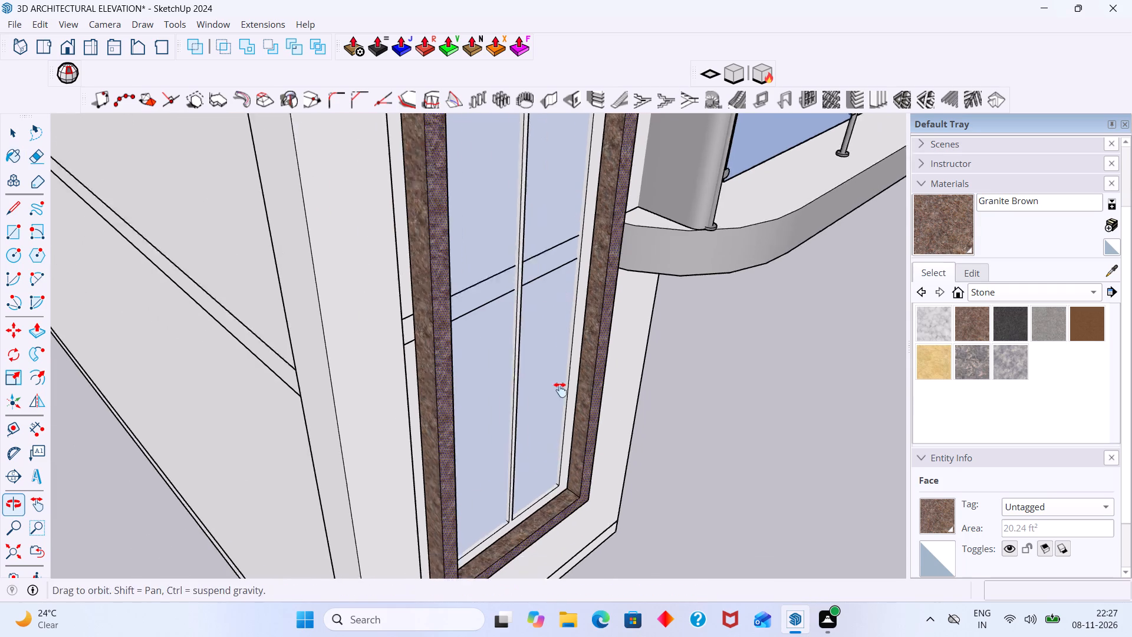
{"action": "middle_click_drag", "start_coordinate": [560, 390], "coordinate": [557, 355], "text": "shift"}
{"action": "middle_click_drag", "start_coordinate": [551, 449], "coordinate": [507, 342]}
{"action": "middle_click_drag", "start_coordinate": [505, 456], "coordinate": [512, 264]}
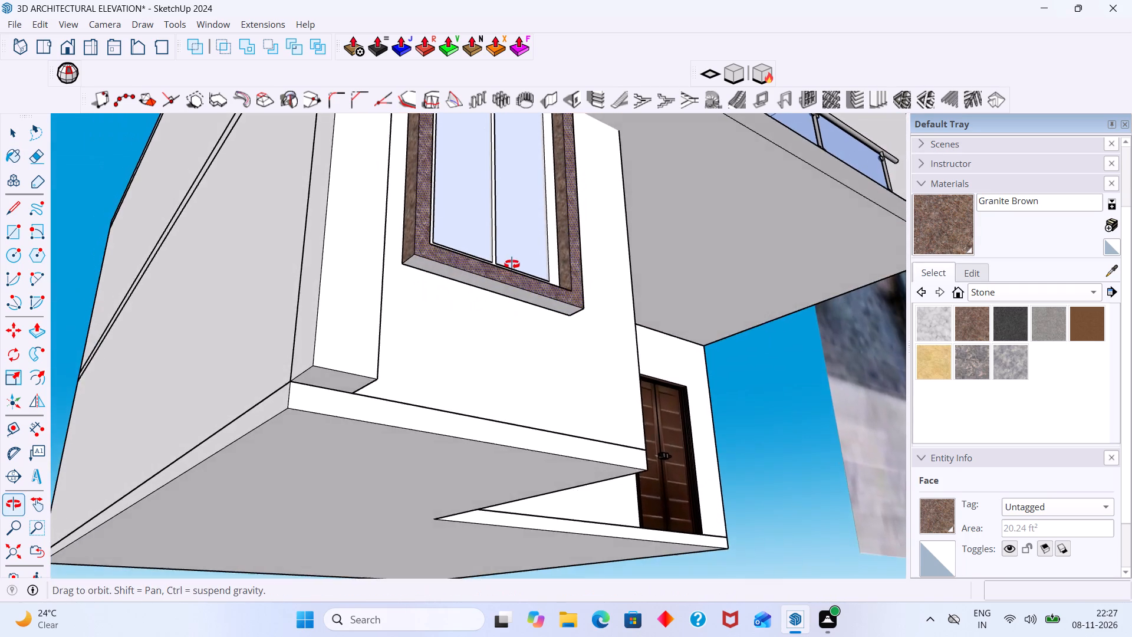
{"action": "middle_click_drag", "start_coordinate": [512, 264], "coordinate": [512, 264]}
{"action": "scroll", "coordinate": [482, 274], "scroll_direction": "up", "scroll_amount": 5}
{"action": "left_click", "coordinate": [474, 281]}
{"action": "scroll", "coordinate": [480, 281], "scroll_direction": "down", "scroll_amount": 3}
{"action": "middle_click_drag", "start_coordinate": [528, 293], "coordinate": [259, 340]}
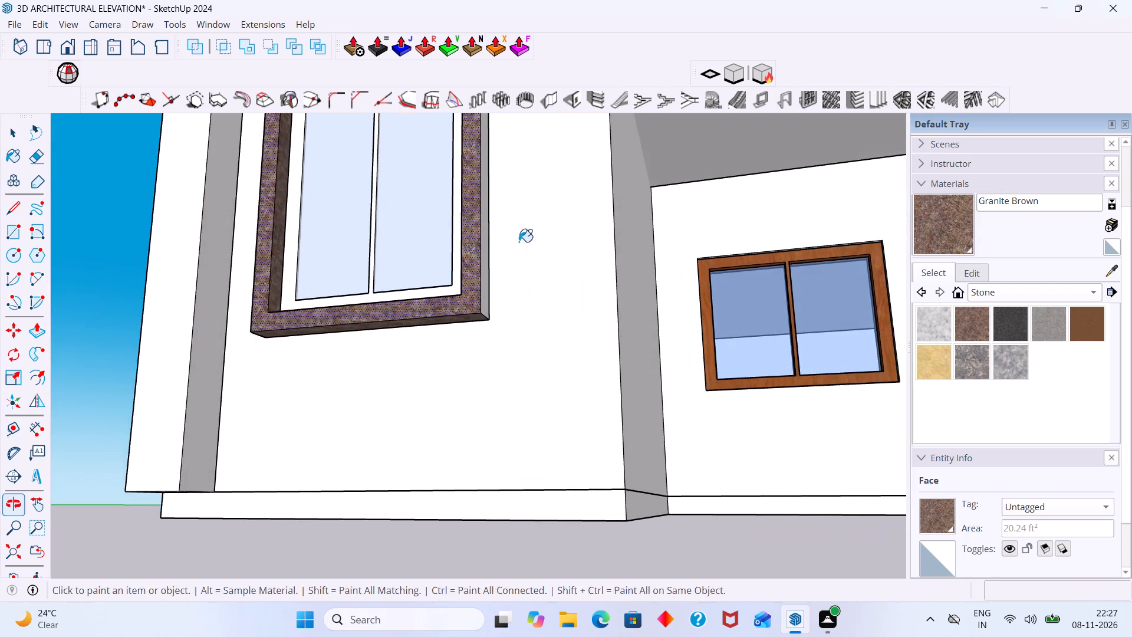
{"action": "middle_click_drag", "start_coordinate": [464, 249], "coordinate": [374, 284]}
{"action": "scroll", "coordinate": [390, 277], "scroll_direction": "up", "scroll_amount": 3}
{"action": "left_click", "coordinate": [426, 264]}
{"action": "scroll", "coordinate": [426, 263], "scroll_direction": "down", "scroll_amount": 9}
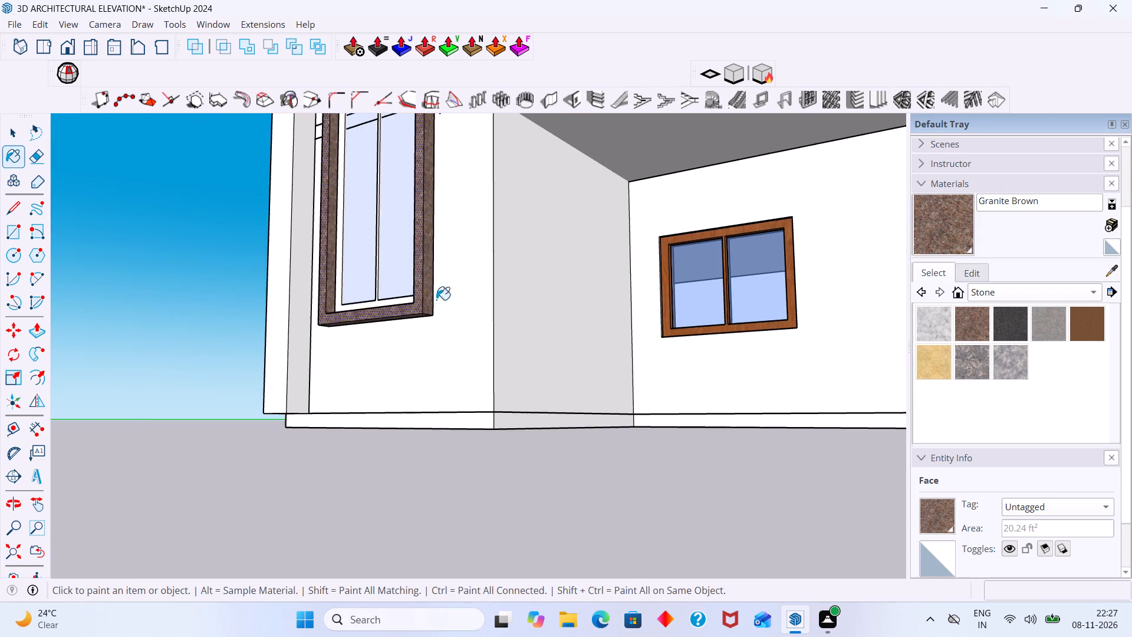
Paint the outer top face of the tower window's outer frame with Granite Brown.
{"action": "scroll", "coordinate": [453, 299], "scroll_direction": "down", "scroll_amount": 3}
{"action": "middle_click_drag", "start_coordinate": [443, 326], "coordinate": [505, 479]}
{"action": "middle_click_drag", "start_coordinate": [462, 310], "coordinate": [549, 528], "text": "shift"}
{"action": "middle_click_drag", "start_coordinate": [513, 294], "coordinate": [541, 511], "text": "shift"}
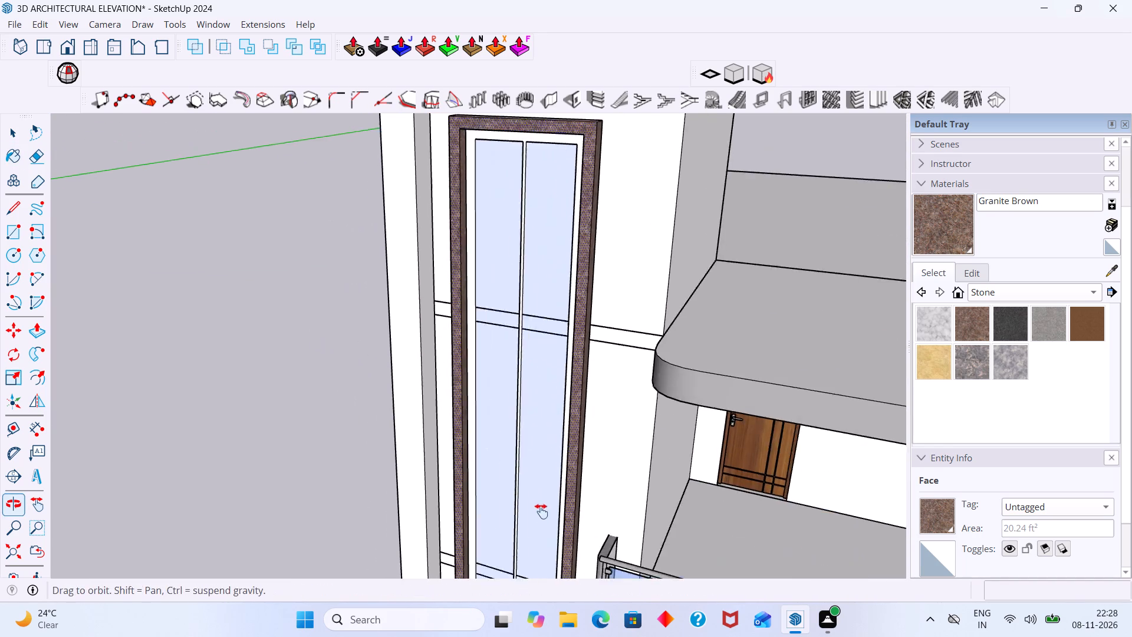
{"action": "middle_click_drag", "start_coordinate": [541, 511], "coordinate": [557, 509], "text": "shift"}
{"action": "middle_click_drag", "start_coordinate": [566, 295], "coordinate": [552, 422], "text": "shift"}
{"action": "scroll", "coordinate": [560, 299], "scroll_direction": "up", "scroll_amount": 4}
{"action": "middle_click_drag", "start_coordinate": [544, 306], "coordinate": [525, 445]}
{"action": "scroll", "coordinate": [551, 396], "scroll_direction": "up", "scroll_amount": 4}
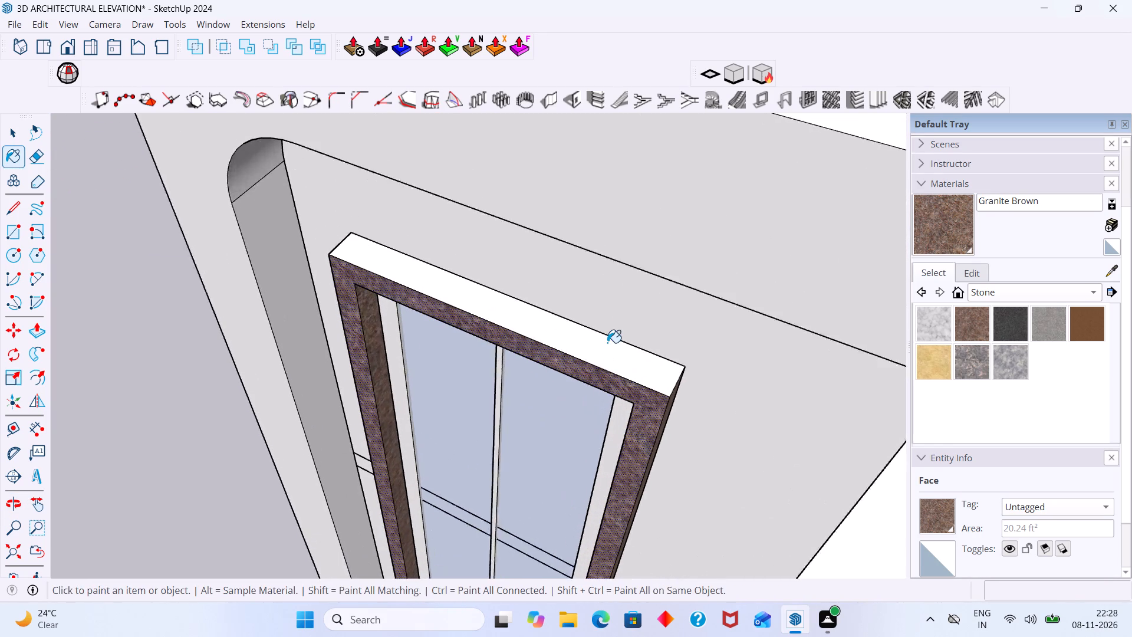
{"action": "scroll", "coordinate": [607, 343], "scroll_direction": "up", "scroll_amount": 1}
{"action": "left_click", "coordinate": [604, 350]}
Paint the inner face beneath the head of the tower window's outer frame with Granite Brown.
{"action": "scroll", "coordinate": [601, 369], "scroll_direction": "down", "scroll_amount": 3}
{"action": "middle_click_drag", "start_coordinate": [582, 402], "coordinate": [916, 279]}
{"action": "scroll", "coordinate": [601, 331], "scroll_direction": "down", "scroll_amount": 3}
{"action": "middle_click_drag", "start_coordinate": [597, 369], "coordinate": [678, 249]}
{"action": "scroll", "coordinate": [630, 222], "scroll_direction": "up", "scroll_amount": 2}
{"action": "middle_click_drag", "start_coordinate": [629, 223], "coordinate": [623, 133]}
{"action": "scroll", "coordinate": [560, 172], "scroll_direction": "up", "scroll_amount": 4}
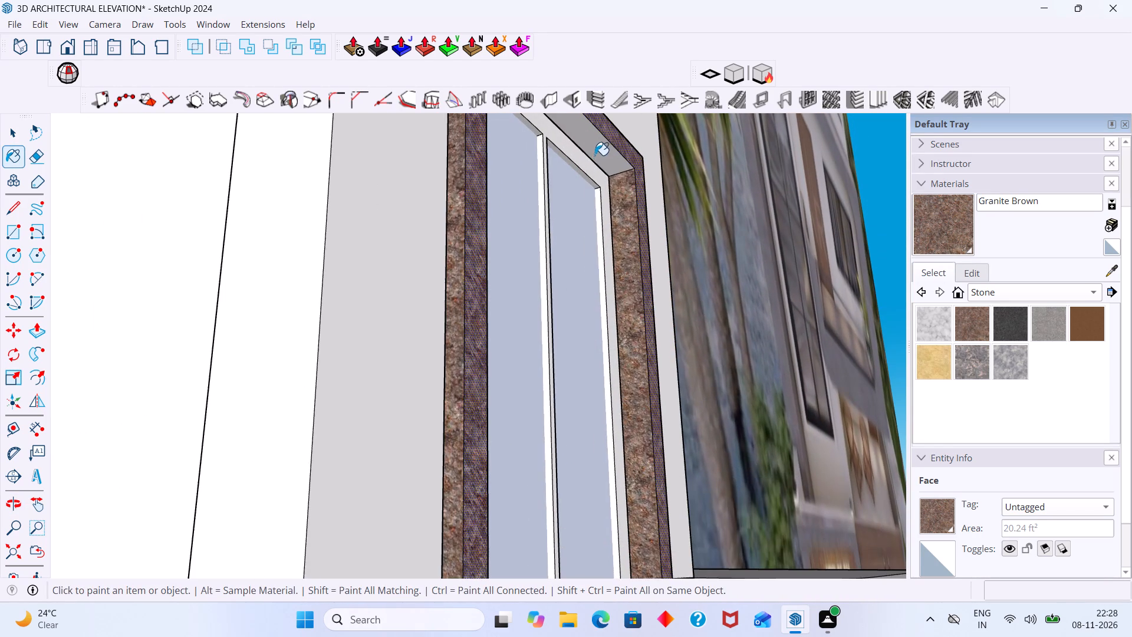
{"action": "left_click", "coordinate": [595, 155]}
Examine the painted outer frame along the full height of the tower window for missed faces.
{"action": "scroll", "coordinate": [605, 166], "scroll_direction": "down", "scroll_amount": 13}
{"action": "middle_click_drag", "start_coordinate": [584, 301], "coordinate": [143, 377]}
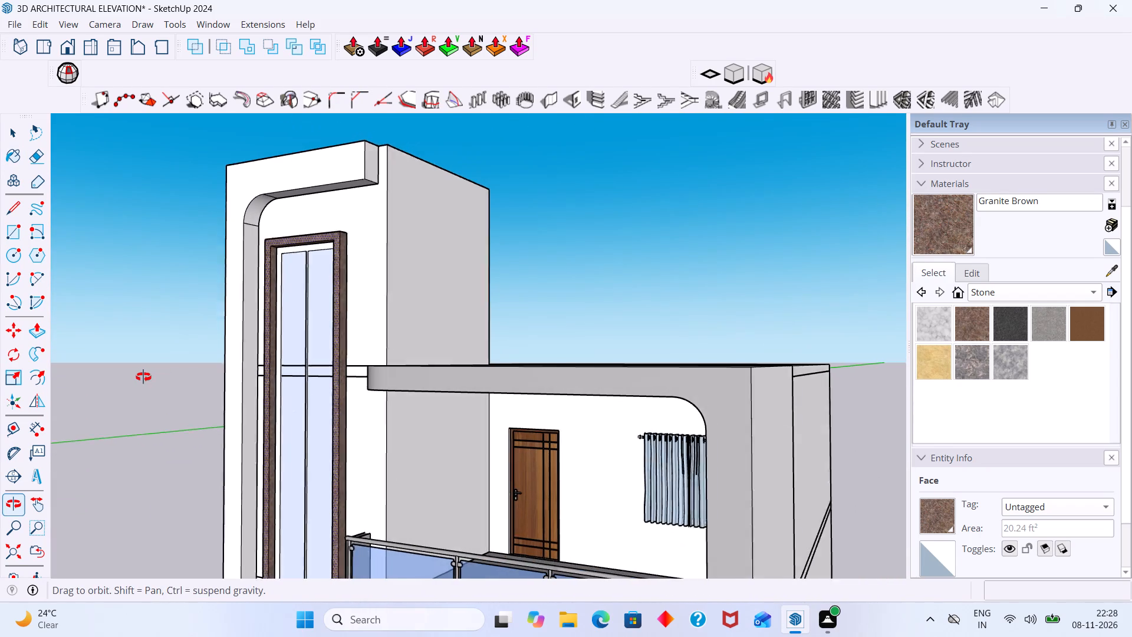
{"action": "middle_click_drag", "start_coordinate": [143, 377], "coordinate": [154, 376]}
{"action": "middle_click_drag", "start_coordinate": [237, 363], "coordinate": [385, 238]}
{"action": "middle_click_drag", "start_coordinate": [498, 355], "coordinate": [492, 267]}
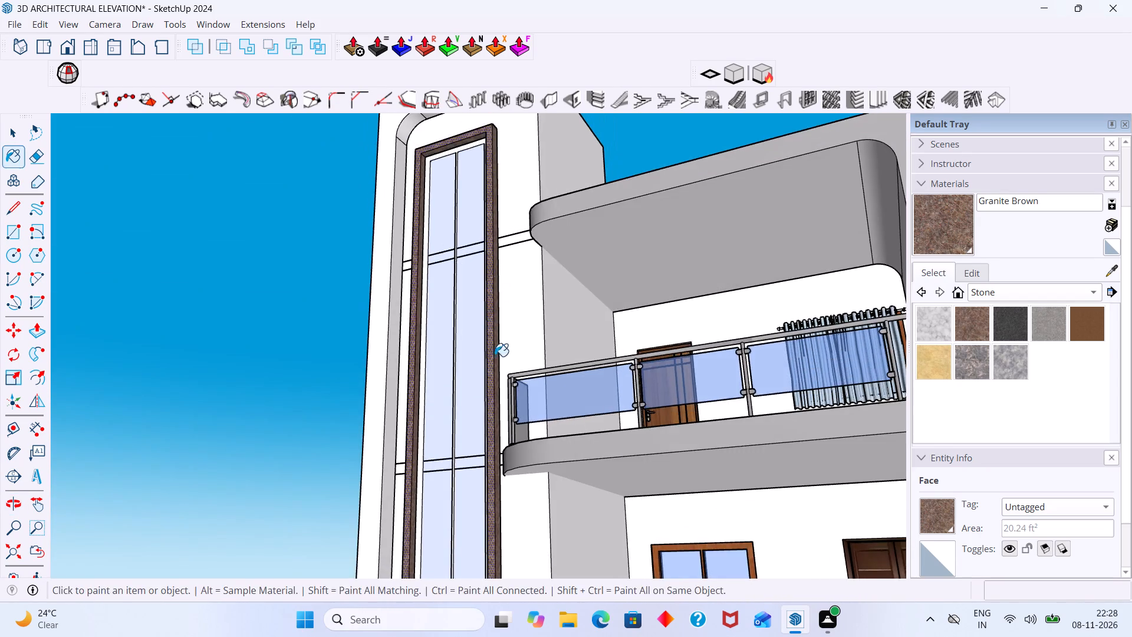
{"action": "middle_click_drag", "start_coordinate": [458, 436], "coordinate": [499, 225]}
{"action": "middle_click_drag", "start_coordinate": [489, 450], "coordinate": [512, 554]}
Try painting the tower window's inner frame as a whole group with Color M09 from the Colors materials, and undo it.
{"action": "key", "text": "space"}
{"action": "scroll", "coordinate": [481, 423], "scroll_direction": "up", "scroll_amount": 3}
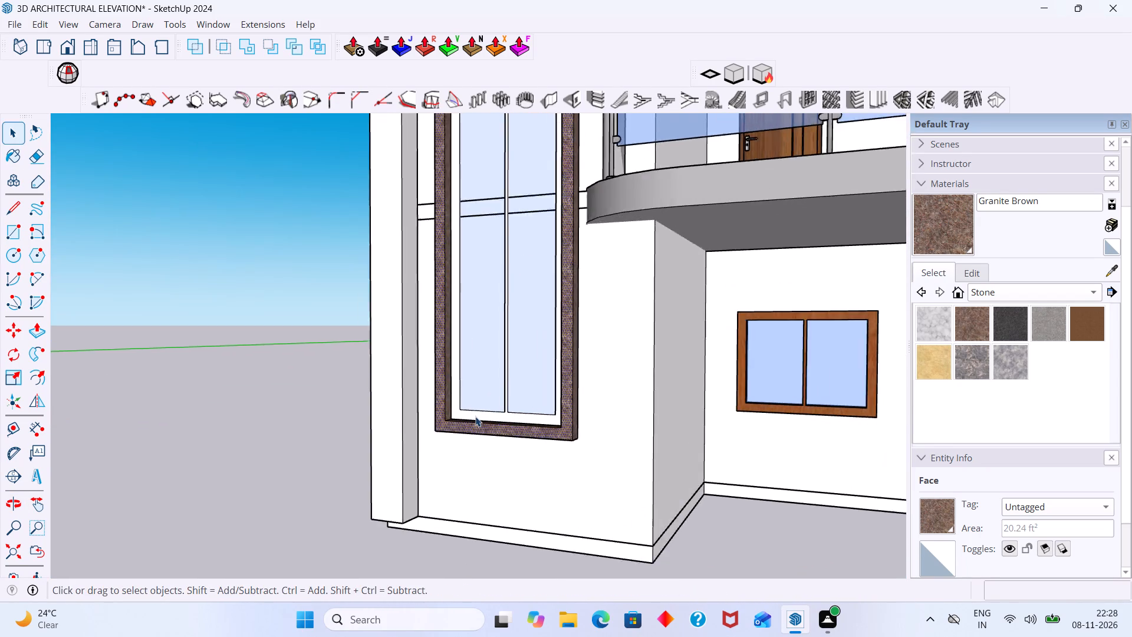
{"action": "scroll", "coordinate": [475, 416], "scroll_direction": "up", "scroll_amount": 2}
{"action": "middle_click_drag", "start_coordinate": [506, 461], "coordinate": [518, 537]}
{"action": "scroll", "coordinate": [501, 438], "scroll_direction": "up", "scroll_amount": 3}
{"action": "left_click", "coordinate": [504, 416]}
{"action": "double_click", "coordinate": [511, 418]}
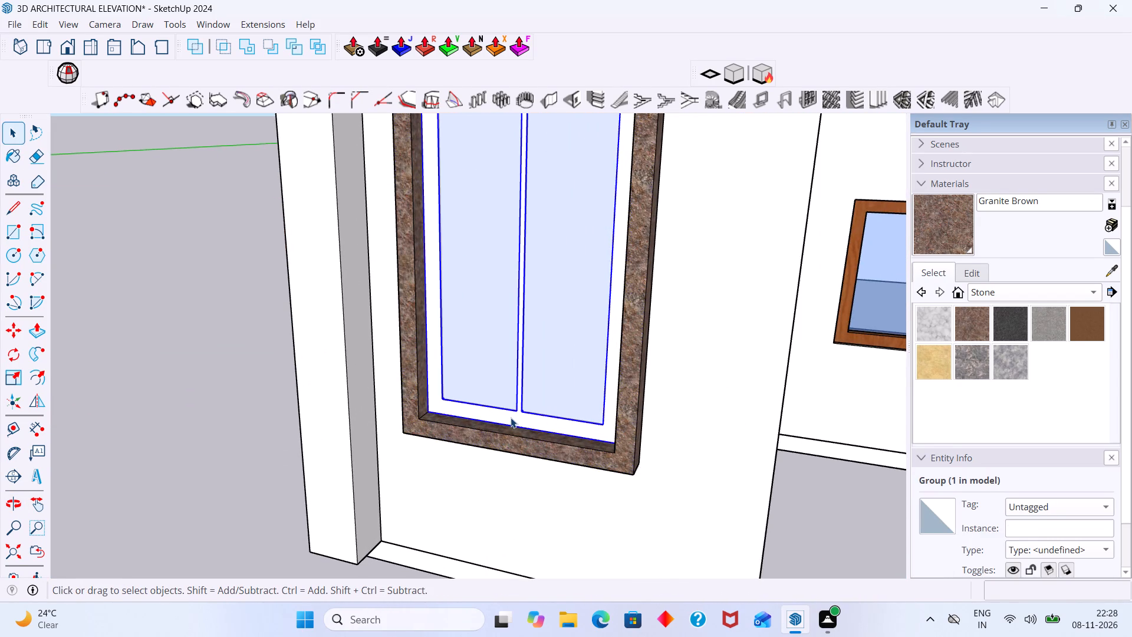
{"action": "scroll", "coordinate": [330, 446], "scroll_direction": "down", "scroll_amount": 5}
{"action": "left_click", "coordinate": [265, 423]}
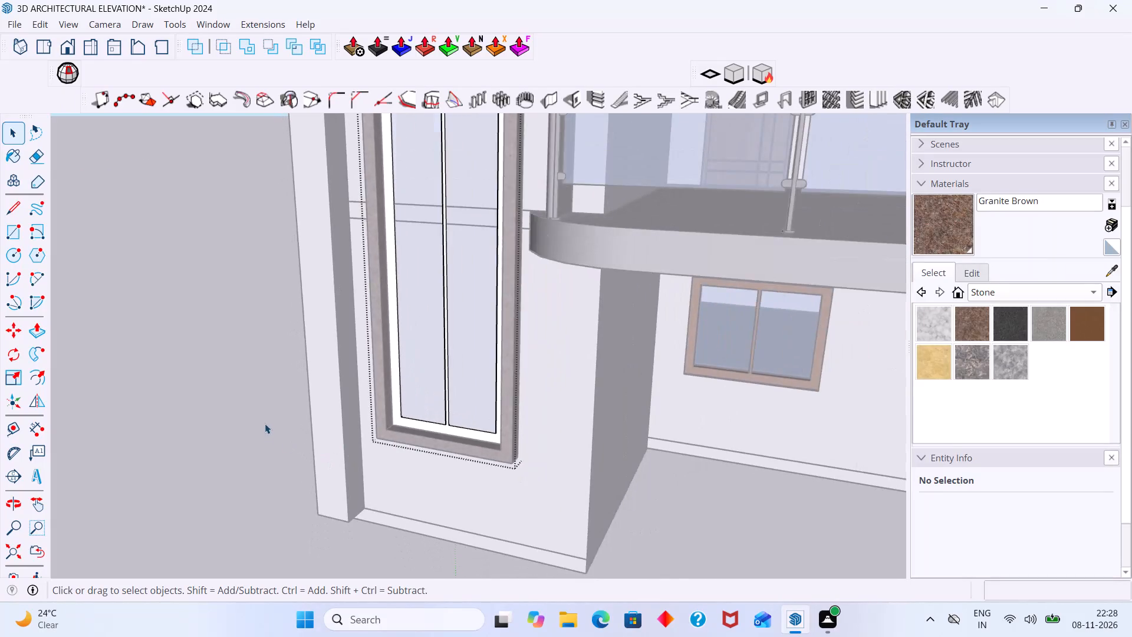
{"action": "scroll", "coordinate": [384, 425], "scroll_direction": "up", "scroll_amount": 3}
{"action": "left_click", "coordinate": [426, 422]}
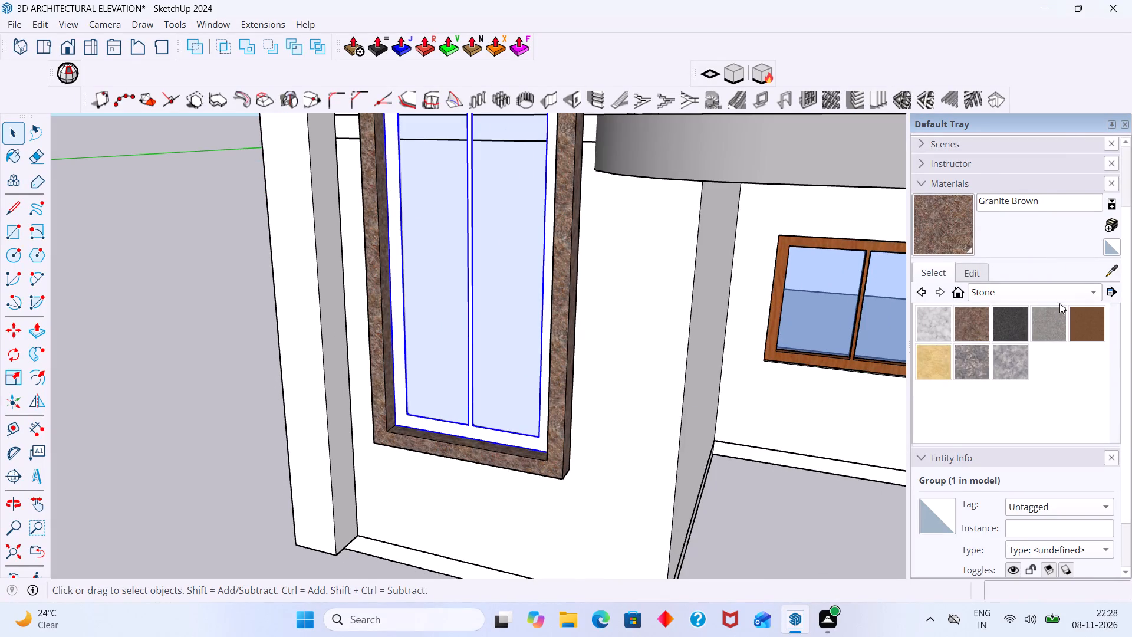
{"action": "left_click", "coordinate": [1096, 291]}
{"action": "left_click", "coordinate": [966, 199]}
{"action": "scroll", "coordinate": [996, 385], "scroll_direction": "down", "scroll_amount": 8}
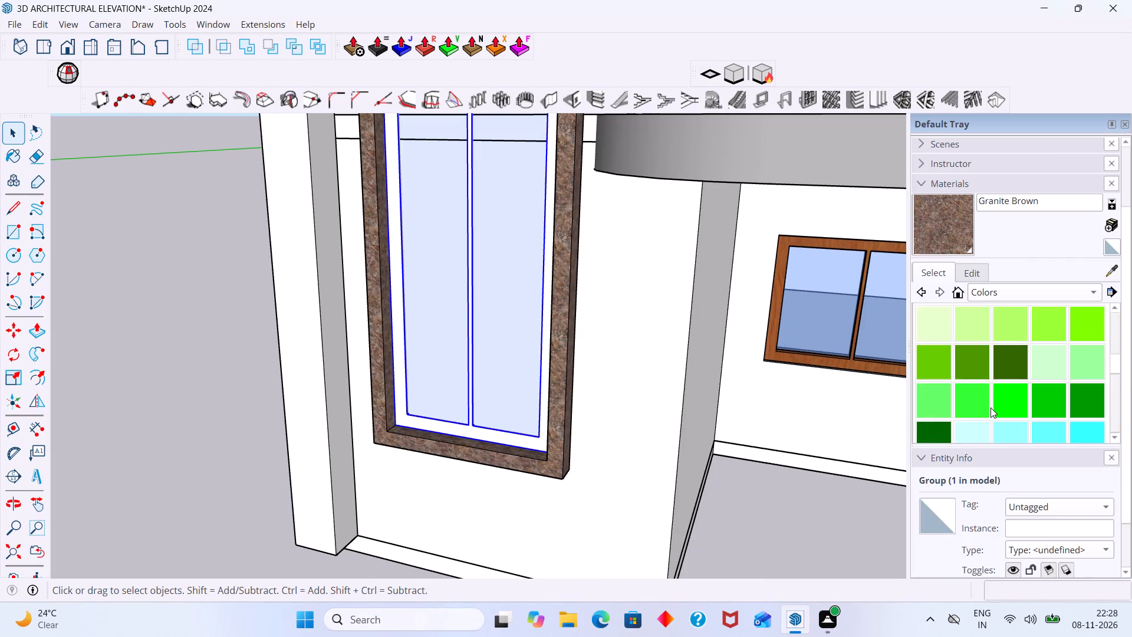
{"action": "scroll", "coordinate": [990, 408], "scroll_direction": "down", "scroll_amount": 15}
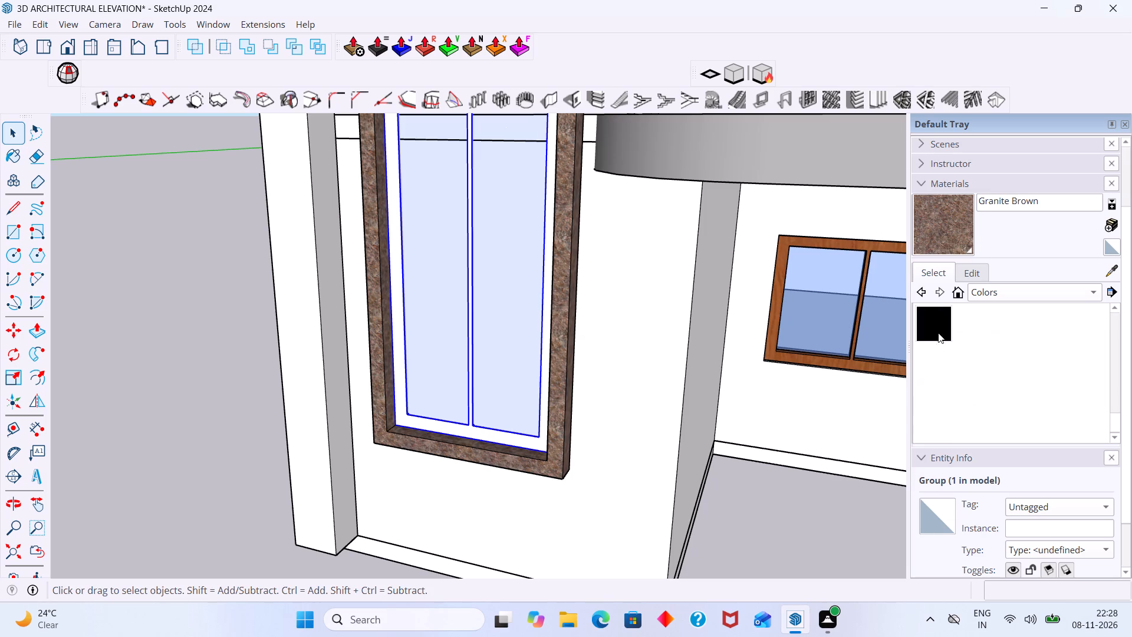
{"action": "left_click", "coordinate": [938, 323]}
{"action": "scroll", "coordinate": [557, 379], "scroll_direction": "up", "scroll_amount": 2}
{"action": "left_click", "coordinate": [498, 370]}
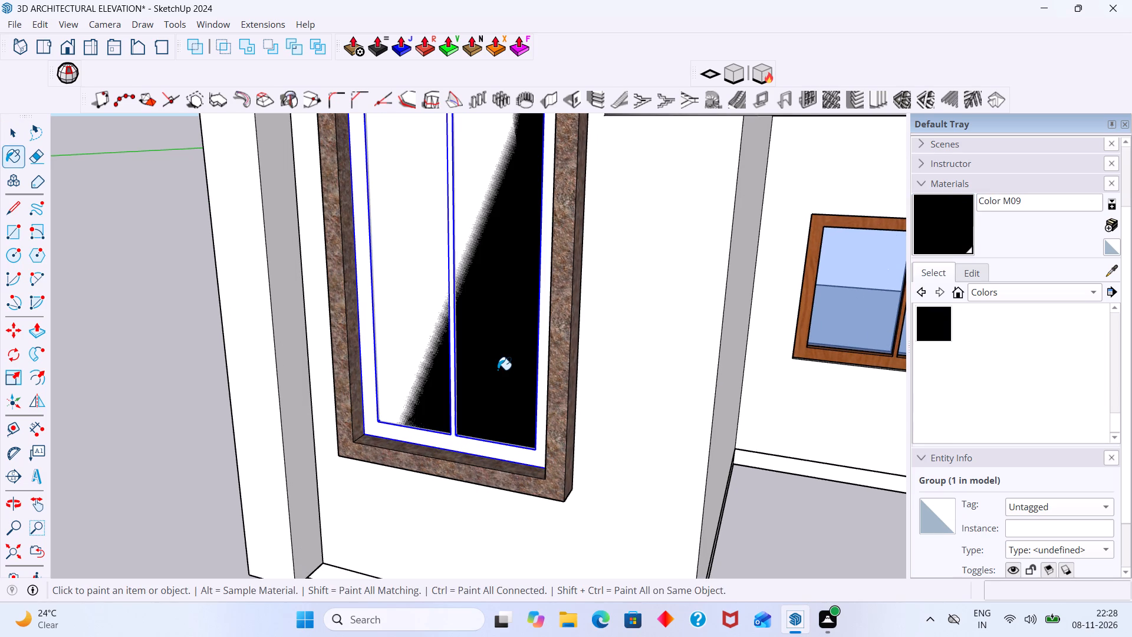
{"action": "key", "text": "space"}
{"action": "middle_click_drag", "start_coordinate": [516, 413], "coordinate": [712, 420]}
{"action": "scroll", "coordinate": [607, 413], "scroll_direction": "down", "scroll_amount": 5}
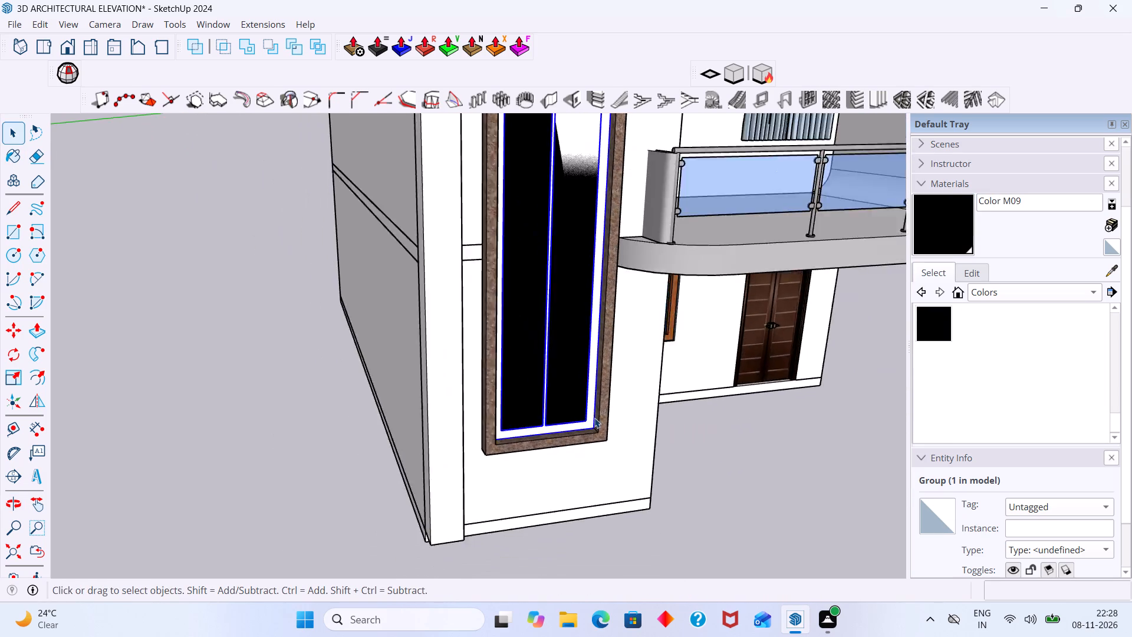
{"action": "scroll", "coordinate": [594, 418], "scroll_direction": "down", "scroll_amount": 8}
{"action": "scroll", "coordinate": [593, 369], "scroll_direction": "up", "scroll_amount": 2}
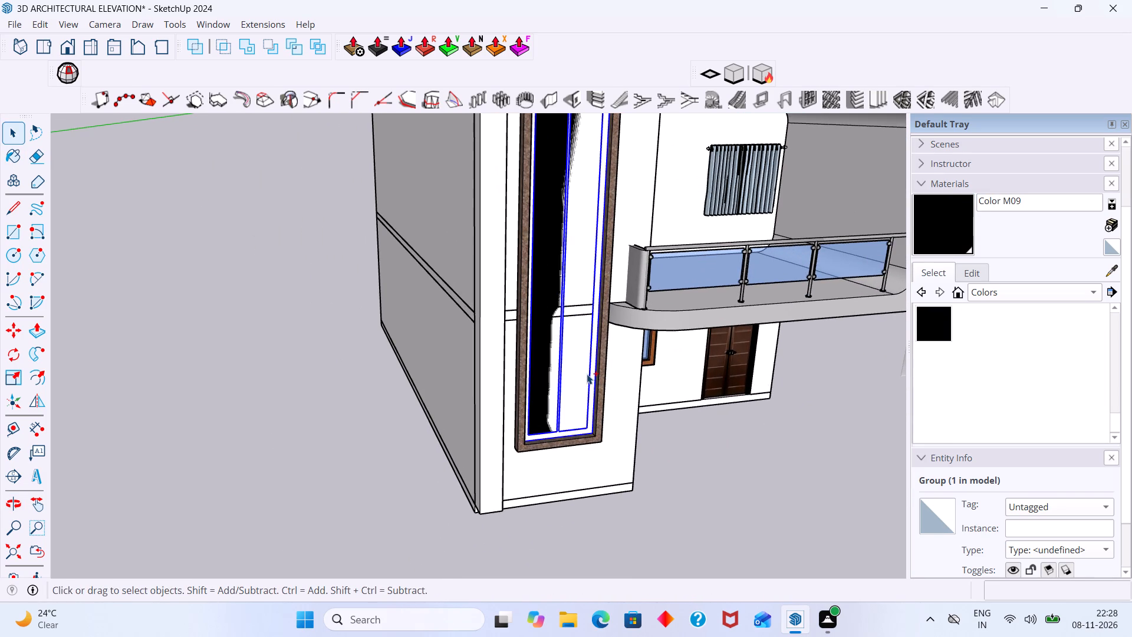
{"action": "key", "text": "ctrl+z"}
Open the tower window's inner frame group, paint all its connected faces with black Color M09, and close the group.
{"action": "scroll", "coordinate": [538, 392], "scroll_direction": "up", "scroll_amount": 14}
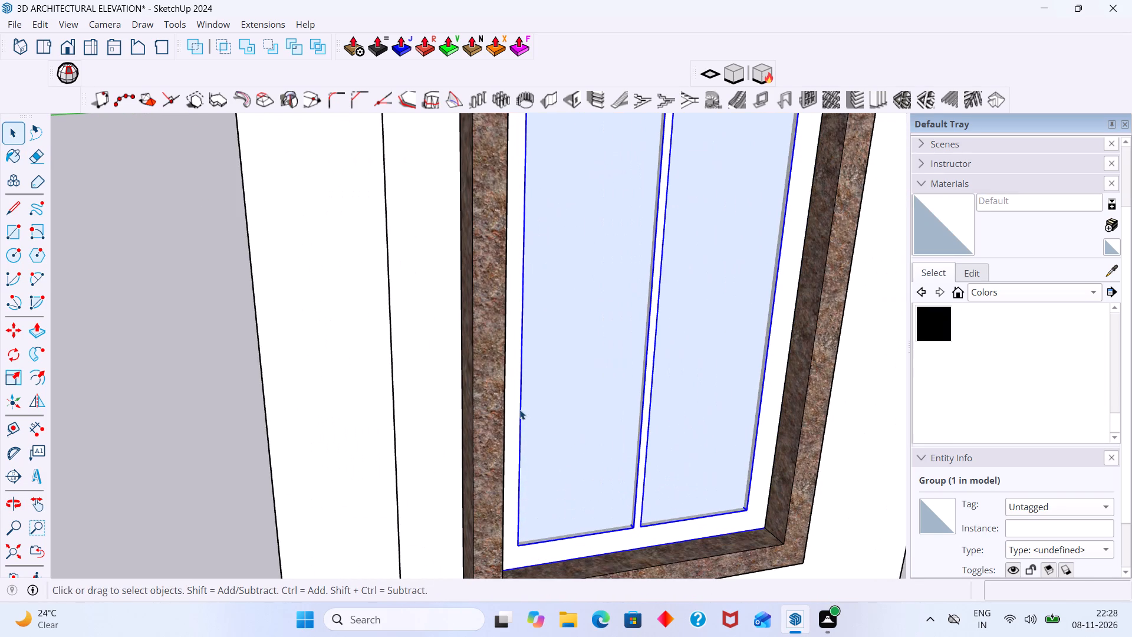
{"action": "left_click", "coordinate": [552, 413]}
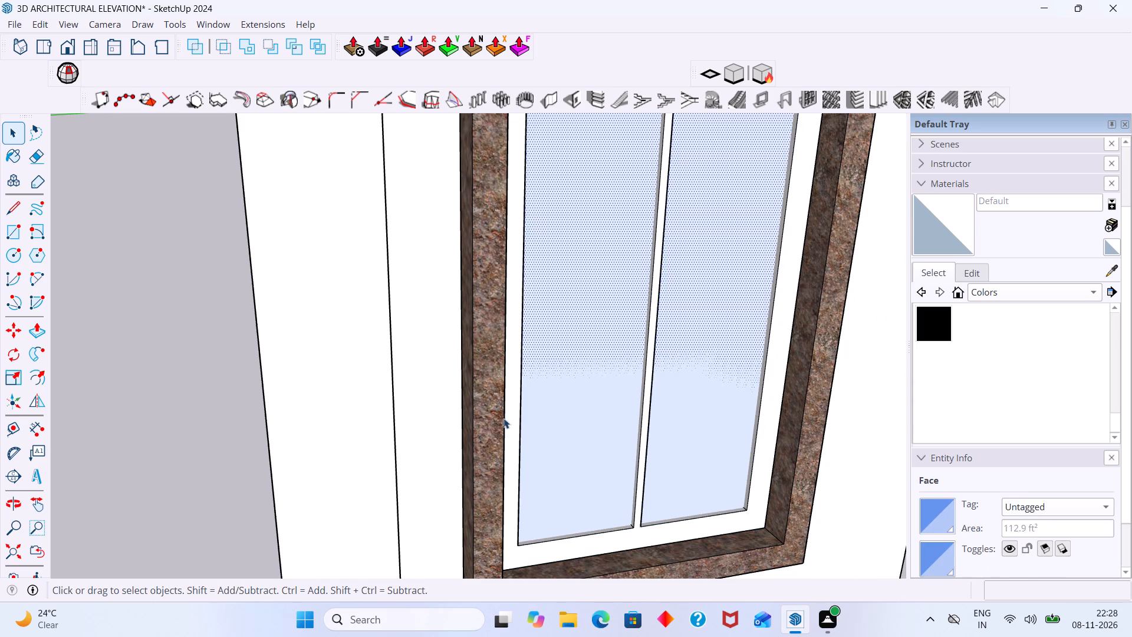
{"action": "left_click", "coordinate": [512, 419]}
{"action": "scroll", "coordinate": [512, 419], "scroll_direction": "up", "scroll_amount": 2}
{"action": "triple_click", "coordinate": [517, 418]}
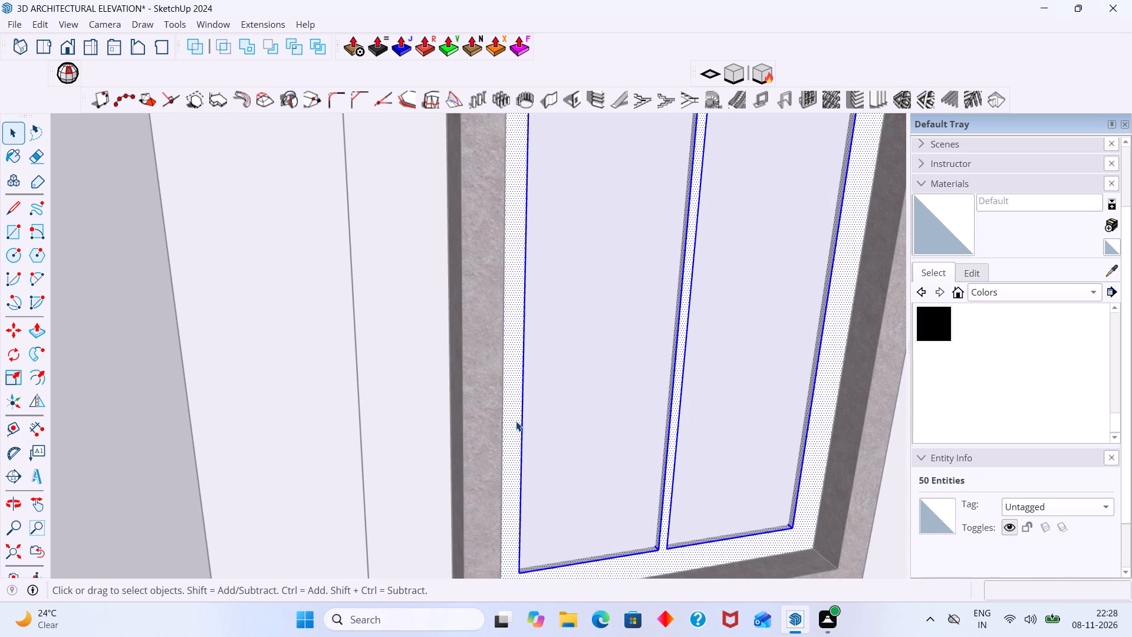
{"action": "left_click", "coordinate": [930, 325]}
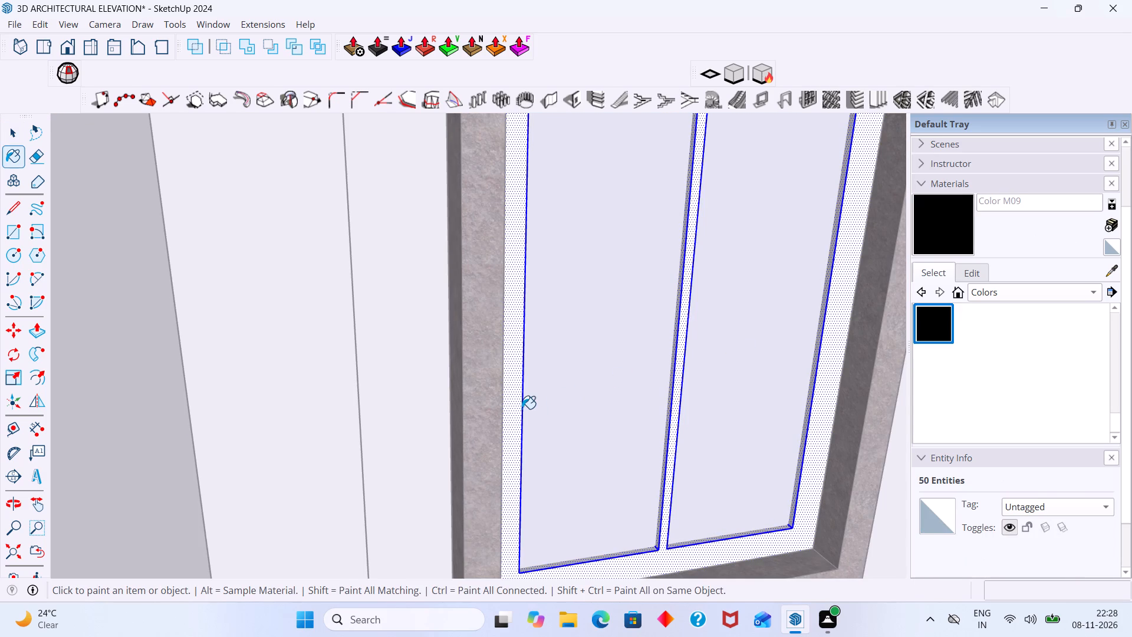
{"action": "left_click", "coordinate": [520, 409]}
{"action": "middle_click_drag", "start_coordinate": [685, 416], "coordinate": [850, 421]}
{"action": "scroll", "coordinate": [723, 405], "scroll_direction": "up", "scroll_amount": 2}
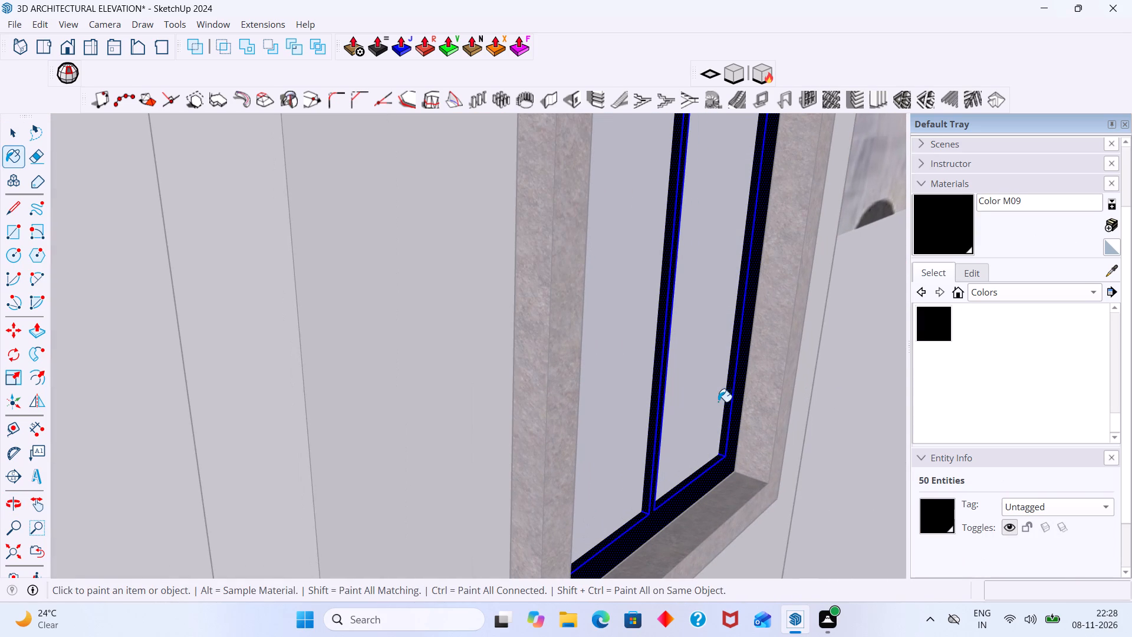
{"action": "key", "text": "space"}
{"action": "scroll", "coordinate": [740, 415], "scroll_direction": "down", "scroll_amount": 14}
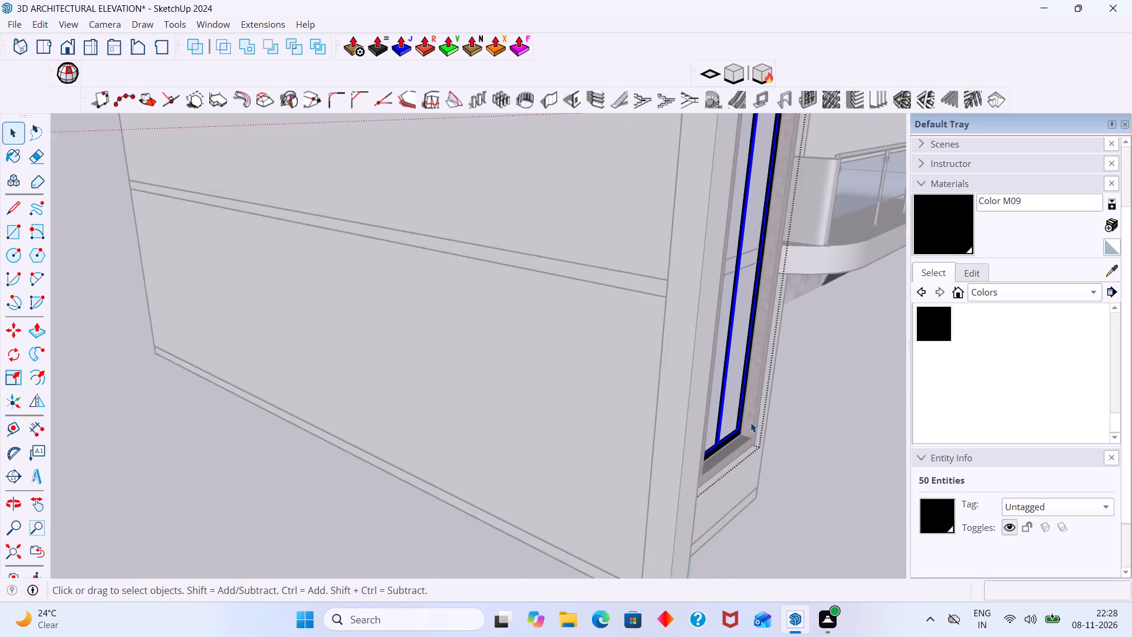
{"action": "scroll", "coordinate": [751, 422], "scroll_direction": "down", "scroll_amount": 2}
{"action": "left_click", "coordinate": [816, 463]}
{"action": "middle_click_drag", "start_coordinate": [812, 442], "coordinate": [528, 426]}
{"action": "scroll", "coordinate": [470, 381], "scroll_direction": "down", "scroll_amount": 6}
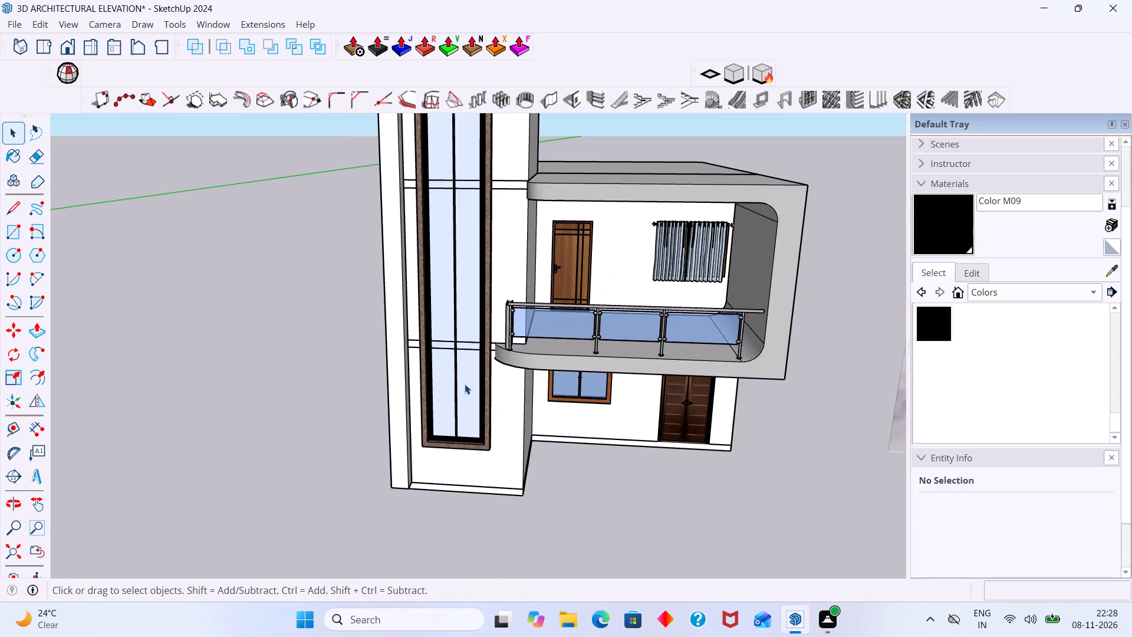
Apply Translucent Glass Blue from the Glass and Mirrors materials to the tower window's glass face again.
{"action": "scroll", "coordinate": [452, 333], "scroll_direction": "up", "scroll_amount": 9}
{"action": "left_click", "coordinate": [437, 325]}
{"action": "scroll", "coordinate": [438, 326], "scroll_direction": "up", "scroll_amount": 2}
{"action": "double_click", "coordinate": [438, 326]}
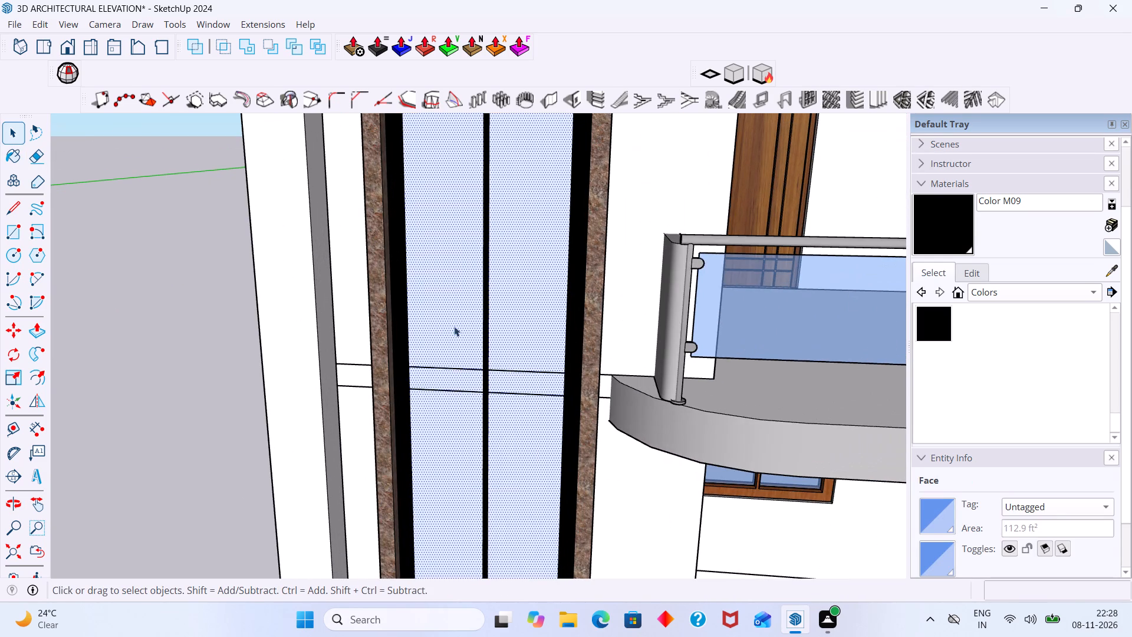
{"action": "left_click", "coordinate": [466, 340]}
{"action": "left_click", "coordinate": [1099, 293]}
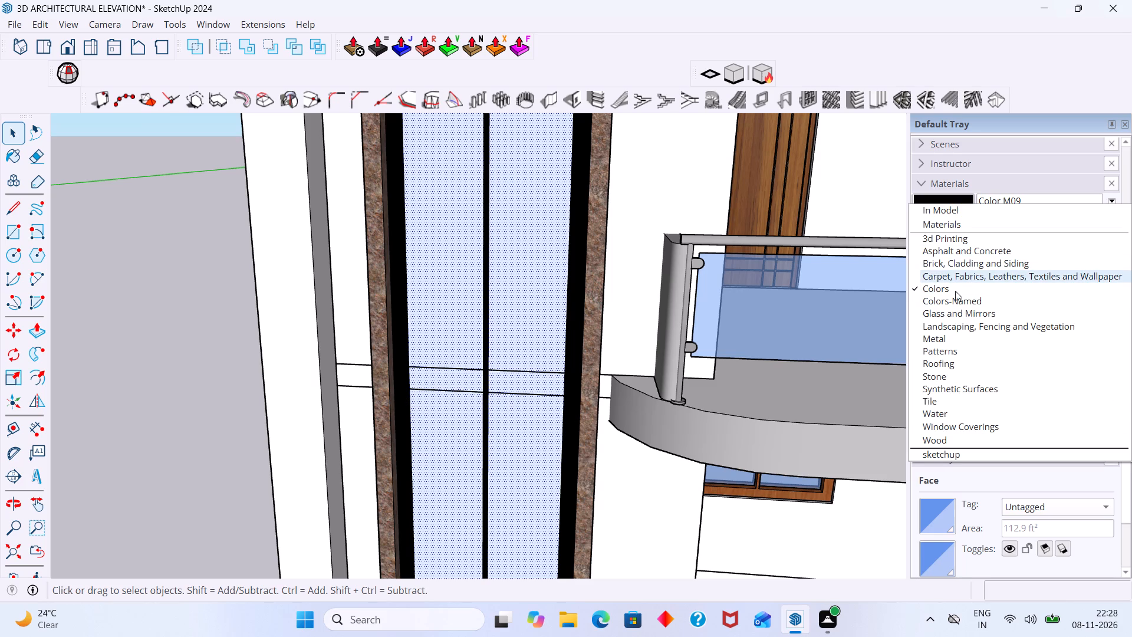
{"action": "left_click", "coordinate": [966, 311]}
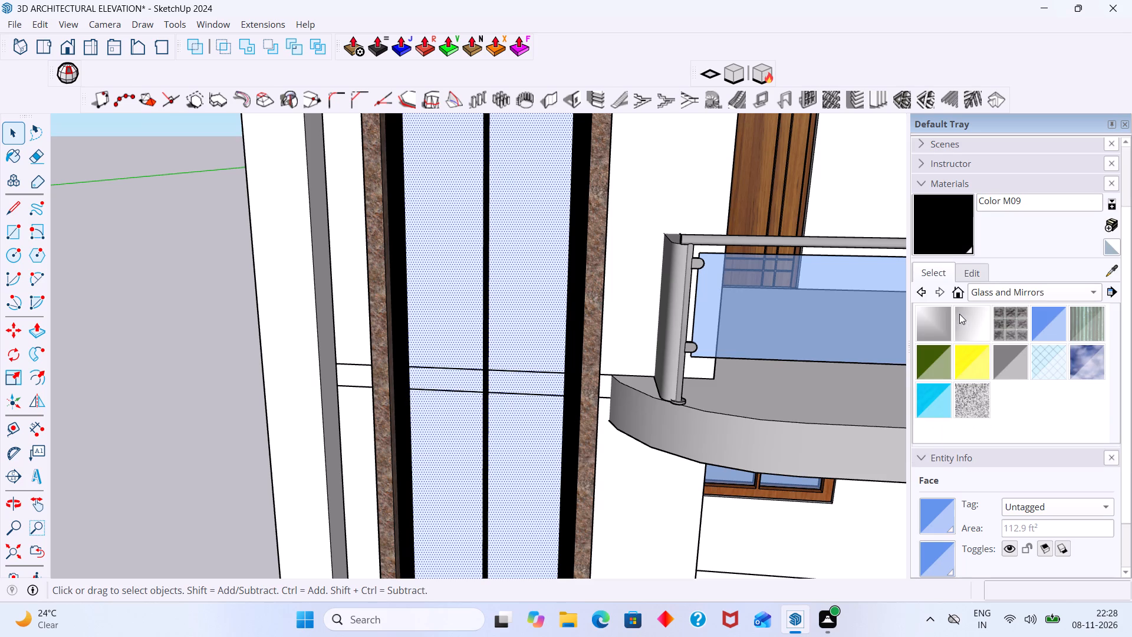
{"action": "left_click", "coordinate": [1039, 323]}
{"action": "left_click", "coordinate": [535, 353]}
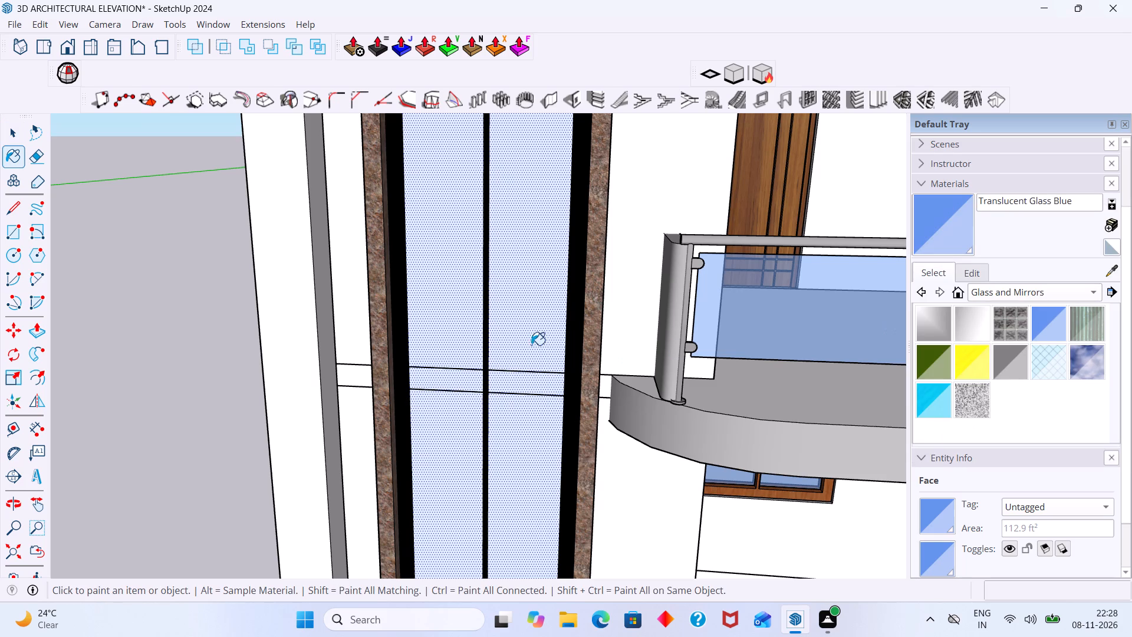
{"action": "left_click", "coordinate": [531, 342]}
{"action": "key", "text": "space"}
{"action": "scroll", "coordinate": [528, 362], "scroll_direction": "down", "scroll_amount": 5}
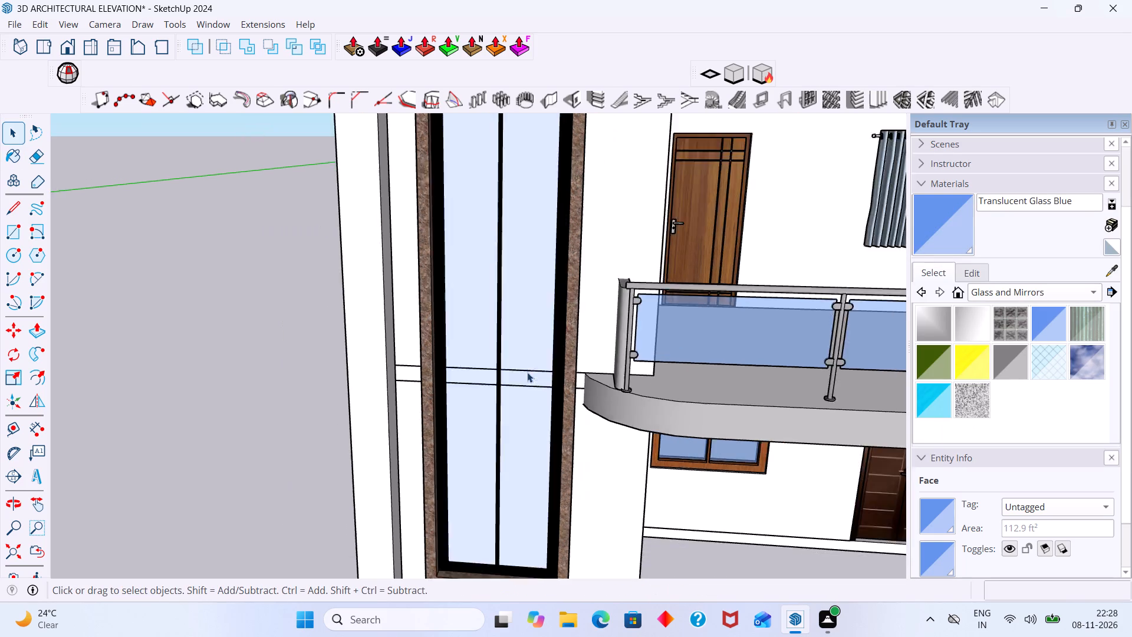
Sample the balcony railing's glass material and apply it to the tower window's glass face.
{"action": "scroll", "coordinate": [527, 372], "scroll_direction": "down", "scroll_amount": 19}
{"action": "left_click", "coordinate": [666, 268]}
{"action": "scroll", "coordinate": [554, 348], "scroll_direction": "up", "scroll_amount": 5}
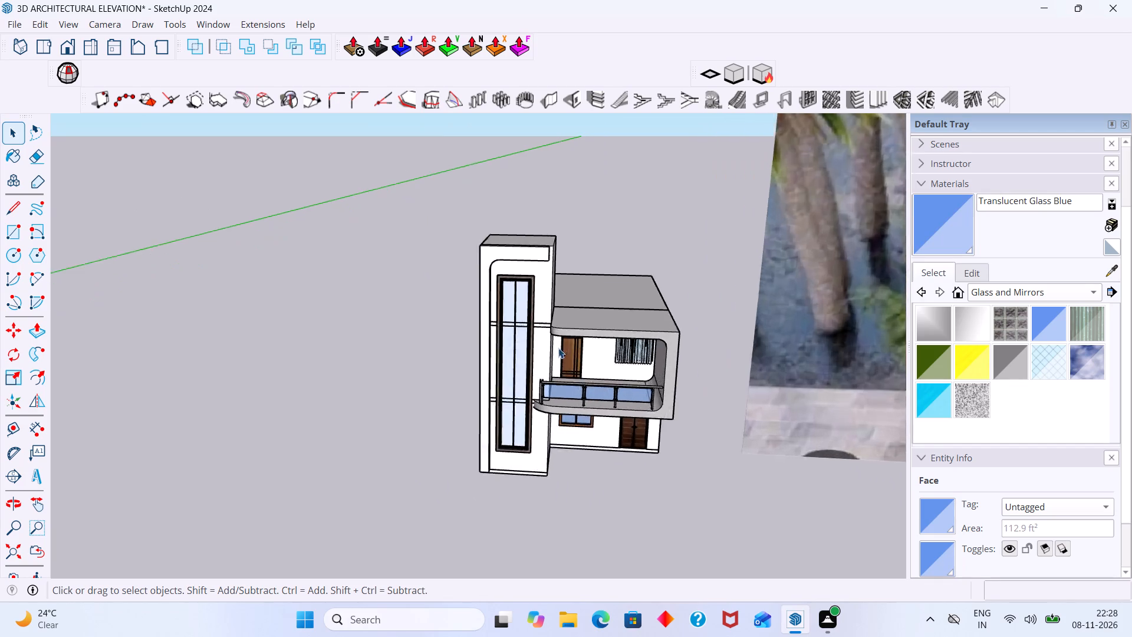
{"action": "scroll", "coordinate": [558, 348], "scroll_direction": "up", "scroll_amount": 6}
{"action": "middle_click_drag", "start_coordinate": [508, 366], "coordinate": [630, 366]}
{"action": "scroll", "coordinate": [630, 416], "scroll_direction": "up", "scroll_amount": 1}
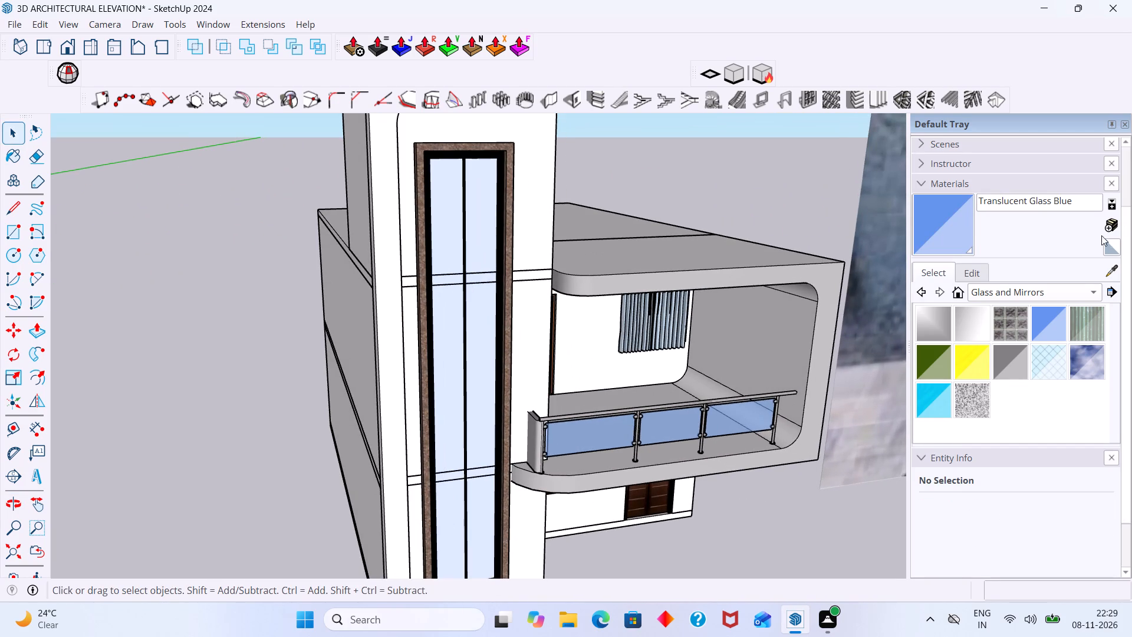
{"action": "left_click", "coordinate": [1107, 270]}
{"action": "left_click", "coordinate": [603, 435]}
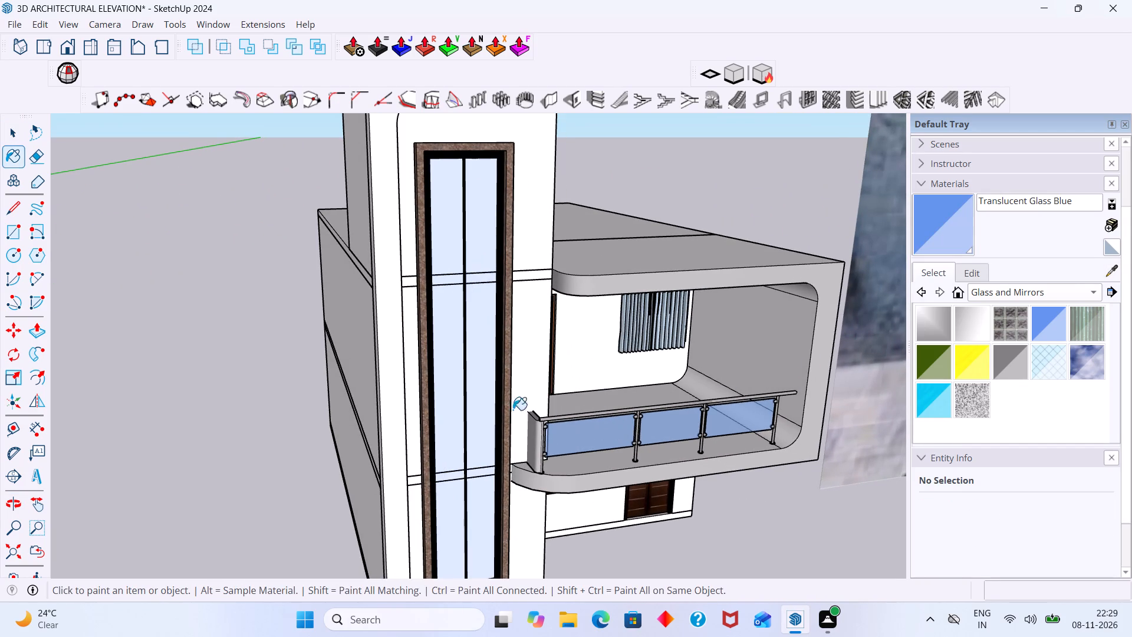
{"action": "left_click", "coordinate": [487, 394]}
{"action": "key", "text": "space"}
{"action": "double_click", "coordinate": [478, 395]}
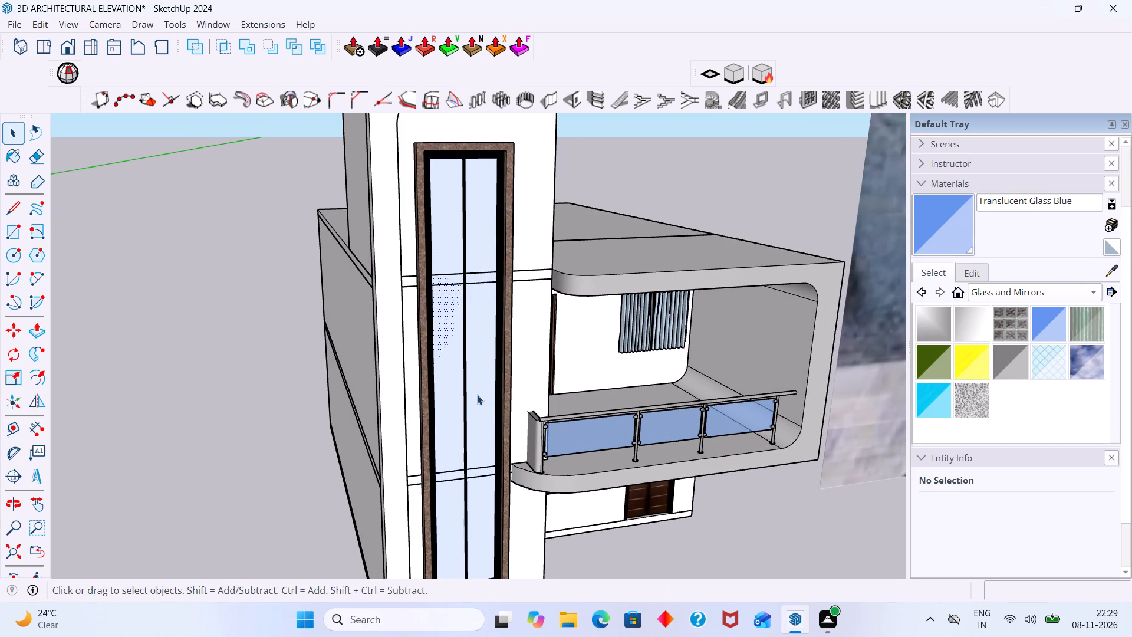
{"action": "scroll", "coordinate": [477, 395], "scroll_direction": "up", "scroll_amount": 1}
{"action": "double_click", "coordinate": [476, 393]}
Sample Translucent Glass Blue from the balcony railing again, reapply it to the tower window's glass face, and clear the selection.
{"action": "left_click", "coordinate": [605, 443]}
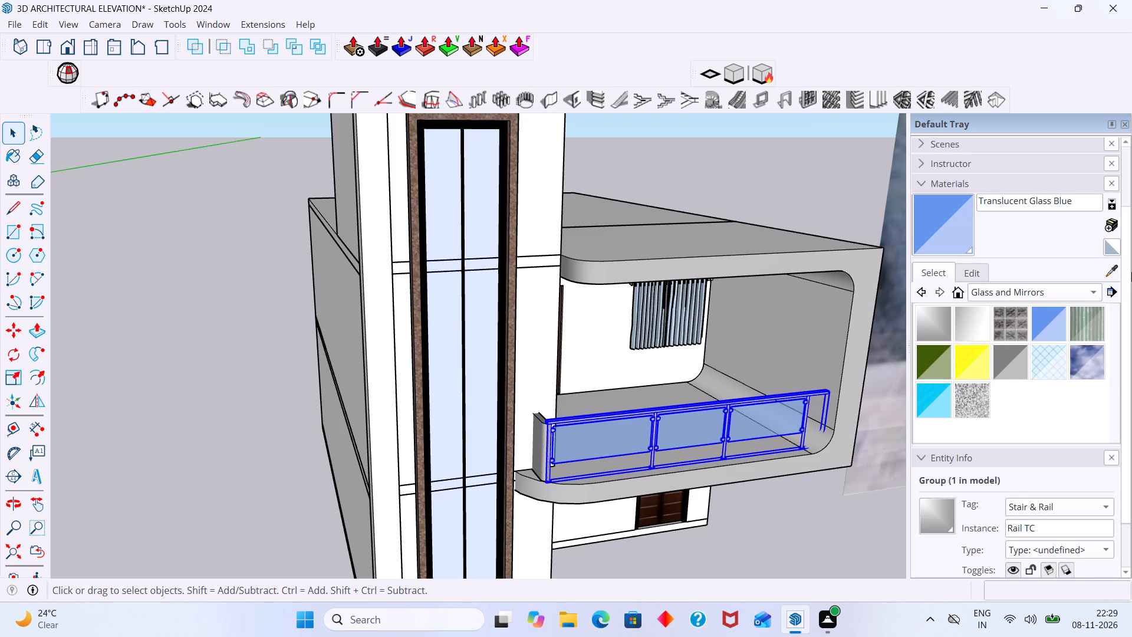
{"action": "left_click", "coordinate": [1113, 270]}
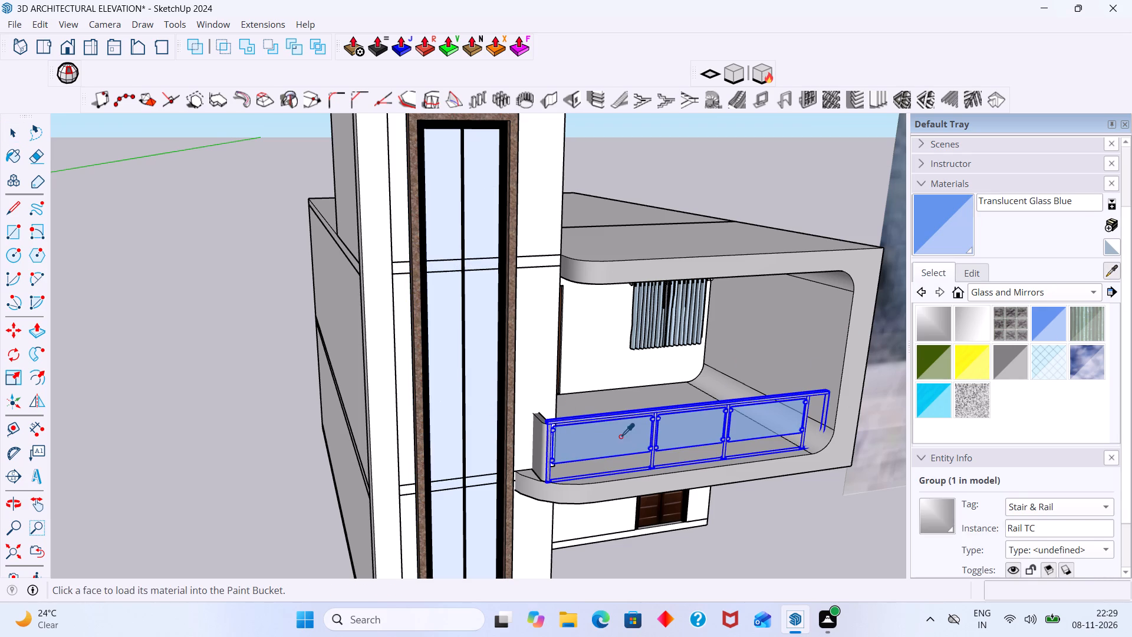
{"action": "left_click", "coordinate": [620, 436]}
{"action": "left_click", "coordinate": [482, 381]}
{"action": "scroll", "coordinate": [481, 383], "scroll_direction": "up", "scroll_amount": 3}
{"action": "left_click", "coordinate": [479, 386]}
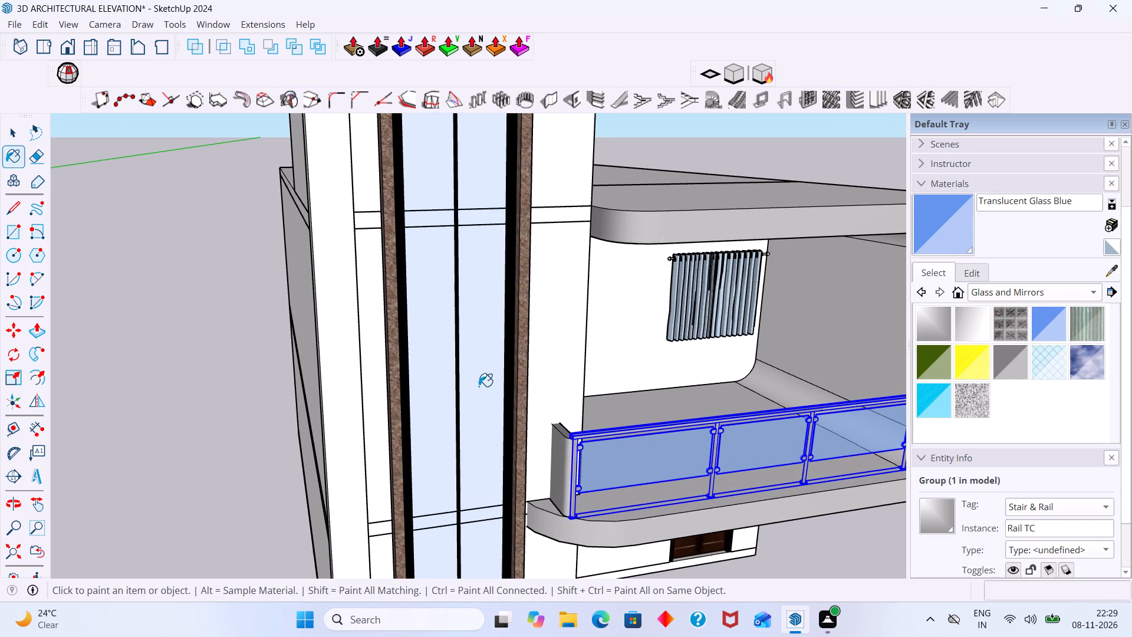
{"action": "key", "text": "space"}
{"action": "left_click", "coordinate": [475, 389]}
{"action": "scroll", "coordinate": [475, 389], "scroll_direction": "up", "scroll_amount": 1}
{"action": "scroll", "coordinate": [475, 389], "scroll_direction": "down", "scroll_amount": 5}
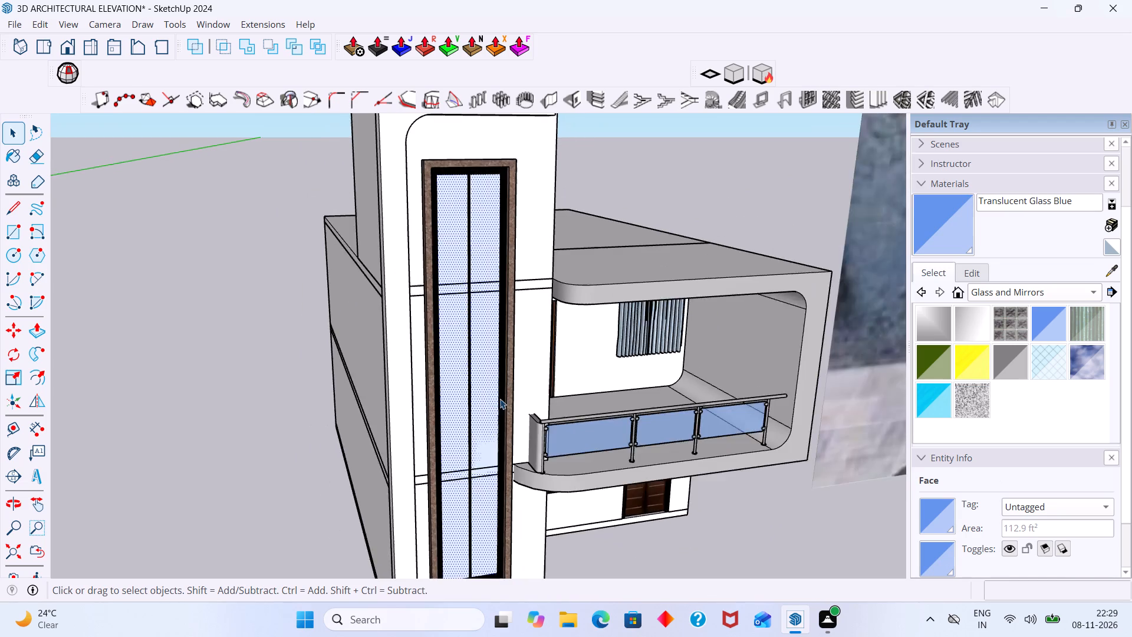
{"action": "scroll", "coordinate": [500, 399], "scroll_direction": "down", "scroll_amount": 7}
{"action": "left_click", "coordinate": [637, 277]}
Examine the tower window's glass against the balcony railing glass from several angles.
{"action": "scroll", "coordinate": [659, 270], "scroll_direction": "down", "scroll_amount": 4}
{"action": "middle_click_drag", "start_coordinate": [649, 299], "coordinate": [537, 428]}
{"action": "scroll", "coordinate": [518, 400], "scroll_direction": "up", "scroll_amount": 2}
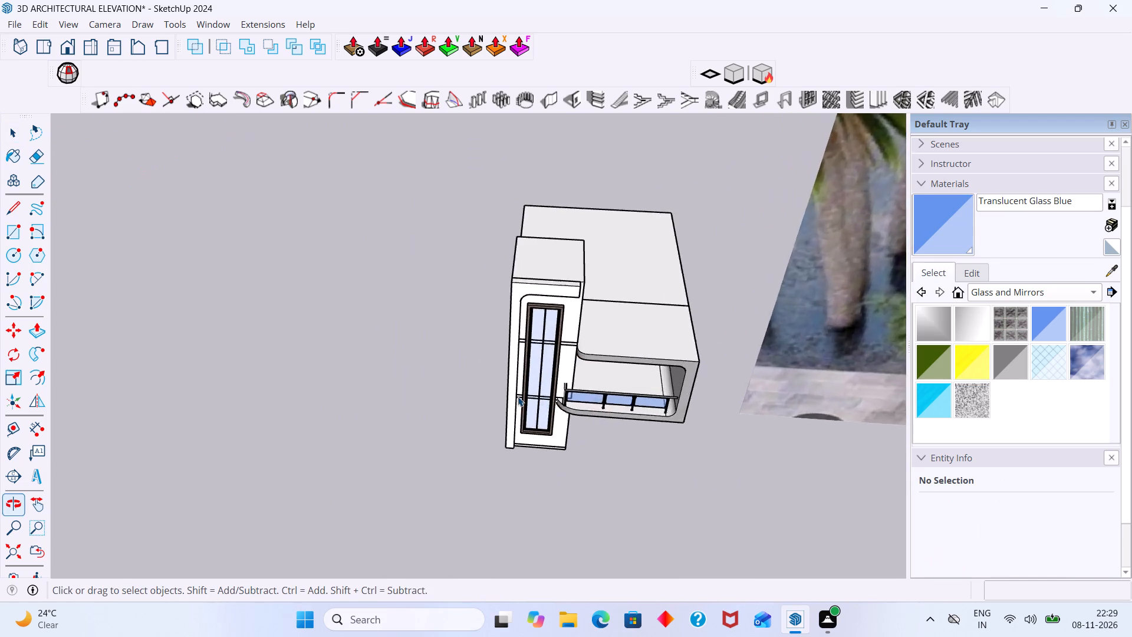
{"action": "scroll", "coordinate": [518, 396], "scroll_direction": "up", "scroll_amount": 9}
{"action": "middle_click_drag", "start_coordinate": [561, 388], "coordinate": [641, 362]}
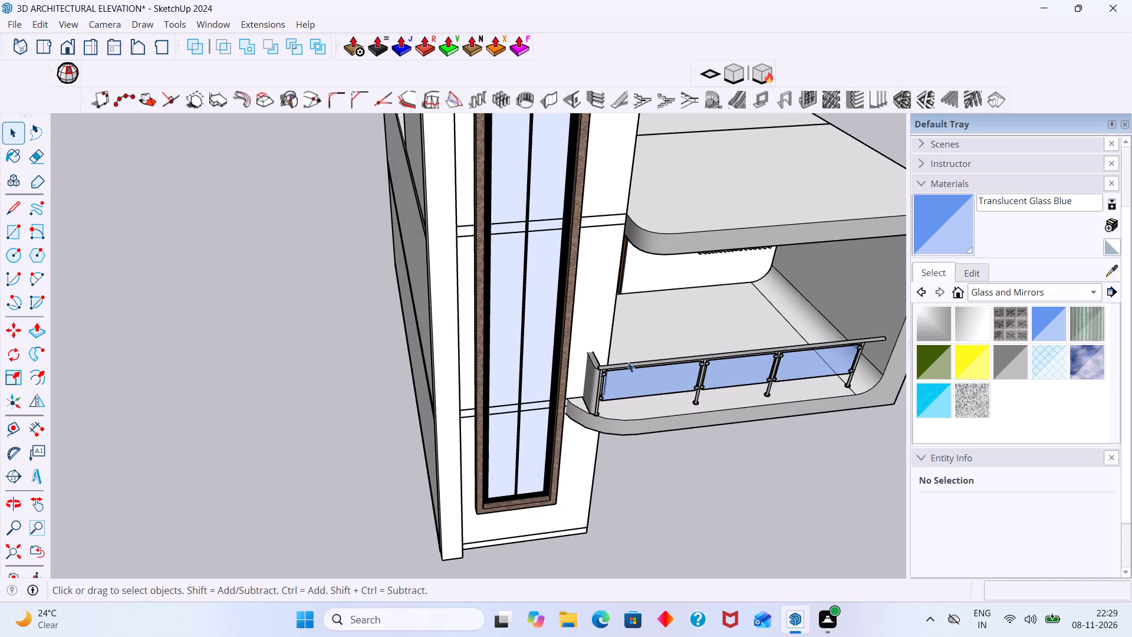
{"action": "scroll", "coordinate": [627, 365], "scroll_direction": "down", "scroll_amount": 10}
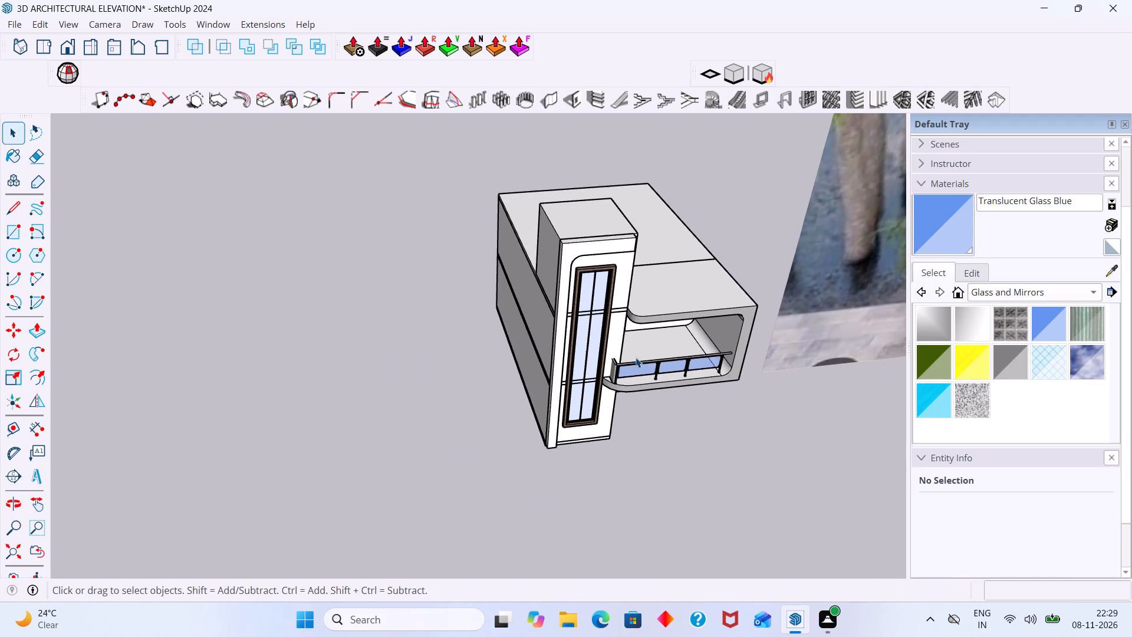
{"action": "middle_click_drag", "start_coordinate": [631, 354], "coordinate": [543, 334]}
{"action": "scroll", "coordinate": [621, 318], "scroll_direction": "down", "scroll_amount": 6}
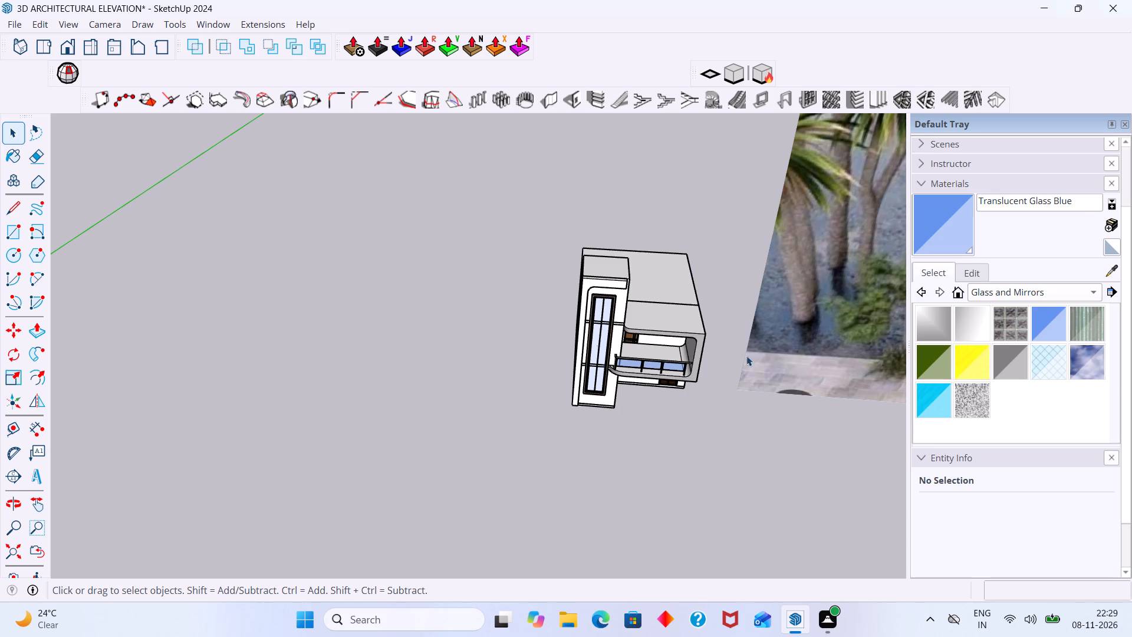
{"action": "scroll", "coordinate": [667, 354], "scroll_direction": "up", "scroll_amount": 6}
{"action": "middle_click_drag", "start_coordinate": [603, 365], "coordinate": [657, 332]}
{"action": "scroll", "coordinate": [589, 349], "scroll_direction": "up", "scroll_amount": 8}
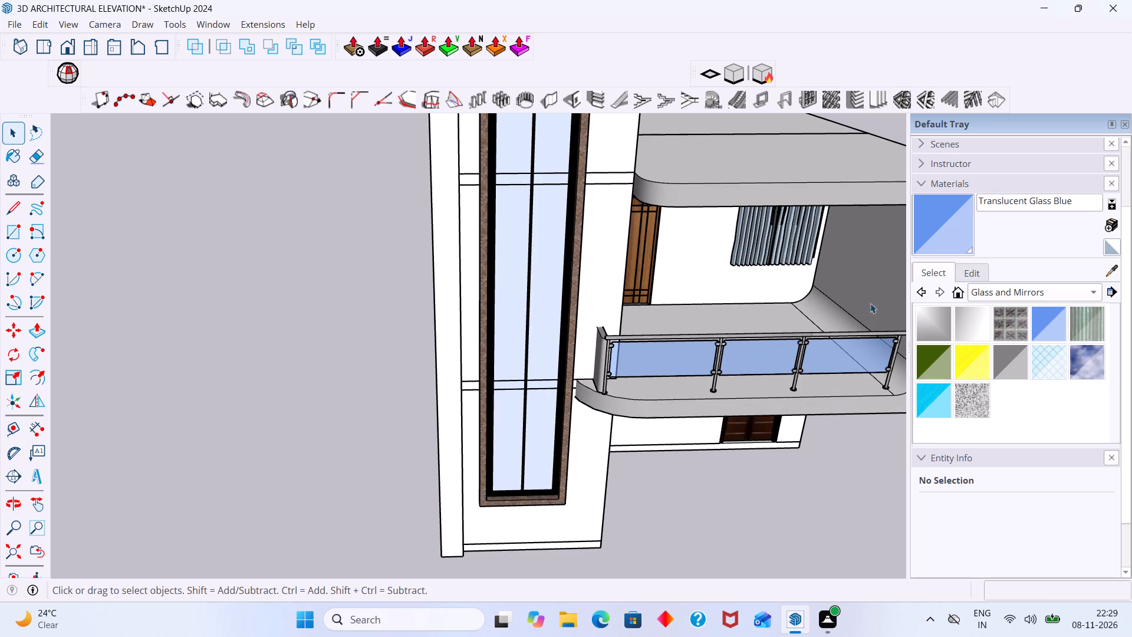
Sample Granite Brown from the tower window's outer frame and paint the front face of the tower's raised L-shaped border.
{"action": "left_click", "coordinate": [1110, 271]}
{"action": "scroll", "coordinate": [574, 390], "scroll_direction": "up", "scroll_amount": 5}
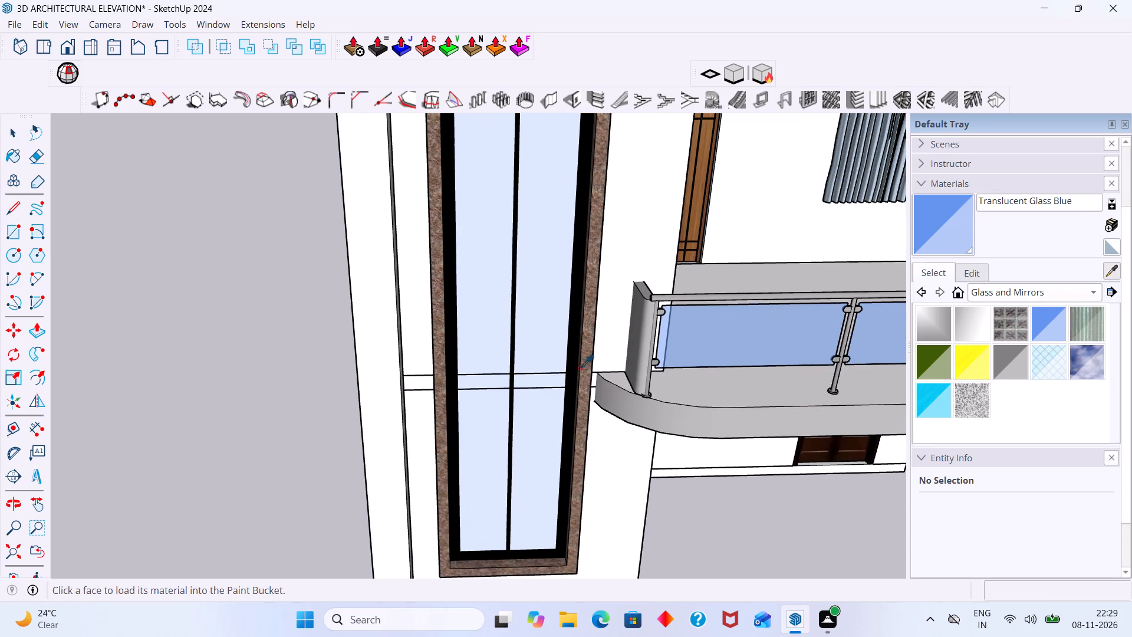
{"action": "left_click", "coordinate": [587, 364]}
{"action": "scroll", "coordinate": [511, 381], "scroll_direction": "down", "scroll_amount": 4}
{"action": "left_click", "coordinate": [423, 371]}
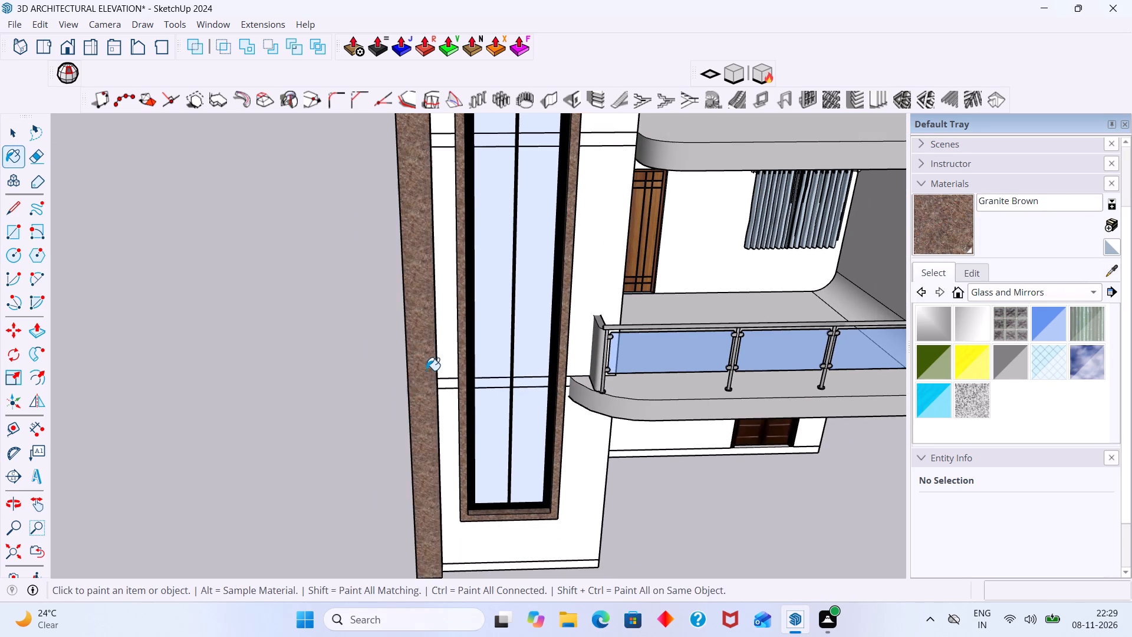
Paint the bottom, outer side and inner side faces of the border's vertical band with Granite Brown.
{"action": "scroll", "coordinate": [430, 372], "scroll_direction": "down", "scroll_amount": 4}
{"action": "middle_click_drag", "start_coordinate": [470, 390], "coordinate": [754, 391]}
{"action": "scroll", "coordinate": [566, 347], "scroll_direction": "up", "scroll_amount": 7}
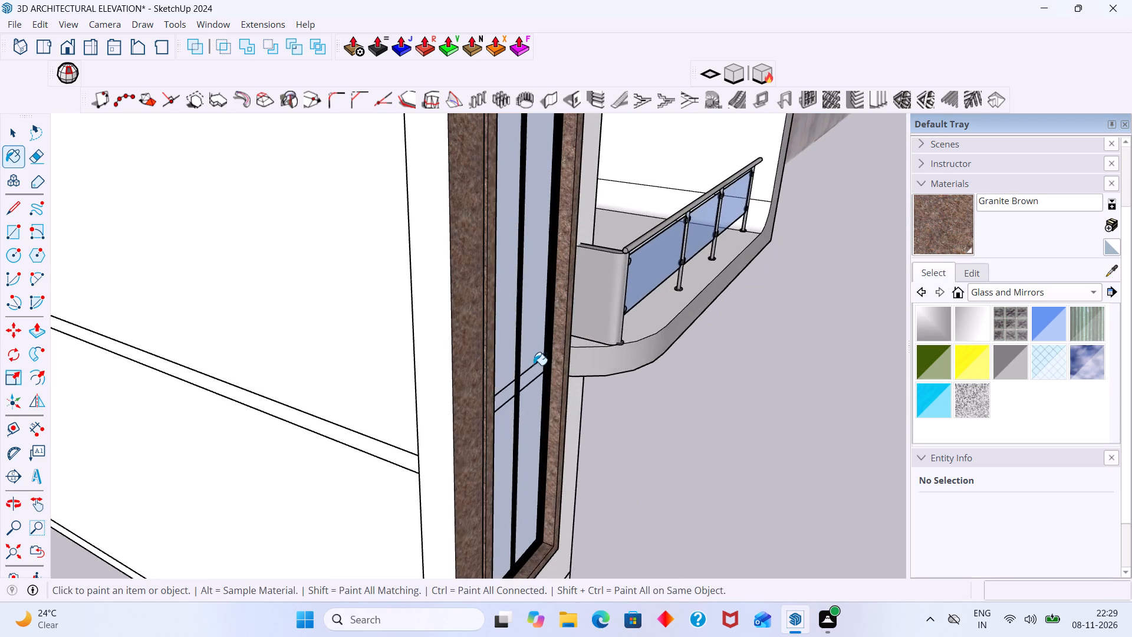
{"action": "scroll", "coordinate": [534, 365], "scroll_direction": "up", "scroll_amount": 2}
{"action": "scroll", "coordinate": [534, 365], "scroll_direction": "down", "scroll_amount": 8}
{"action": "middle_click_drag", "start_coordinate": [528, 401], "coordinate": [443, 252]}
{"action": "middle_click_drag", "start_coordinate": [433, 449], "coordinate": [447, 331]}
{"action": "scroll", "coordinate": [409, 390], "scroll_direction": "up", "scroll_amount": 3}
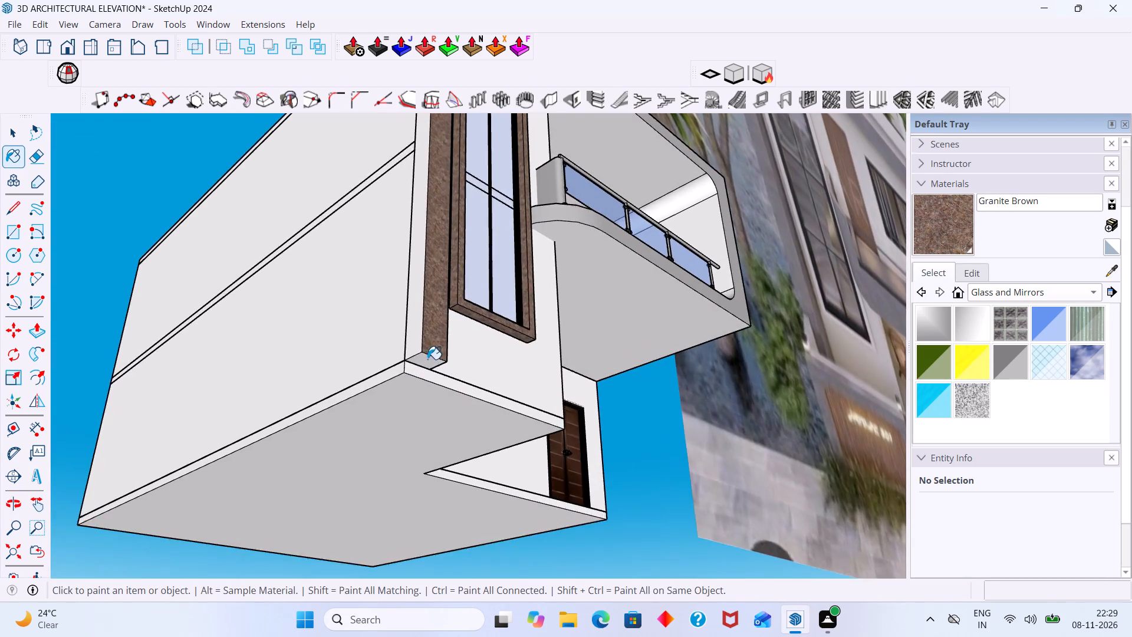
{"action": "scroll", "coordinate": [427, 359], "scroll_direction": "up", "scroll_amount": 4}
{"action": "left_click", "coordinate": [427, 363]}
{"action": "left_click", "coordinate": [409, 333]}
{"action": "scroll", "coordinate": [436, 343], "scroll_direction": "down", "scroll_amount": 2}
{"action": "middle_click_drag", "start_coordinate": [457, 341], "coordinate": [199, 384]}
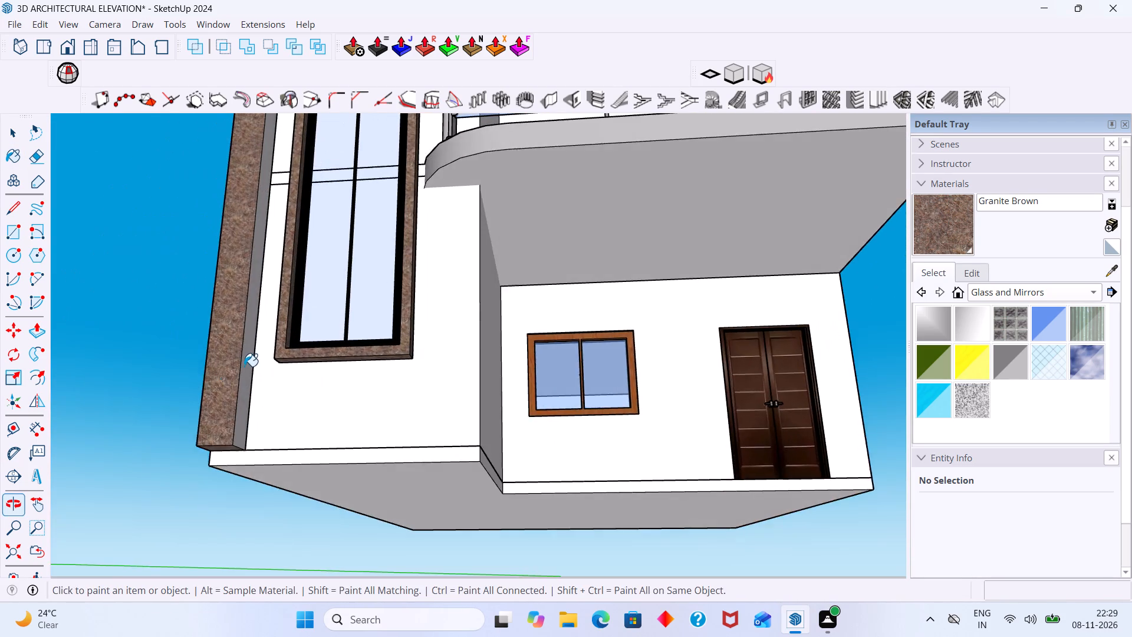
{"action": "scroll", "coordinate": [244, 365], "scroll_direction": "up", "scroll_amount": 6}
{"action": "left_click", "coordinate": [245, 363]}
{"action": "scroll", "coordinate": [249, 362], "scroll_direction": "down", "scroll_amount": 20}
{"action": "scroll", "coordinate": [249, 362], "scroll_direction": "down", "scroll_amount": 5}
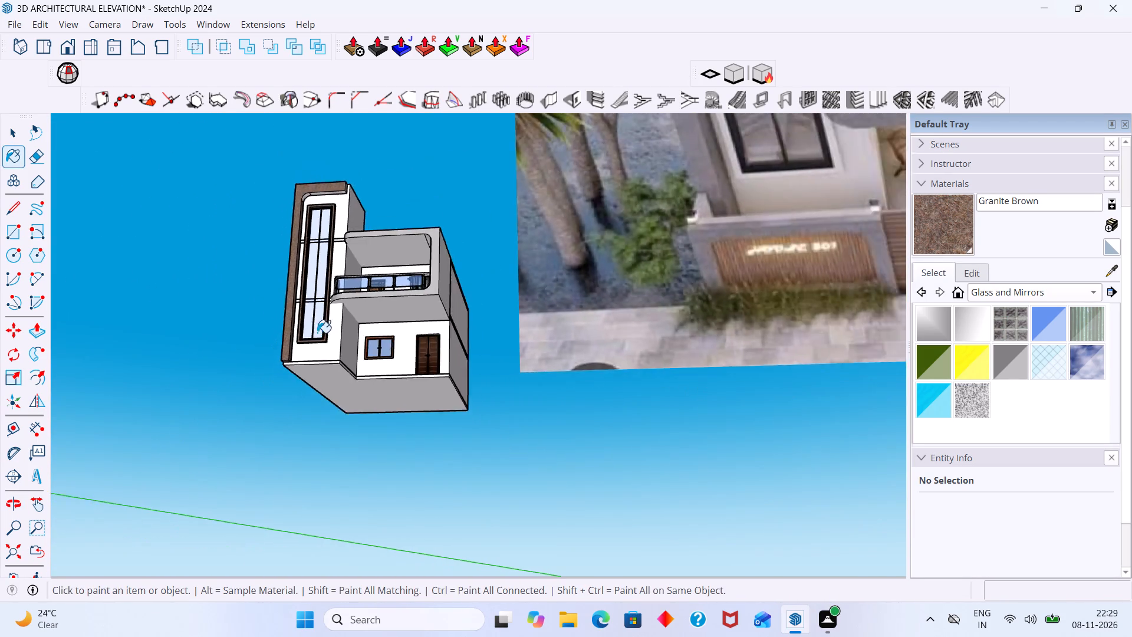
Paint the border's curved inner corner and the underside of its top band with Granite Brown.
{"action": "middle_click_drag", "start_coordinate": [360, 232], "coordinate": [346, 411]}
{"action": "scroll", "coordinate": [307, 324], "scroll_direction": "up", "scroll_amount": 16}
{"action": "middle_click_drag", "start_coordinate": [269, 180], "coordinate": [255, 152]}
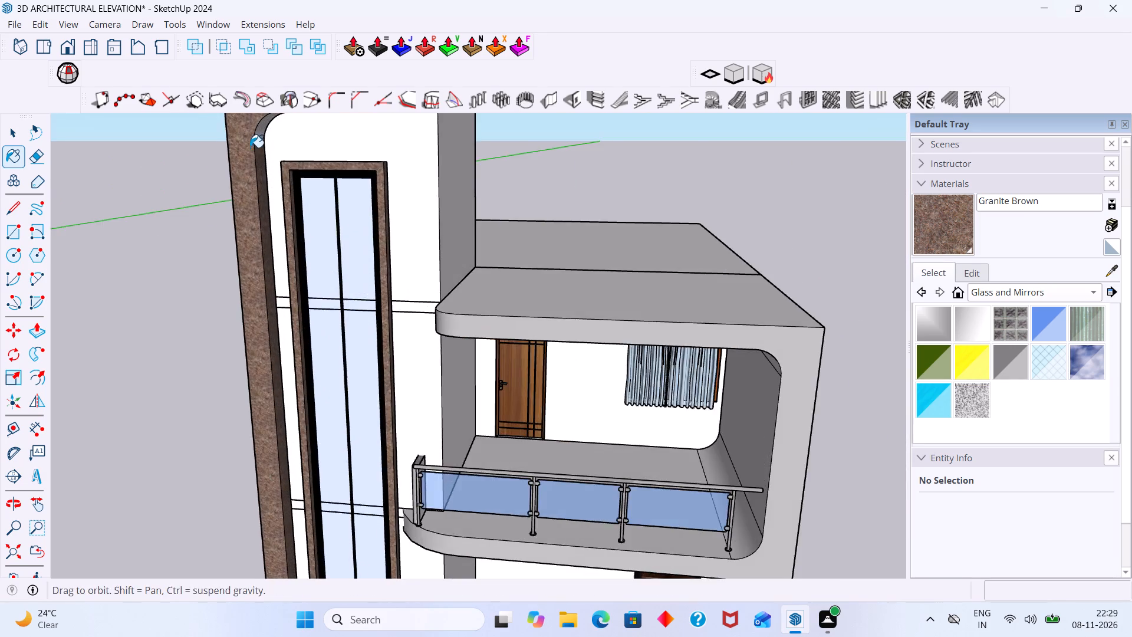
{"action": "scroll", "coordinate": [250, 147], "scroll_direction": "up", "scroll_amount": 8}
{"action": "left_click", "coordinate": [274, 130]}
{"action": "scroll", "coordinate": [299, 172], "scroll_direction": "down", "scroll_amount": 1}
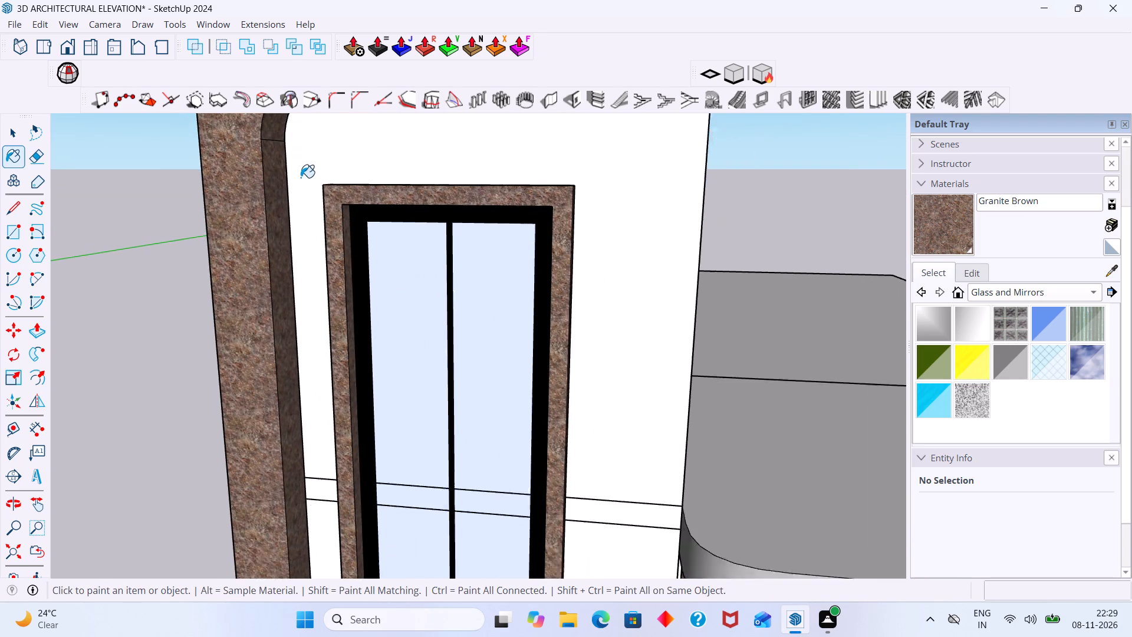
{"action": "scroll", "coordinate": [301, 178], "scroll_direction": "down", "scroll_amount": 1}
{"action": "middle_click_drag", "start_coordinate": [316, 201], "coordinate": [337, 397], "text": "shift"}
{"action": "middle_click_drag", "start_coordinate": [400, 317], "coordinate": [443, 179]}
{"action": "scroll", "coordinate": [453, 218], "scroll_direction": "up", "scroll_amount": 4}
{"action": "middle_click_drag", "start_coordinate": [461, 247], "coordinate": [468, 198]}
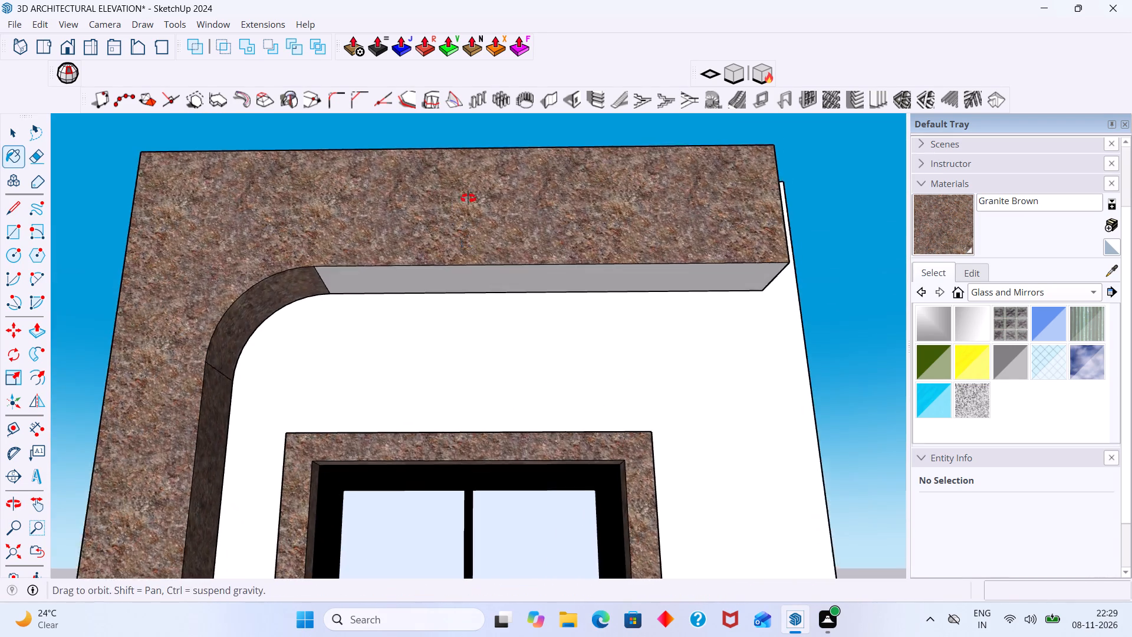
{"action": "middle_click_drag", "start_coordinate": [468, 198], "coordinate": [480, 180]}
{"action": "scroll", "coordinate": [496, 286], "scroll_direction": "up", "scroll_amount": 3}
{"action": "left_click", "coordinate": [504, 281]}
{"action": "scroll", "coordinate": [524, 272], "scroll_direction": "down", "scroll_amount": 5}
{"action": "middle_click_drag", "start_coordinate": [601, 272], "coordinate": [359, 309]}
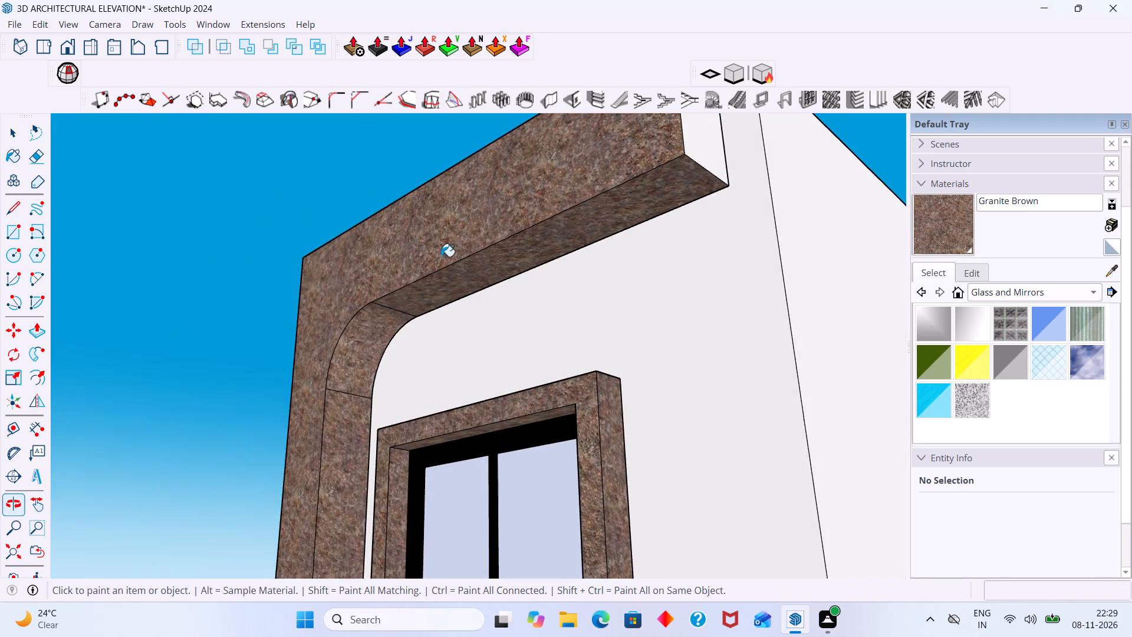
Paint the end face and the top face of the border's top band with Granite Brown.
{"action": "scroll", "coordinate": [664, 149], "scroll_direction": "up", "scroll_amount": 2}
{"action": "left_click", "coordinate": [700, 144]}
{"action": "scroll", "coordinate": [701, 146], "scroll_direction": "up", "scroll_amount": 1}
{"action": "scroll", "coordinate": [700, 147], "scroll_direction": "down", "scroll_amount": 11}
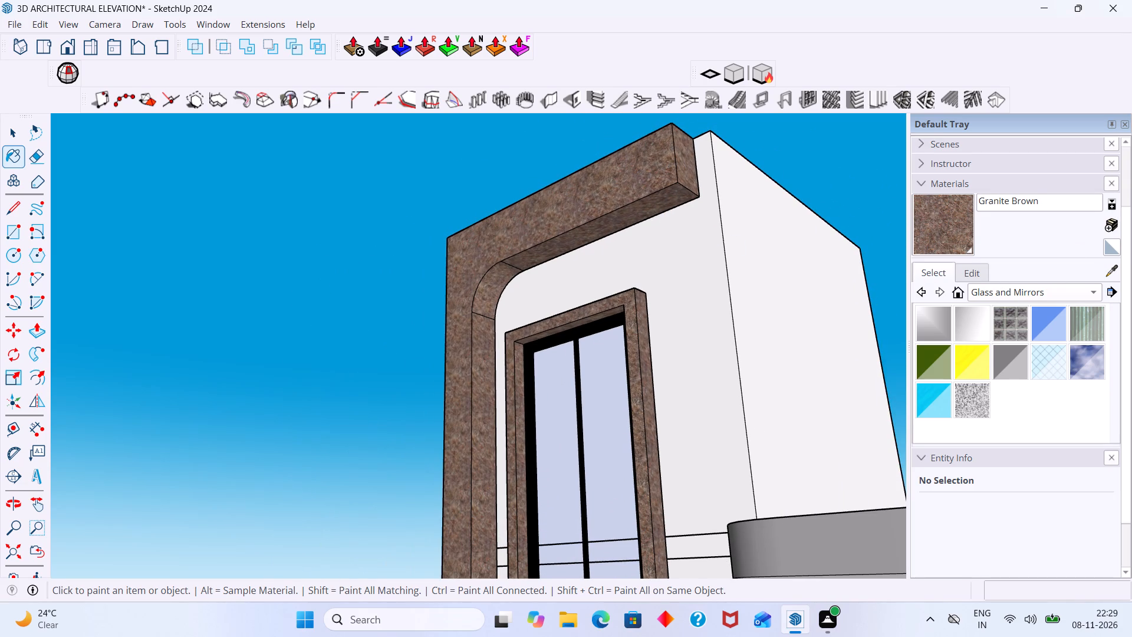
{"action": "middle_click_drag", "start_coordinate": [764, 245], "coordinate": [932, 418]}
{"action": "middle_click_drag", "start_coordinate": [768, 219], "coordinate": [769, 318]}
{"action": "scroll", "coordinate": [542, 136], "scroll_direction": "up", "scroll_amount": 5}
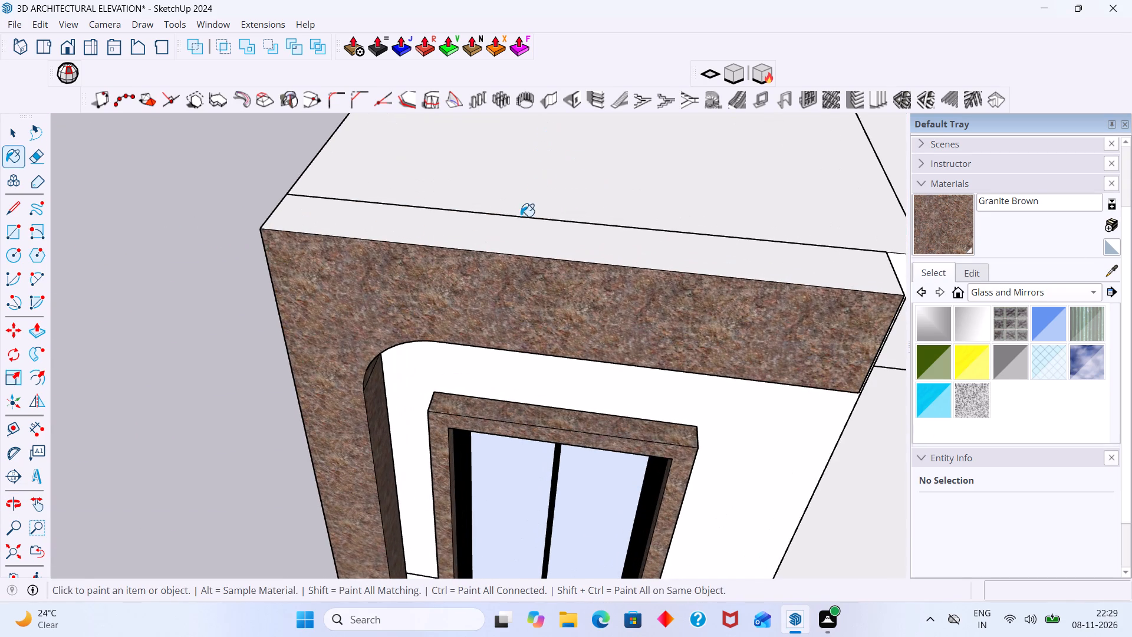
{"action": "left_click", "coordinate": [505, 240]}
{"action": "scroll", "coordinate": [483, 231], "scroll_direction": "down", "scroll_amount": 3}
{"action": "middle_click_drag", "start_coordinate": [491, 232], "coordinate": [843, 182]}
{"action": "scroll", "coordinate": [568, 237], "scroll_direction": "down", "scroll_amount": 5}
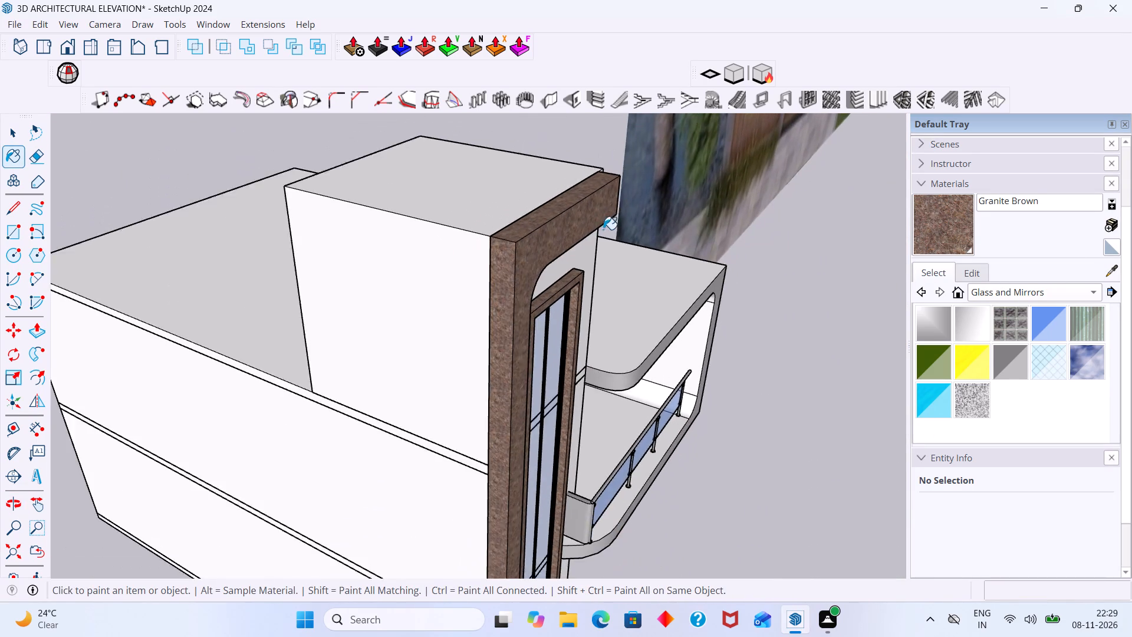
Examine the reference picture for the finish of the tower's border, window and balcony surround.
{"action": "scroll", "coordinate": [603, 229], "scroll_direction": "down", "scroll_amount": 14}
{"action": "middle_click_drag", "start_coordinate": [756, 305], "coordinate": [404, 434], "text": "shift"}
{"action": "scroll", "coordinate": [387, 387], "scroll_direction": "down", "scroll_amount": 2}
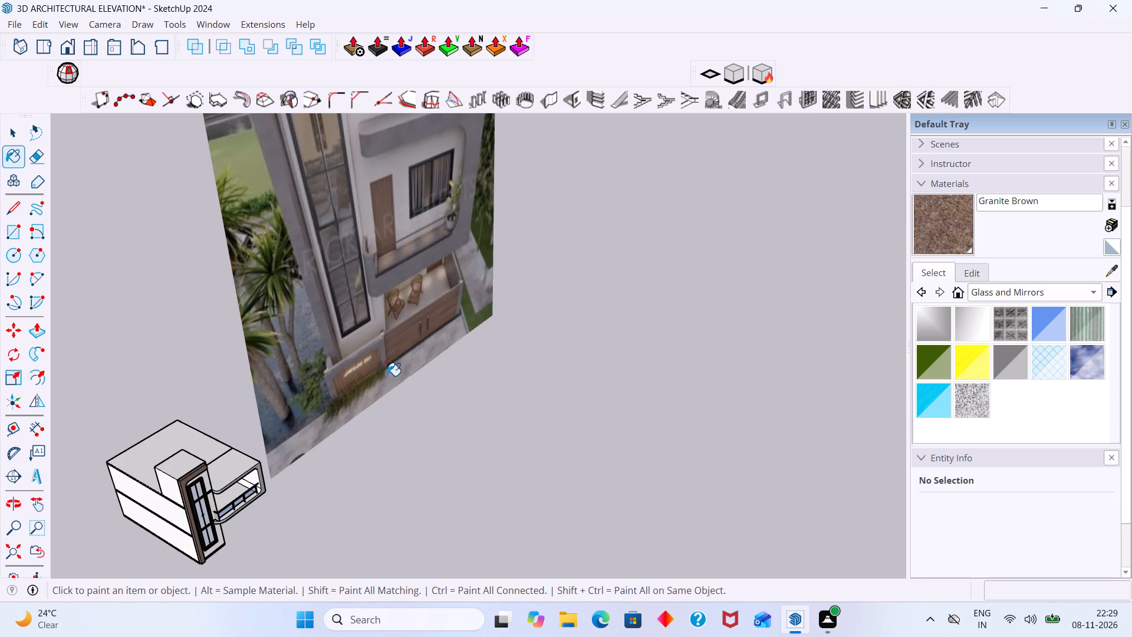
{"action": "middle_click_drag", "start_coordinate": [367, 270], "coordinate": [262, 253]}
{"action": "scroll", "coordinate": [346, 240], "scroll_direction": "up", "scroll_amount": 10}
{"action": "middle_click_drag", "start_coordinate": [447, 337], "coordinate": [417, 212]}
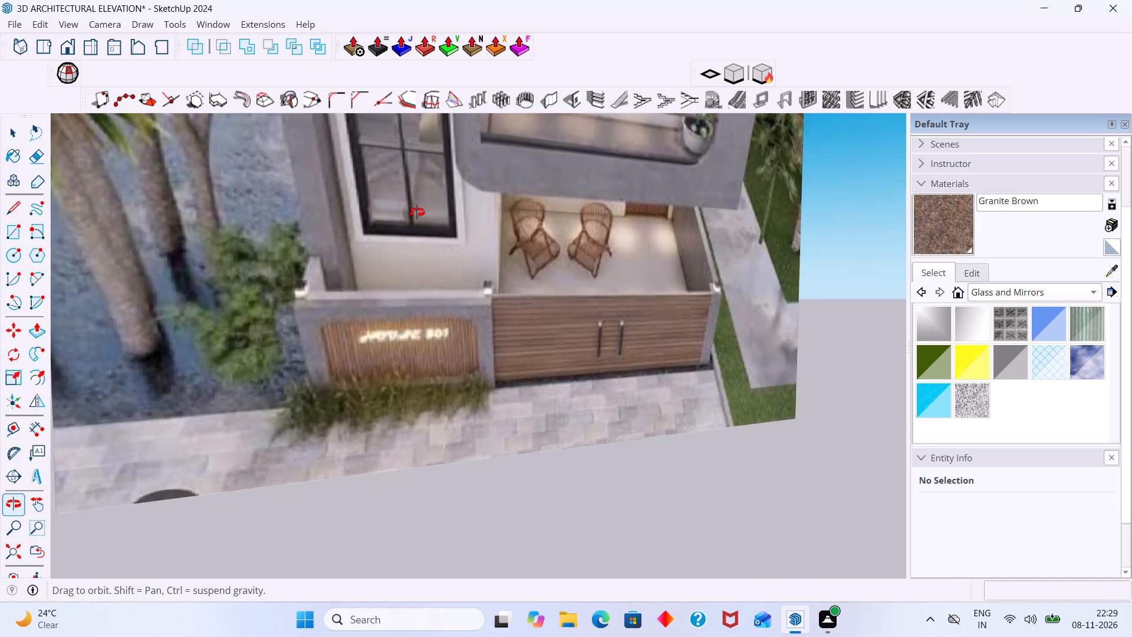
{"action": "middle_click_drag", "start_coordinate": [417, 212], "coordinate": [417, 213]}
{"action": "scroll", "coordinate": [442, 252], "scroll_direction": "down", "scroll_amount": 6}
{"action": "middle_click_drag", "start_coordinate": [526, 350], "coordinate": [660, 496]}
{"action": "middle_click_drag", "start_coordinate": [618, 388], "coordinate": [671, 479]}
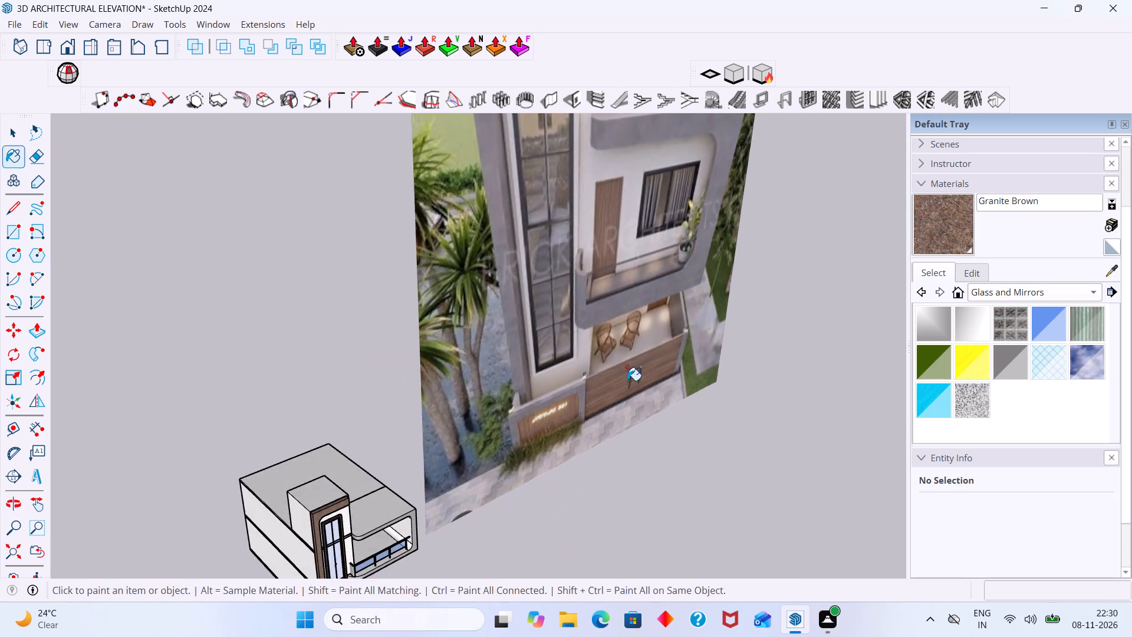
{"action": "middle_click_drag", "start_coordinate": [627, 353], "coordinate": [795, 574], "text": "shift"}
{"action": "scroll", "coordinate": [744, 274], "scroll_direction": "up", "scroll_amount": 7}
{"action": "scroll", "coordinate": [783, 294], "scroll_direction": "down", "scroll_amount": 6}
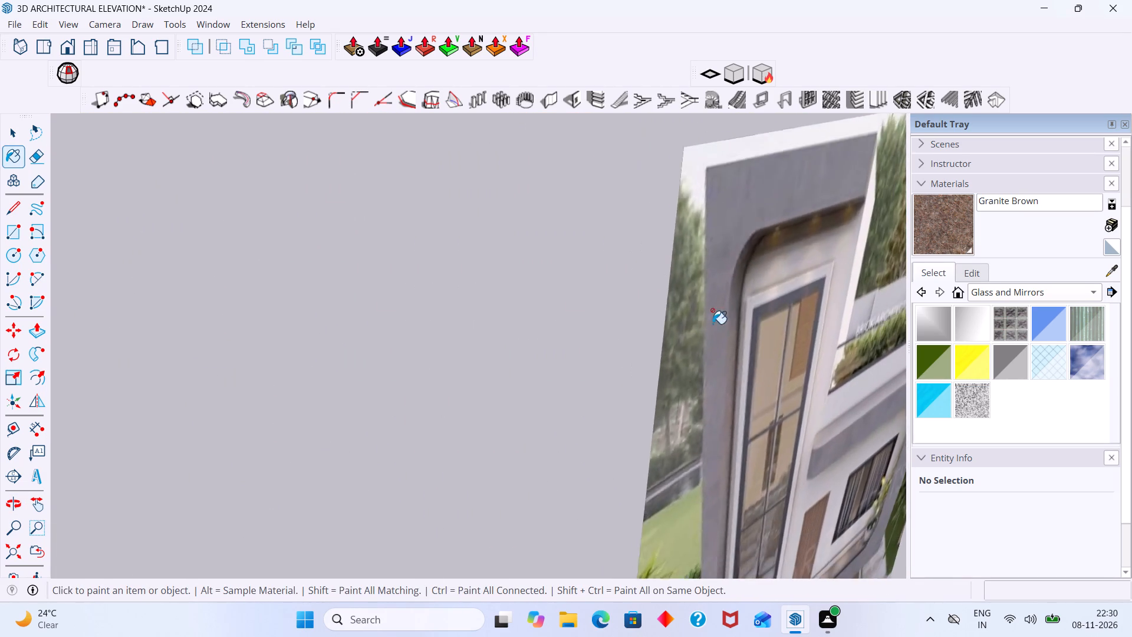
{"action": "scroll", "coordinate": [713, 324], "scroll_direction": "down", "scroll_amount": 5}
{"action": "middle_click_drag", "start_coordinate": [693, 353], "coordinate": [564, 248]}
Repaint the front, top and outer side faces of the tower's raised border with Granite Light Gray from the Stone materials.
{"action": "left_click", "coordinate": [1092, 295]}
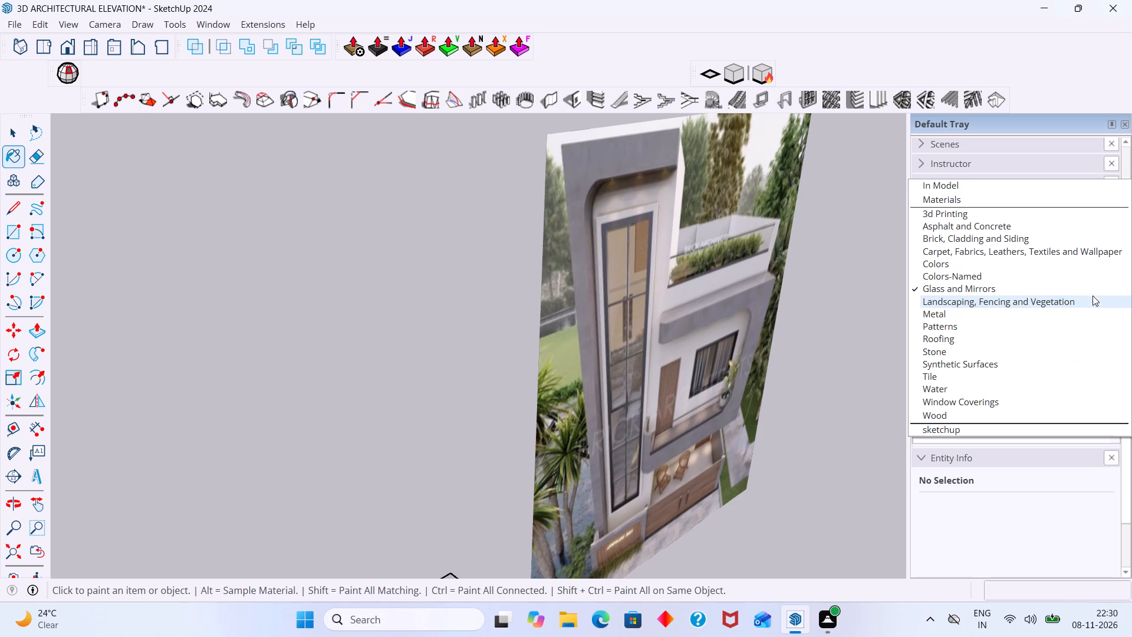
{"action": "left_click", "coordinate": [946, 349]}
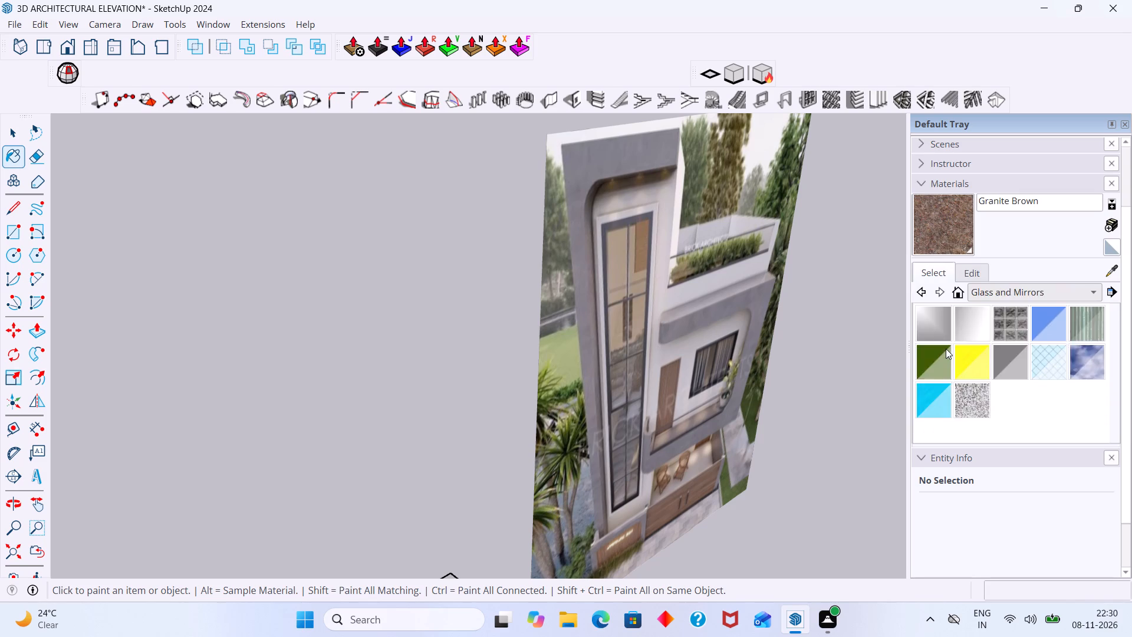
{"action": "left_click", "coordinate": [1038, 328]}
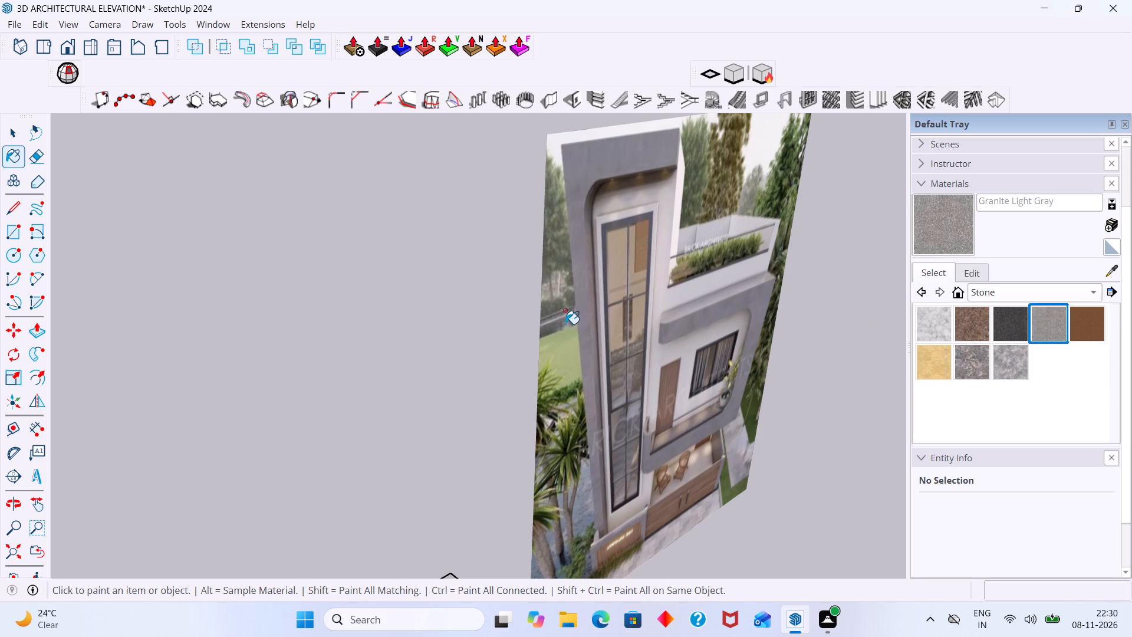
{"action": "middle_click_drag", "start_coordinate": [620, 306], "coordinate": [530, 343]}
{"action": "scroll", "coordinate": [514, 328], "scroll_direction": "down", "scroll_amount": 8}
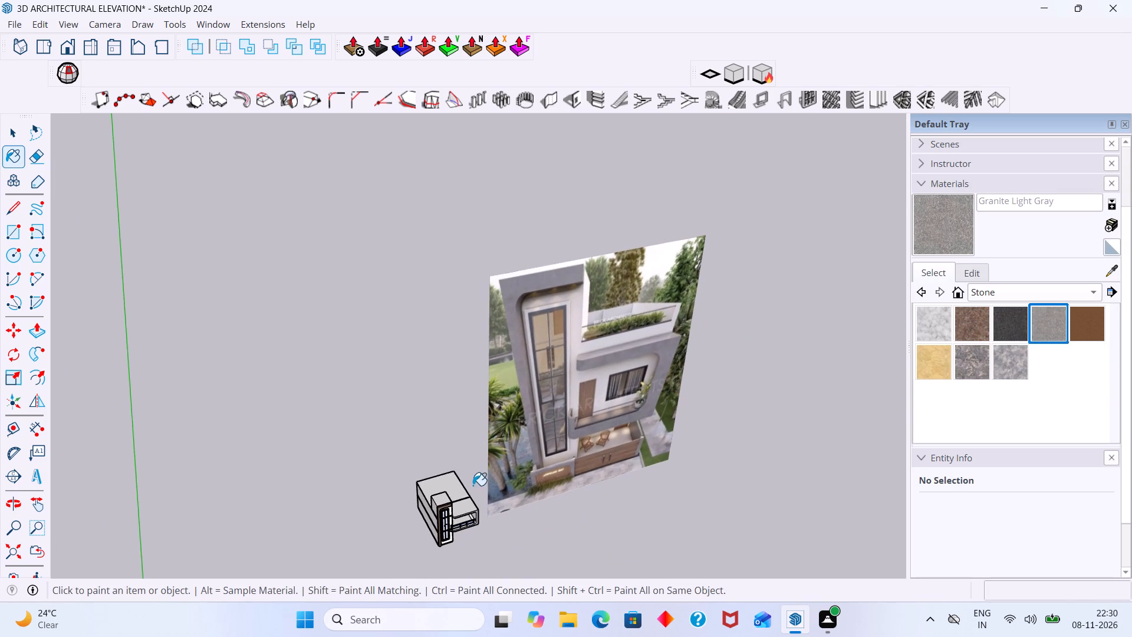
{"action": "middle_click_drag", "start_coordinate": [470, 481], "coordinate": [522, 254], "text": "ctrl"}
{"action": "scroll", "coordinate": [506, 295], "scroll_direction": "up", "scroll_amount": 20}
{"action": "scroll", "coordinate": [506, 295], "scroll_direction": "up", "scroll_amount": 6}
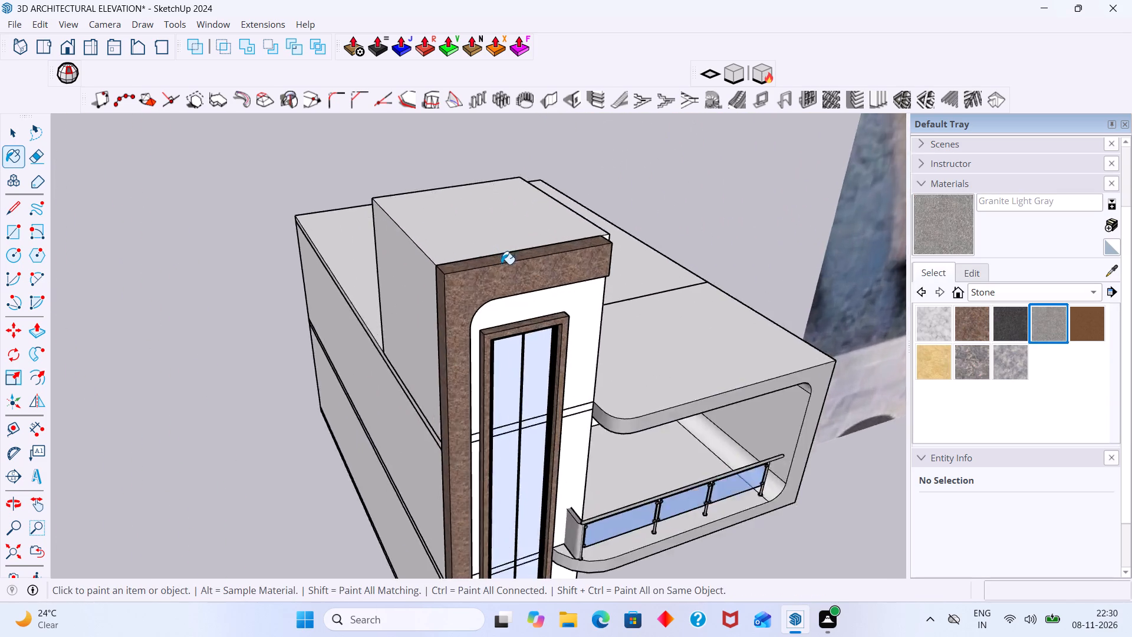
{"action": "scroll", "coordinate": [501, 264], "scroll_direction": "up", "scroll_amount": 1}
{"action": "left_click", "coordinate": [502, 278]}
{"action": "scroll", "coordinate": [502, 278], "scroll_direction": "up", "scroll_amount": 4}
{"action": "middle_click_drag", "start_coordinate": [507, 276], "coordinate": [601, 270]}
{"action": "scroll", "coordinate": [549, 253], "scroll_direction": "up", "scroll_amount": 6}
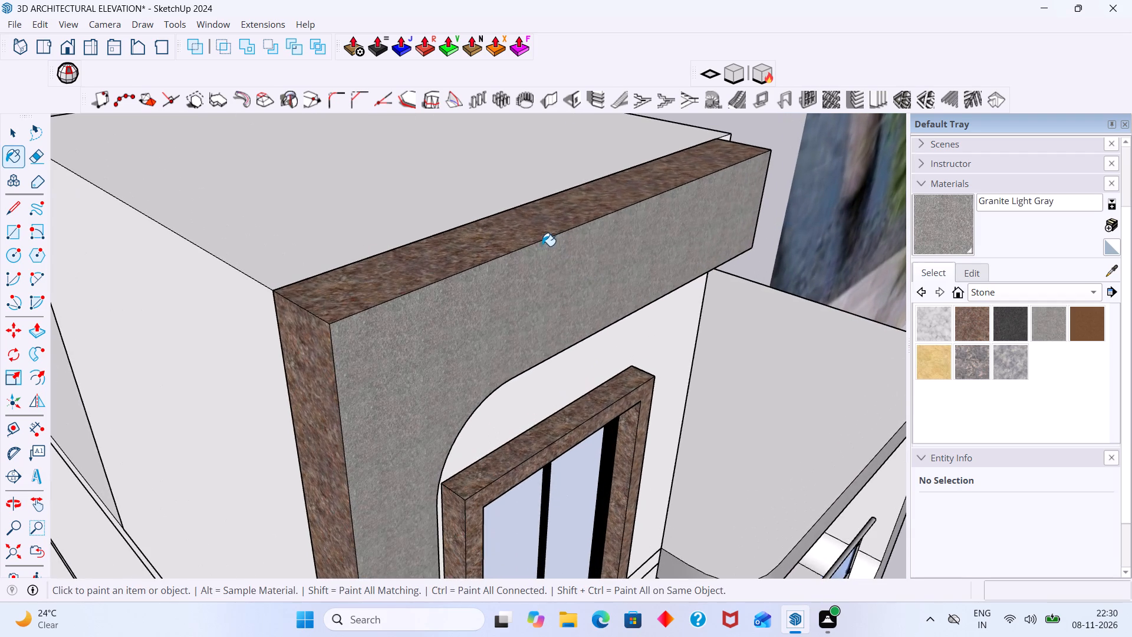
{"action": "left_click", "coordinate": [539, 238]}
{"action": "middle_click_drag", "start_coordinate": [460, 317], "coordinate": [594, 293]}
{"action": "scroll", "coordinate": [453, 347], "scroll_direction": "up", "scroll_amount": 2}
{"action": "left_click", "coordinate": [452, 346]}
{"action": "scroll", "coordinate": [459, 336], "scroll_direction": "down", "scroll_amount": 8}
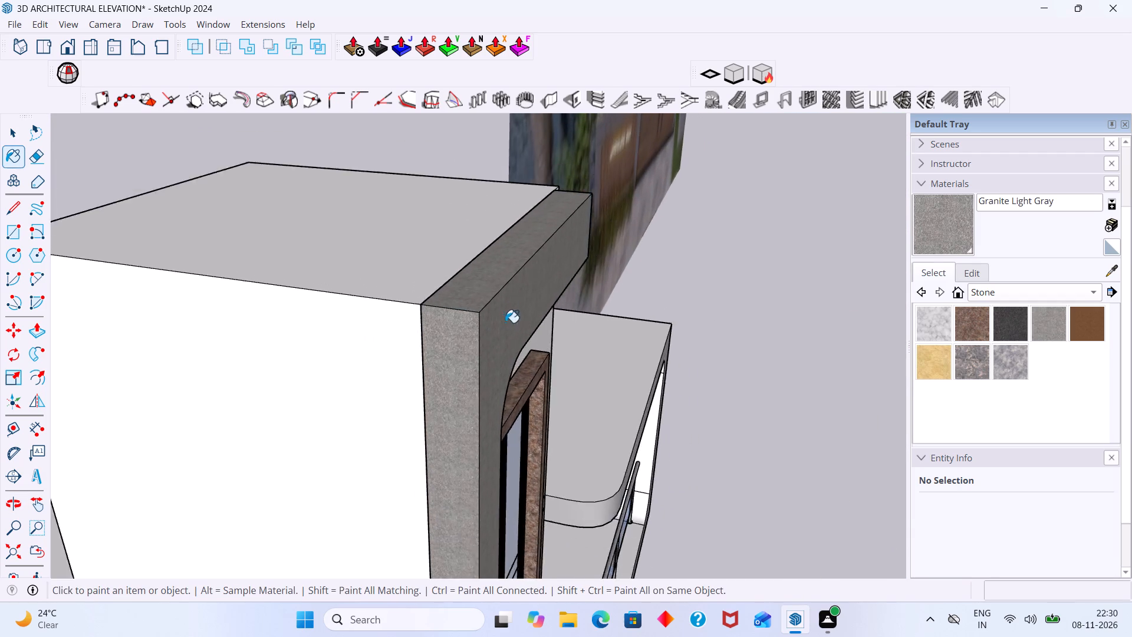
Paint the bottom and inner side faces of the border's vertical band with Granite Light Gray.
{"action": "scroll", "coordinate": [505, 323], "scroll_direction": "down", "scroll_amount": 12}
{"action": "middle_click_drag", "start_coordinate": [522, 348], "coordinate": [539, 193], "text": "shift"}
{"action": "middle_click_drag", "start_coordinate": [541, 310], "coordinate": [524, 251], "text": "shift"}
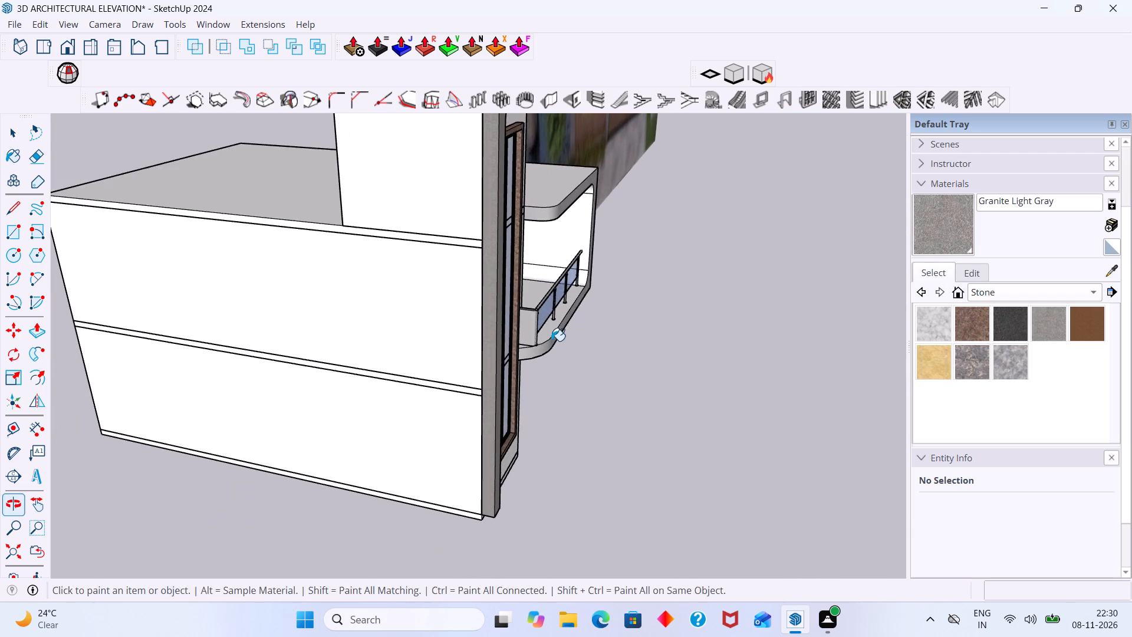
{"action": "middle_click_drag", "start_coordinate": [543, 469], "coordinate": [499, 311]}
{"action": "scroll", "coordinate": [432, 455], "scroll_direction": "up", "scroll_amount": 4}
{"action": "middle_click_drag", "start_coordinate": [476, 469], "coordinate": [499, 314]}
{"action": "scroll", "coordinate": [528, 313], "scroll_direction": "up", "scroll_amount": 5}
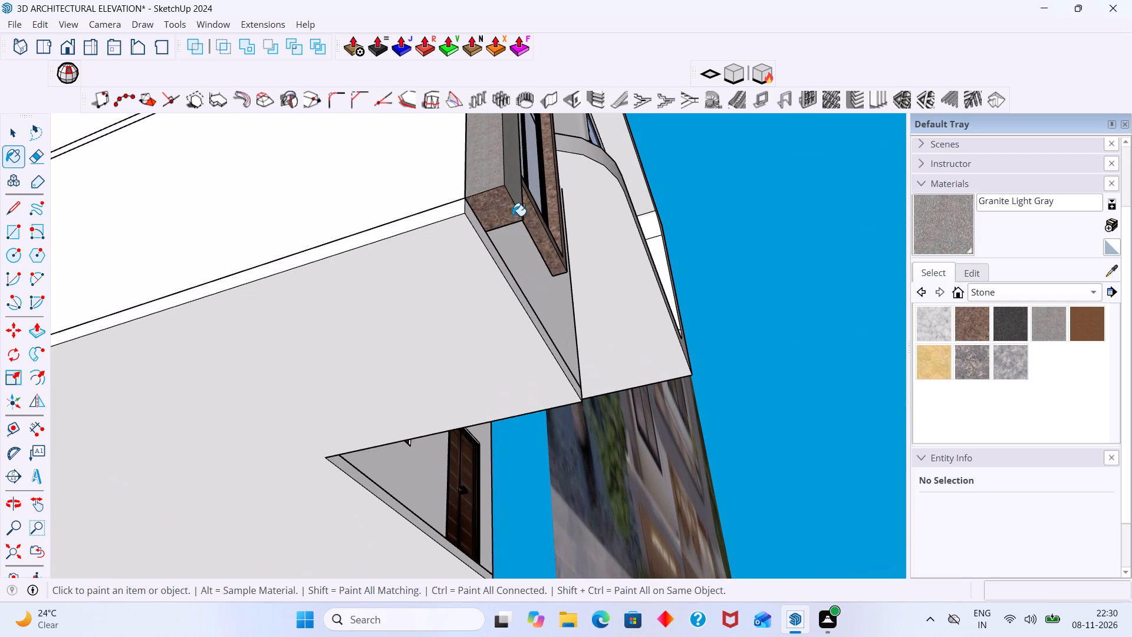
{"action": "left_click", "coordinate": [505, 212]}
{"action": "scroll", "coordinate": [507, 212], "scroll_direction": "down", "scroll_amount": 3}
{"action": "middle_click_drag", "start_coordinate": [508, 264], "coordinate": [264, 368]}
{"action": "scroll", "coordinate": [241, 307], "scroll_direction": "up", "scroll_amount": 1}
{"action": "middle_click_drag", "start_coordinate": [239, 306], "coordinate": [13, 366]}
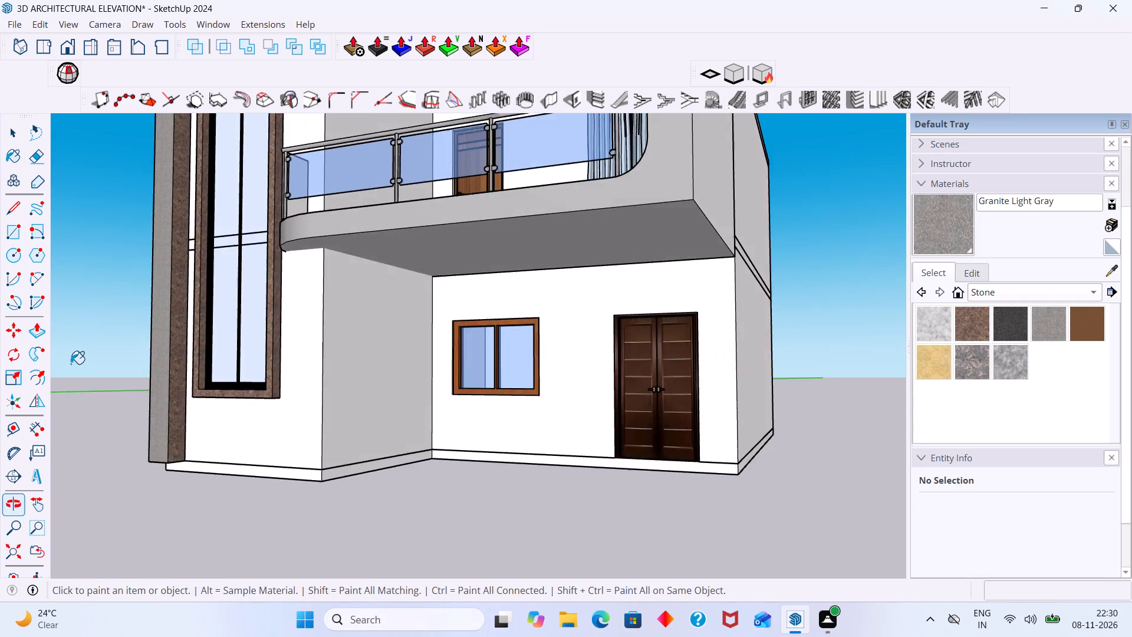
{"action": "scroll", "coordinate": [71, 364], "scroll_direction": "up", "scroll_amount": 3}
{"action": "left_click", "coordinate": [213, 356]}
{"action": "scroll", "coordinate": [251, 360], "scroll_direction": "down", "scroll_amount": 13}
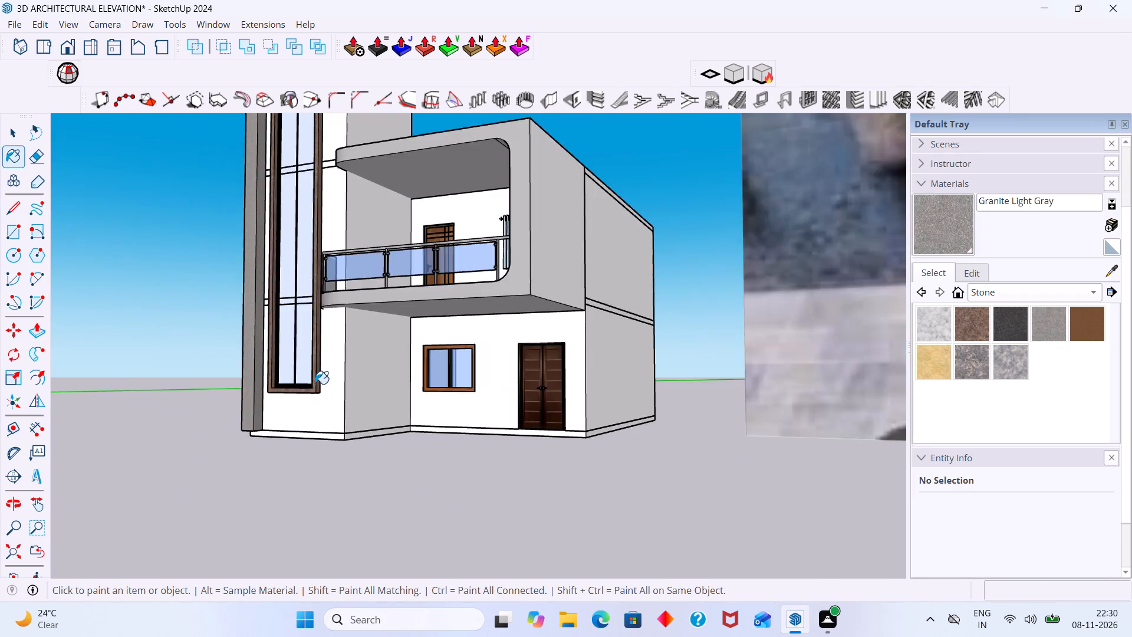
{"action": "scroll", "coordinate": [315, 384], "scroll_direction": "down", "scroll_amount": 17}
Paint the end face, underside and curved inner corner of the border's top band with Granite Light Gray.
{"action": "middle_click_drag", "start_coordinate": [495, 385], "coordinate": [584, 540], "text": "shift"}
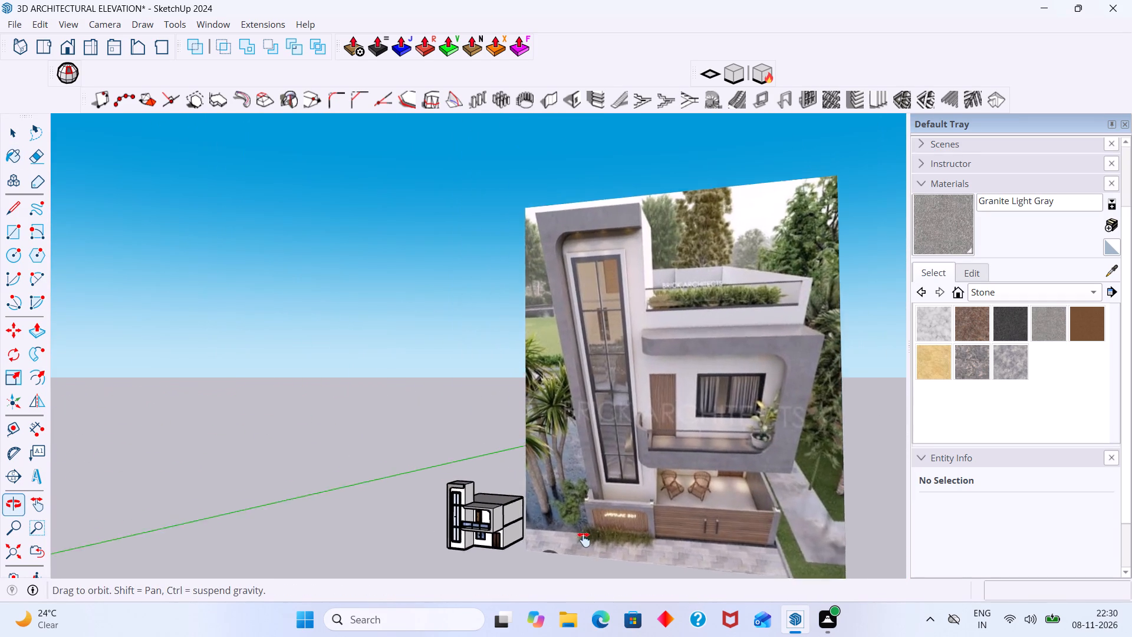
{"action": "middle_click_drag", "start_coordinate": [584, 540], "coordinate": [619, 544], "text": "shift"}
{"action": "middle_click_drag", "start_coordinate": [561, 428], "coordinate": [757, 422], "text": "shift"}
{"action": "scroll", "coordinate": [529, 417], "scroll_direction": "down", "scroll_amount": 8}
{"action": "scroll", "coordinate": [640, 467], "scroll_direction": "up", "scroll_amount": 20}
{"action": "scroll", "coordinate": [640, 467], "scroll_direction": "up", "scroll_amount": 9}
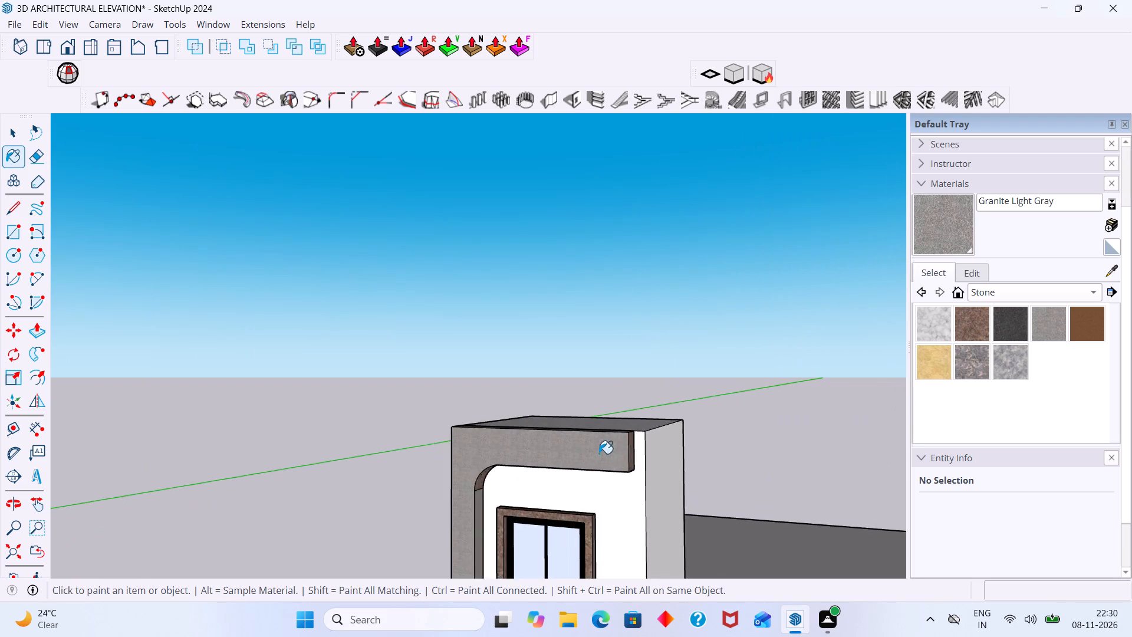
{"action": "scroll", "coordinate": [599, 454], "scroll_direction": "up", "scroll_amount": 14}
{"action": "left_click", "coordinate": [624, 444]}
{"action": "middle_click_drag", "start_coordinate": [597, 497], "coordinate": [576, 274]}
{"action": "scroll", "coordinate": [371, 460], "scroll_direction": "up", "scroll_amount": 2}
{"action": "left_click", "coordinate": [380, 418]}
{"action": "scroll", "coordinate": [364, 425], "scroll_direction": "down", "scroll_amount": 3}
{"action": "middle_click_drag", "start_coordinate": [336, 445], "coordinate": [585, 362], "text": "shift"}
{"action": "scroll", "coordinate": [419, 414], "scroll_direction": "up", "scroll_amount": 3}
{"action": "left_click", "coordinate": [402, 416]}
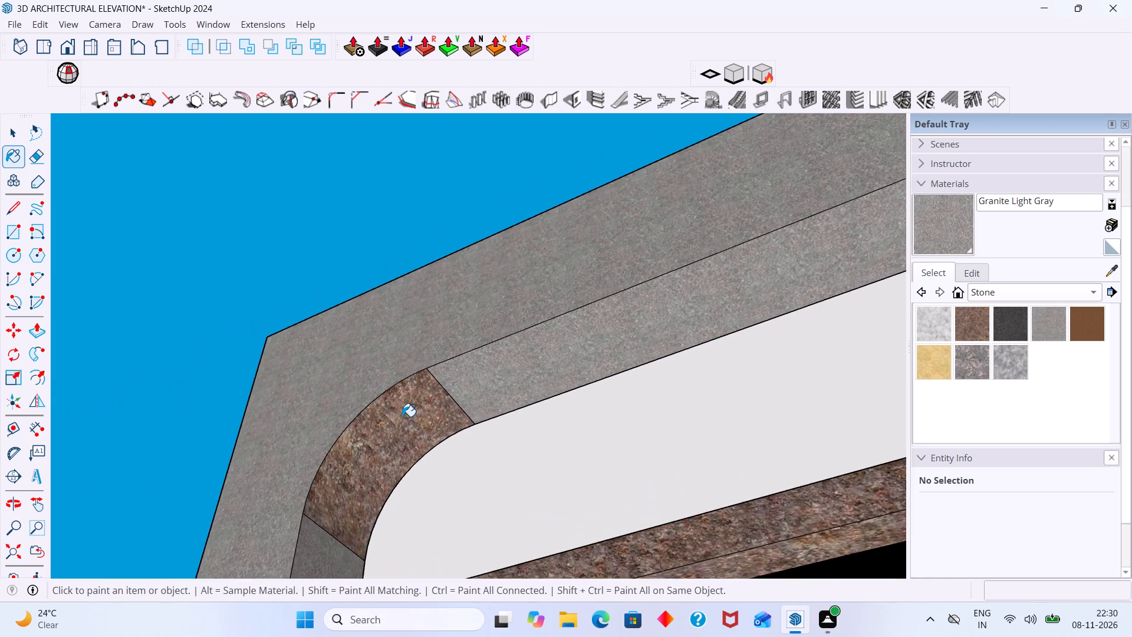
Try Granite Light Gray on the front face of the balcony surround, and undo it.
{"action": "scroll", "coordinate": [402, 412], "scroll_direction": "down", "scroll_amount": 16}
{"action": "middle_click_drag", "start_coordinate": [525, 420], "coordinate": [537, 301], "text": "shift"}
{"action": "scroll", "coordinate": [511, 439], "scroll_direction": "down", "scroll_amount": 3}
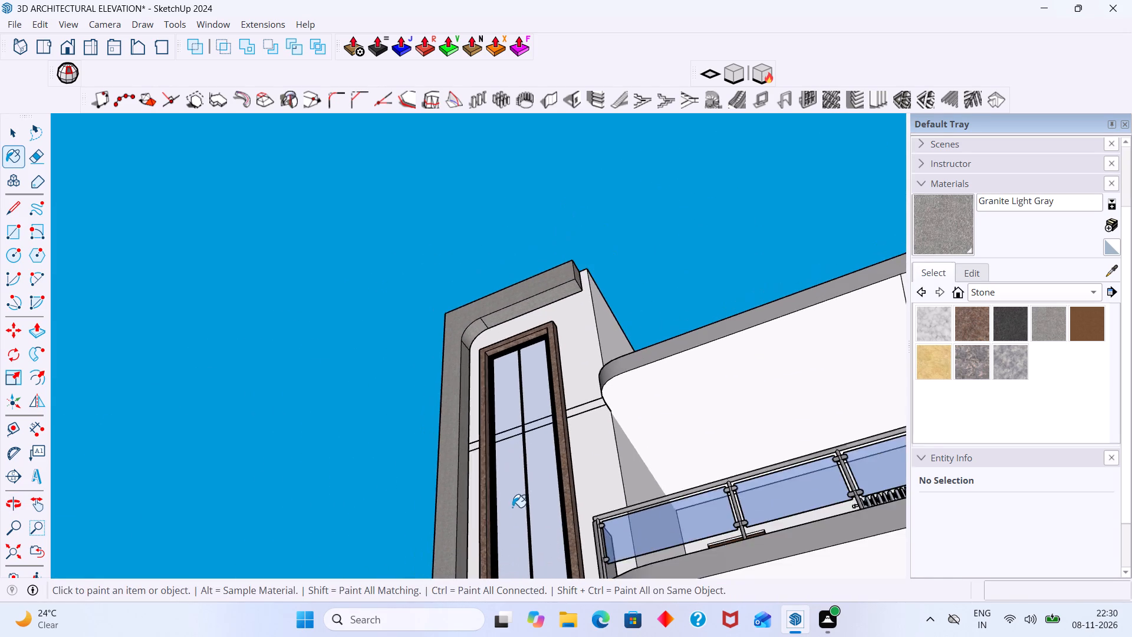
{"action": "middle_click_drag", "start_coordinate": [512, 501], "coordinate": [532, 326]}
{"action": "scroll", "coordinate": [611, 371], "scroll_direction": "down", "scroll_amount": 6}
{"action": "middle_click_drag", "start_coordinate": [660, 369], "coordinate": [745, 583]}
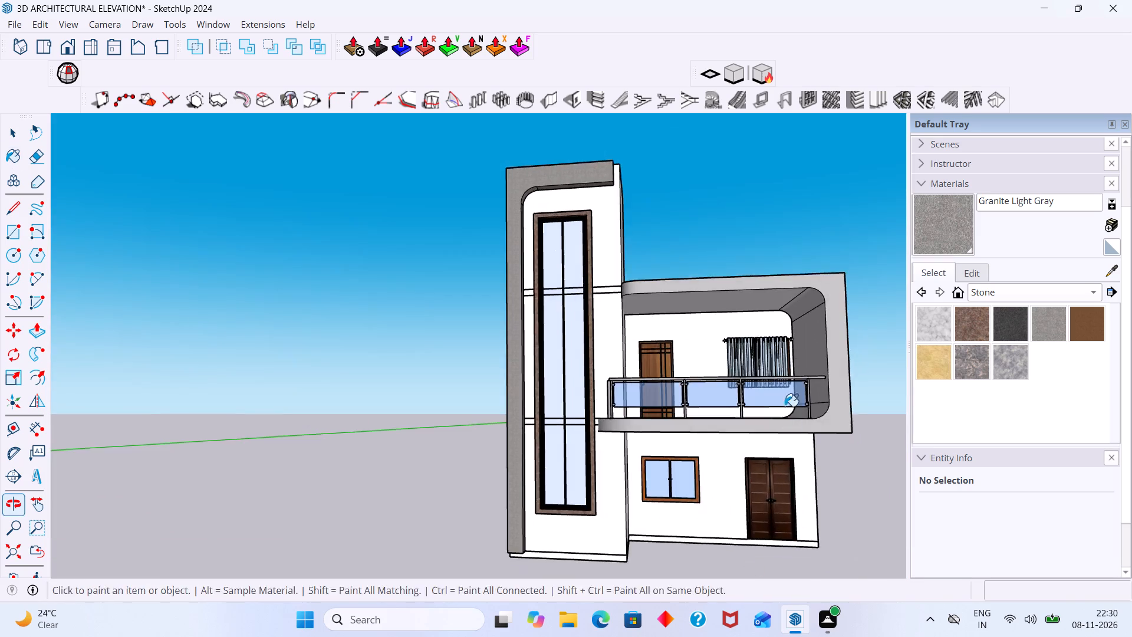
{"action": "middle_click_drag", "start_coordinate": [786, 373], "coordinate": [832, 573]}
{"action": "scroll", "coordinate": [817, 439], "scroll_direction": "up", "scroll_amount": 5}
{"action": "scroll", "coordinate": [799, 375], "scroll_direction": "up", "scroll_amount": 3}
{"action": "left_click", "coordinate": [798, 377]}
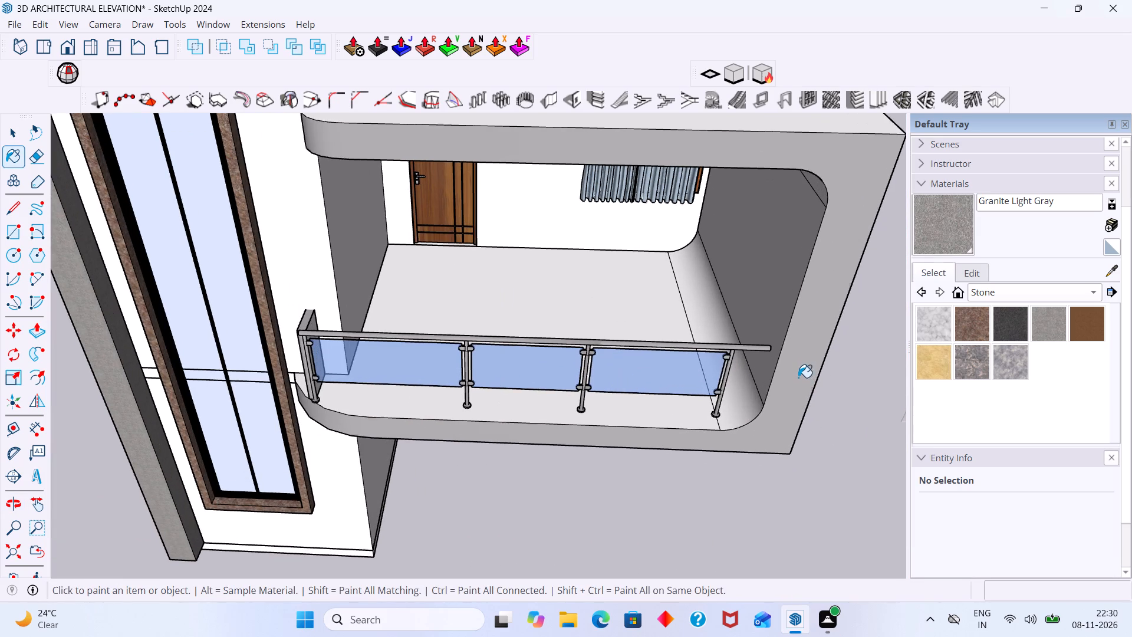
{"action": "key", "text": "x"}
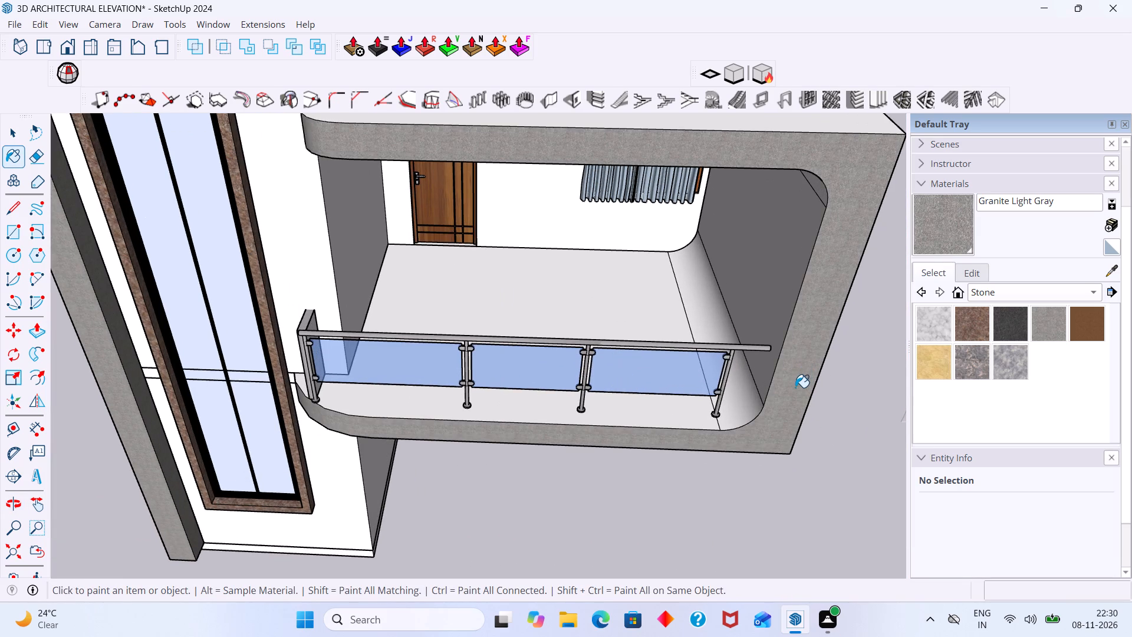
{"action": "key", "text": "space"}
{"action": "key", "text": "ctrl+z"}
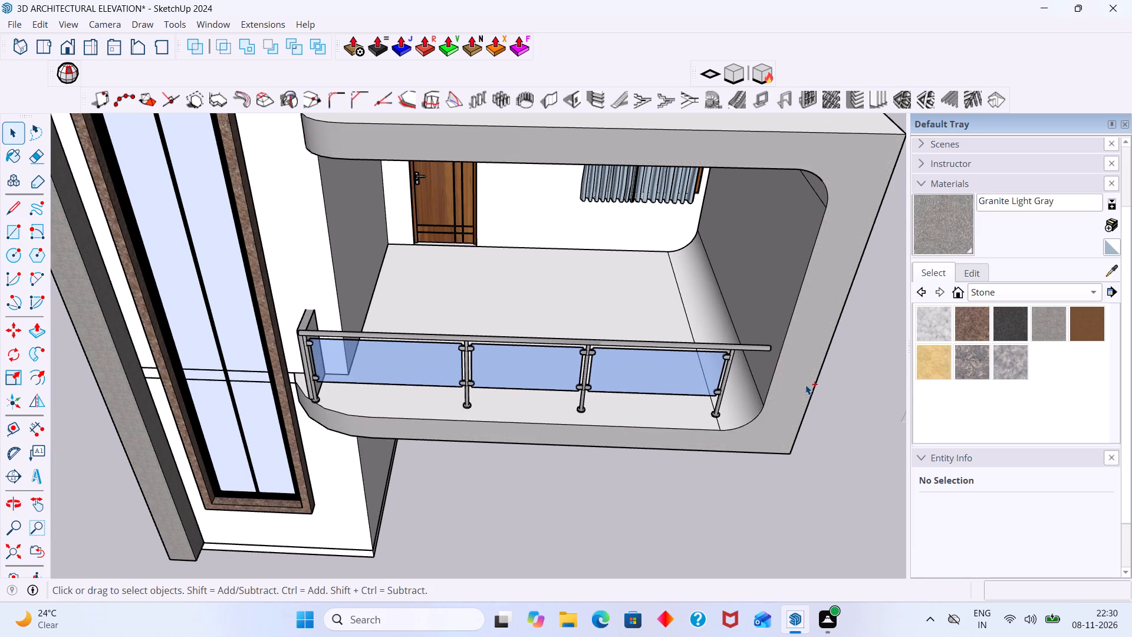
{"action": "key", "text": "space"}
Examine the reference picture against the model for the balcony surround, its finish and the roof terrace above.
{"action": "scroll", "coordinate": [730, 395], "scroll_direction": "down", "scroll_amount": 7}
{"action": "middle_click_drag", "start_coordinate": [747, 412], "coordinate": [702, 490], "text": "shift"}
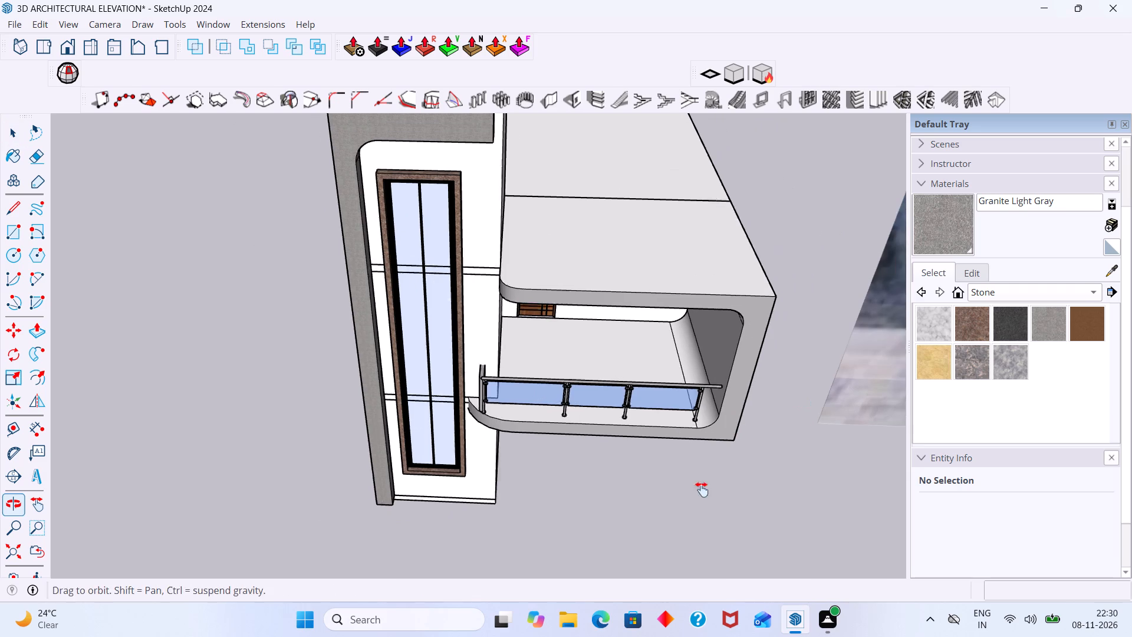
{"action": "middle_click_drag", "start_coordinate": [702, 490], "coordinate": [720, 490], "text": "shift"}
{"action": "scroll", "coordinate": [832, 390], "scroll_direction": "down", "scroll_amount": 7}
{"action": "middle_click_drag", "start_coordinate": [782, 389], "coordinate": [326, 393], "text": "shift"}
{"action": "scroll", "coordinate": [541, 330], "scroll_direction": "down", "scroll_amount": 10}
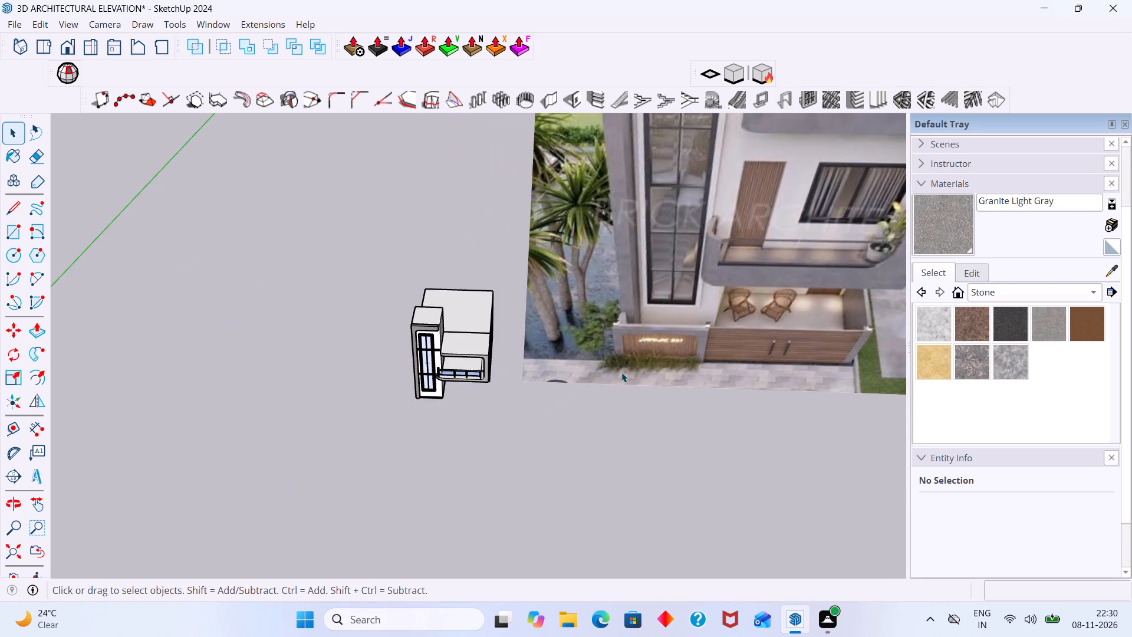
{"action": "middle_click_drag", "start_coordinate": [630, 370], "coordinate": [683, 469], "text": "shift"}
{"action": "scroll", "coordinate": [729, 362], "scroll_direction": "down", "scroll_amount": 7}
{"action": "scroll", "coordinate": [778, 342], "scroll_direction": "up", "scroll_amount": 3}
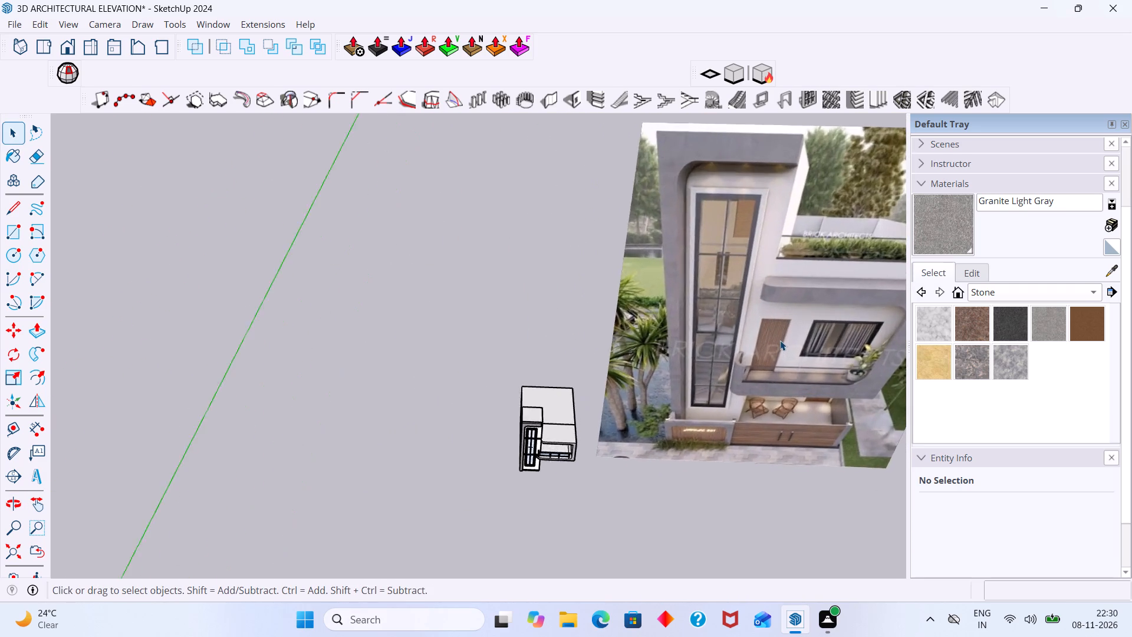
{"action": "scroll", "coordinate": [780, 340], "scroll_direction": "up", "scroll_amount": 1}
{"action": "scroll", "coordinate": [781, 340], "scroll_direction": "down", "scroll_amount": 3}
{"action": "scroll", "coordinate": [782, 347], "scroll_direction": "up", "scroll_amount": 1}
{"action": "scroll", "coordinate": [782, 347], "scroll_direction": "down", "scroll_amount": 4}
{"action": "middle_click_drag", "start_coordinate": [763, 411], "coordinate": [757, 439]}
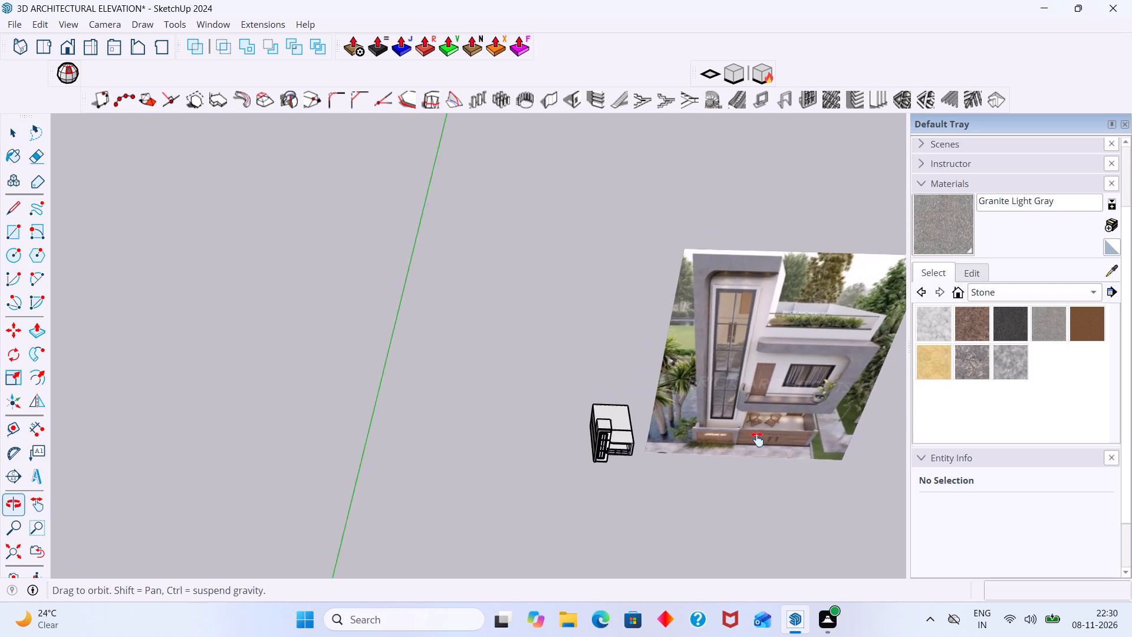
{"action": "middle_click_drag", "start_coordinate": [757, 439], "coordinate": [780, 439]}
{"action": "scroll", "coordinate": [703, 435], "scroll_direction": "up", "scroll_amount": 5}
{"action": "scroll", "coordinate": [631, 437], "scroll_direction": "down", "scroll_amount": 2}
{"action": "scroll", "coordinate": [634, 428], "scroll_direction": "up", "scroll_amount": 12}
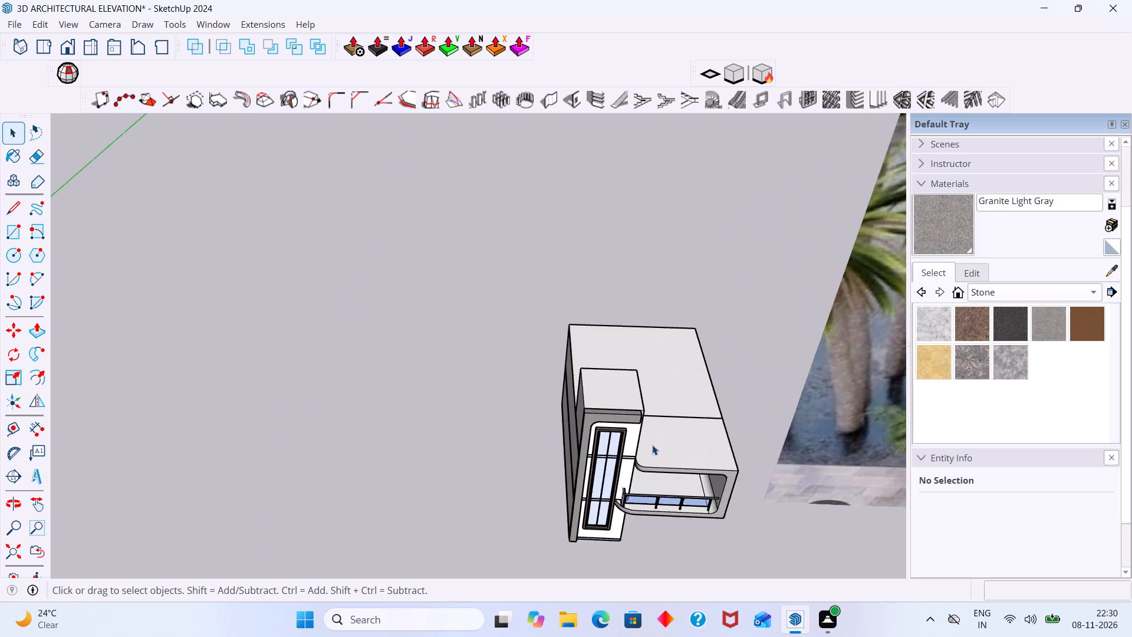
{"action": "scroll", "coordinate": [652, 445], "scroll_direction": "up", "scroll_amount": 7}
{"action": "middle_click_drag", "start_coordinate": [633, 365], "coordinate": [570, 365]}
{"action": "scroll", "coordinate": [613, 369], "scroll_direction": "down", "scroll_amount": 7}
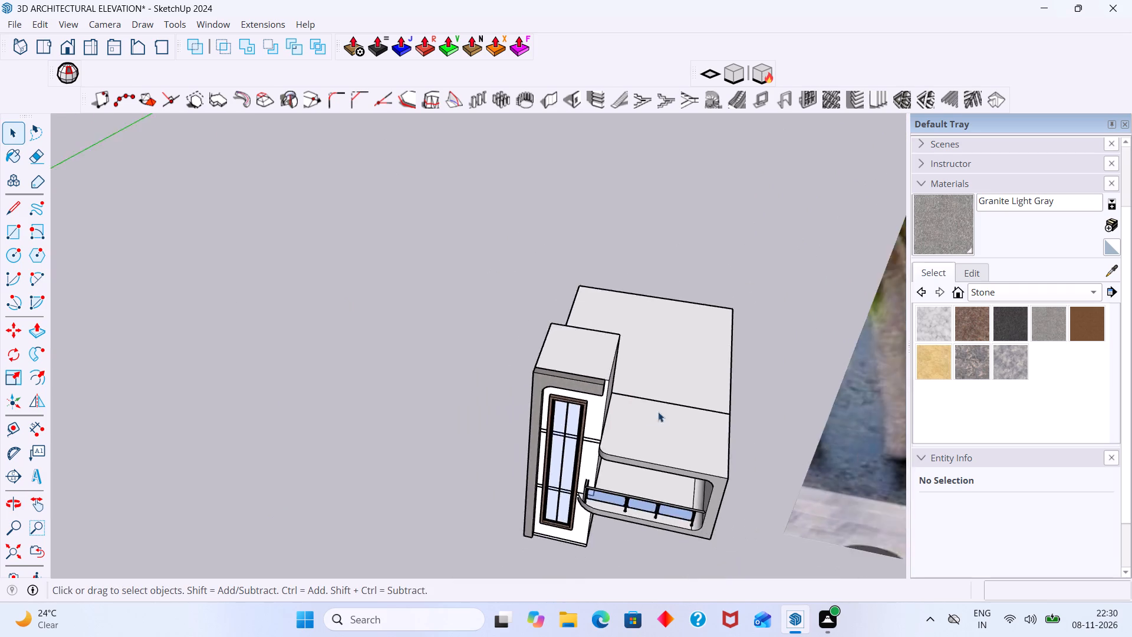
{"action": "scroll", "coordinate": [658, 412], "scroll_direction": "down", "scroll_amount": 8}
{"action": "middle_click_drag", "start_coordinate": [657, 417], "coordinate": [461, 451], "text": "shift"}
{"action": "scroll", "coordinate": [507, 434], "scroll_direction": "down", "scroll_amount": 8}
{"action": "middle_click_drag", "start_coordinate": [574, 439], "coordinate": [679, 386]}
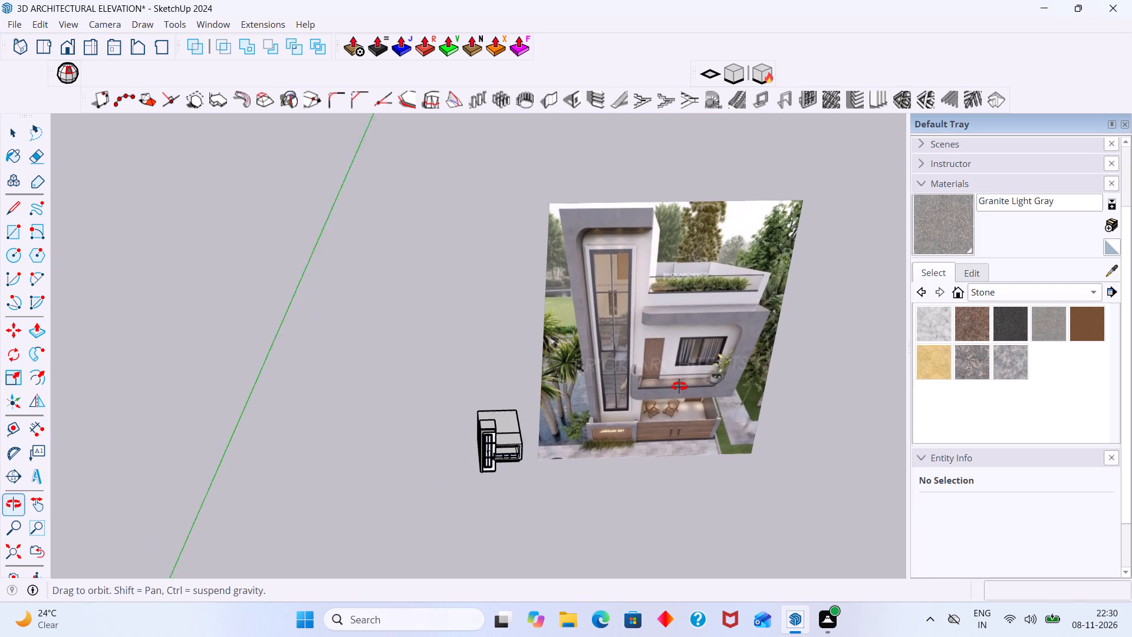
{"action": "middle_click_drag", "start_coordinate": [679, 386], "coordinate": [693, 379]}
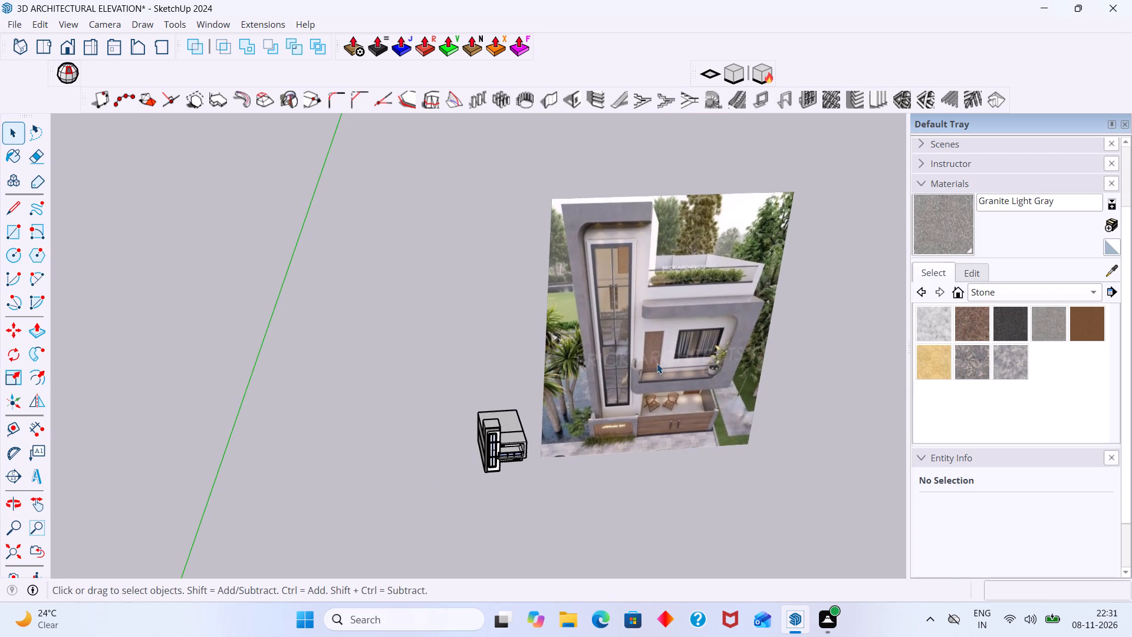
Examine the house model from the front around to the tower's outer side wall and the roof.
{"action": "scroll", "coordinate": [515, 435], "scroll_direction": "up", "scroll_amount": 13}
{"action": "middle_click_drag", "start_coordinate": [522, 435], "coordinate": [463, 389]}
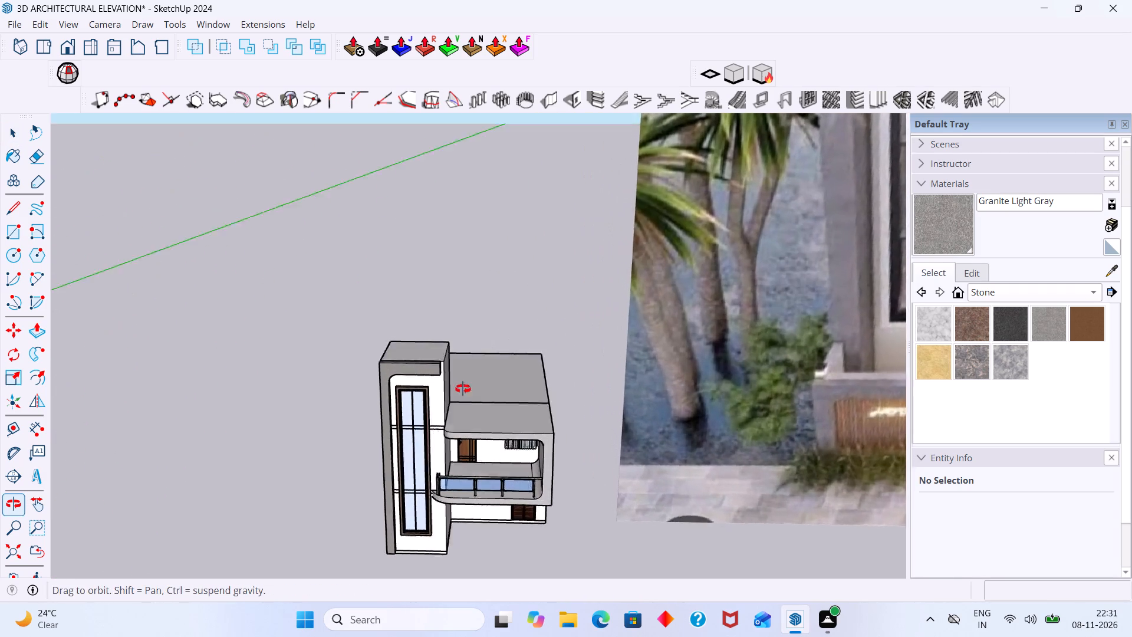
{"action": "middle_click_drag", "start_coordinate": [463, 389], "coordinate": [449, 381]}
{"action": "middle_click_drag", "start_coordinate": [498, 428], "coordinate": [334, 404]}
{"action": "middle_click_drag", "start_coordinate": [508, 401], "coordinate": [910, 421]}
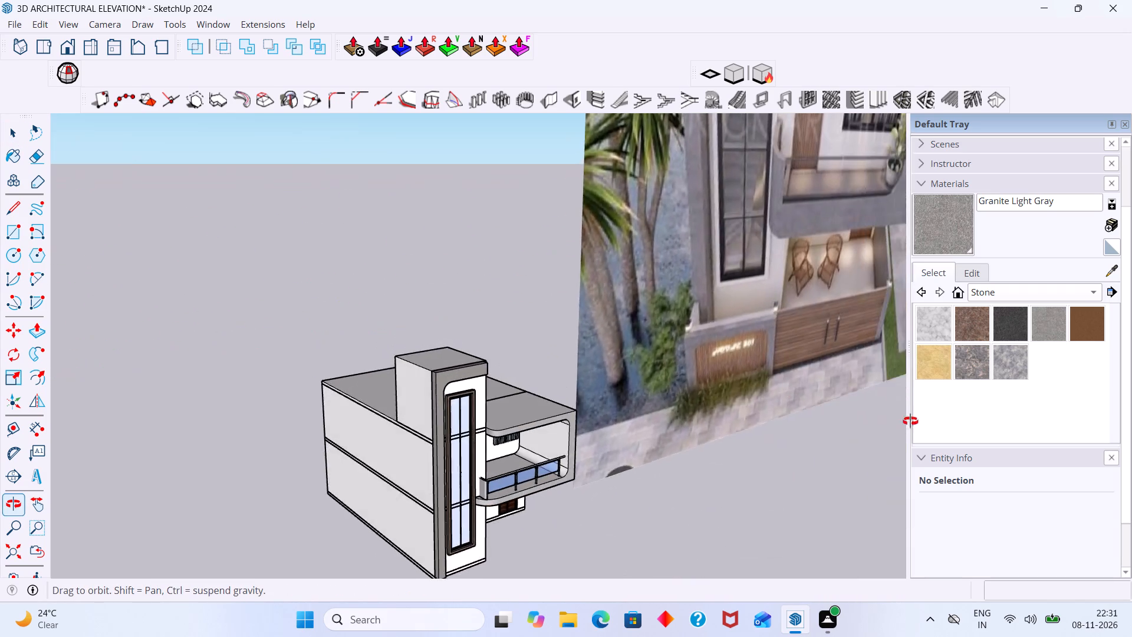
{"action": "middle_click_drag", "start_coordinate": [910, 421], "coordinate": [937, 418]}
{"action": "middle_click_drag", "start_coordinate": [433, 426], "coordinate": [627, 454]}
{"action": "scroll", "coordinate": [459, 438], "scroll_direction": "down", "scroll_amount": 3}
{"action": "middle_click_drag", "start_coordinate": [462, 438], "coordinate": [554, 425]}
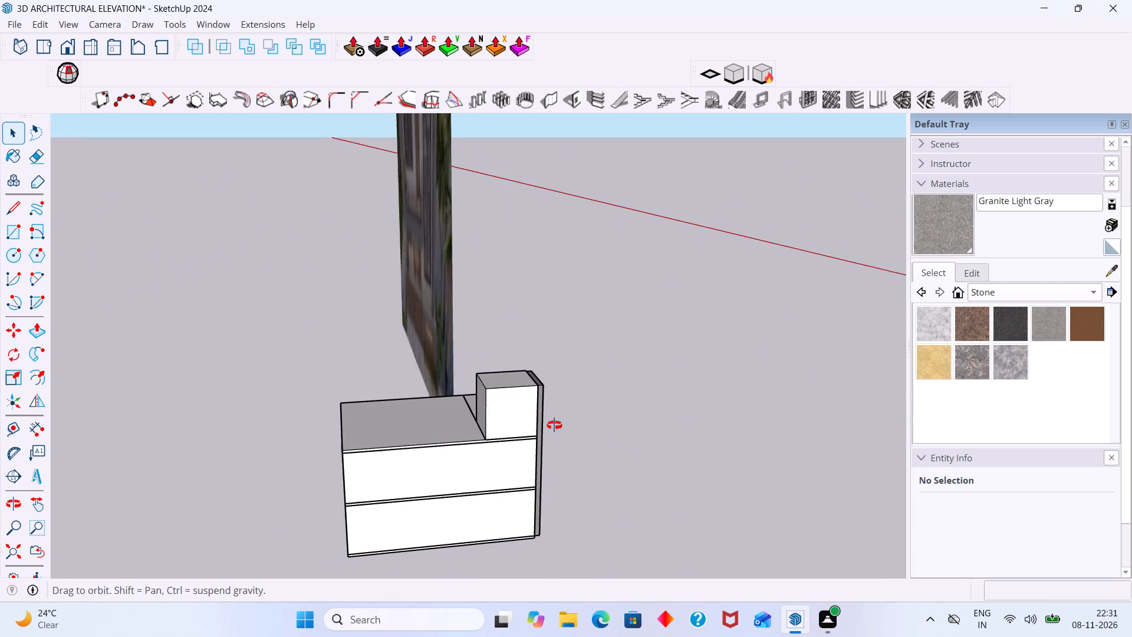
{"action": "middle_click_drag", "start_coordinate": [554, 425], "coordinate": [561, 425]}
{"action": "scroll", "coordinate": [499, 416], "scroll_direction": "up", "scroll_amount": 8}
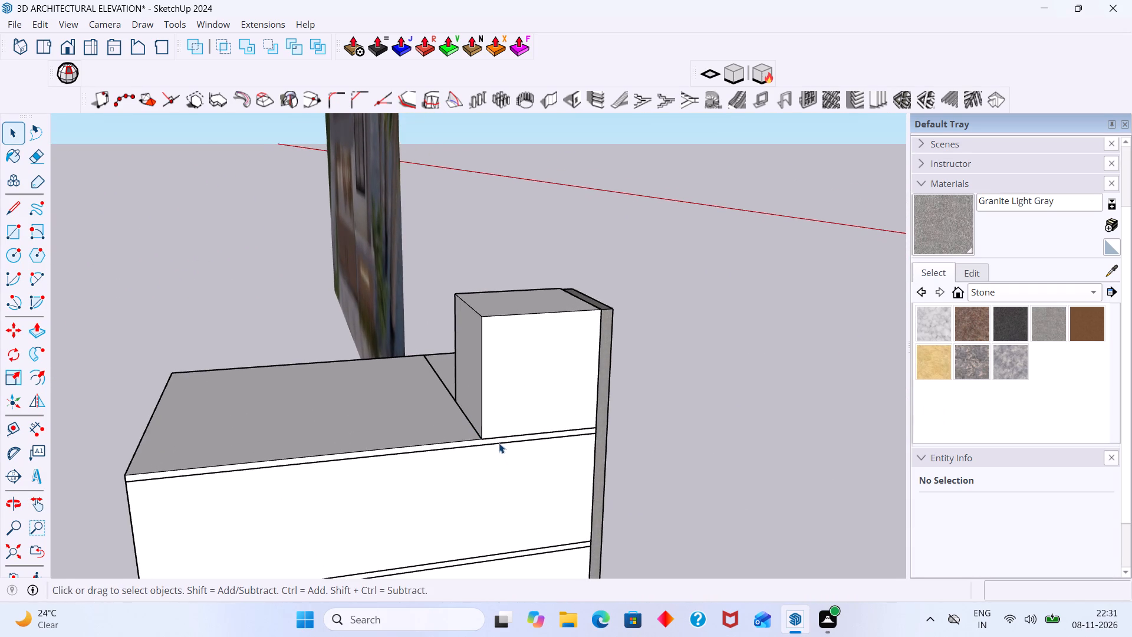
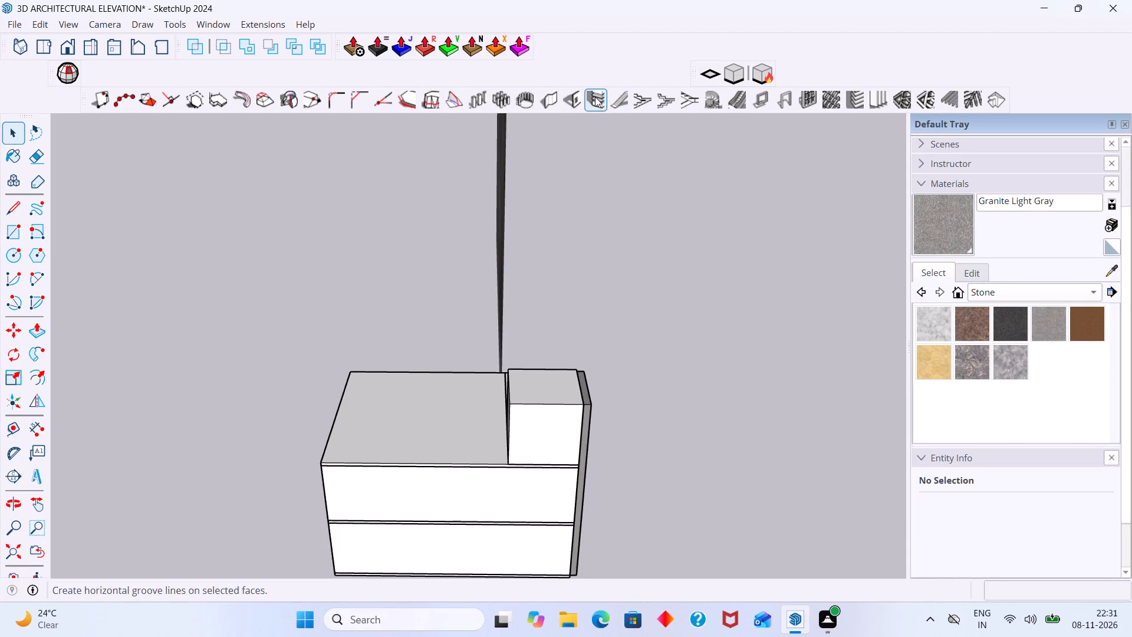
Set up a vertical wall with a thickness of 5" and a height of 3', ready to build.
{"action": "left_click", "coordinate": [546, 94]}
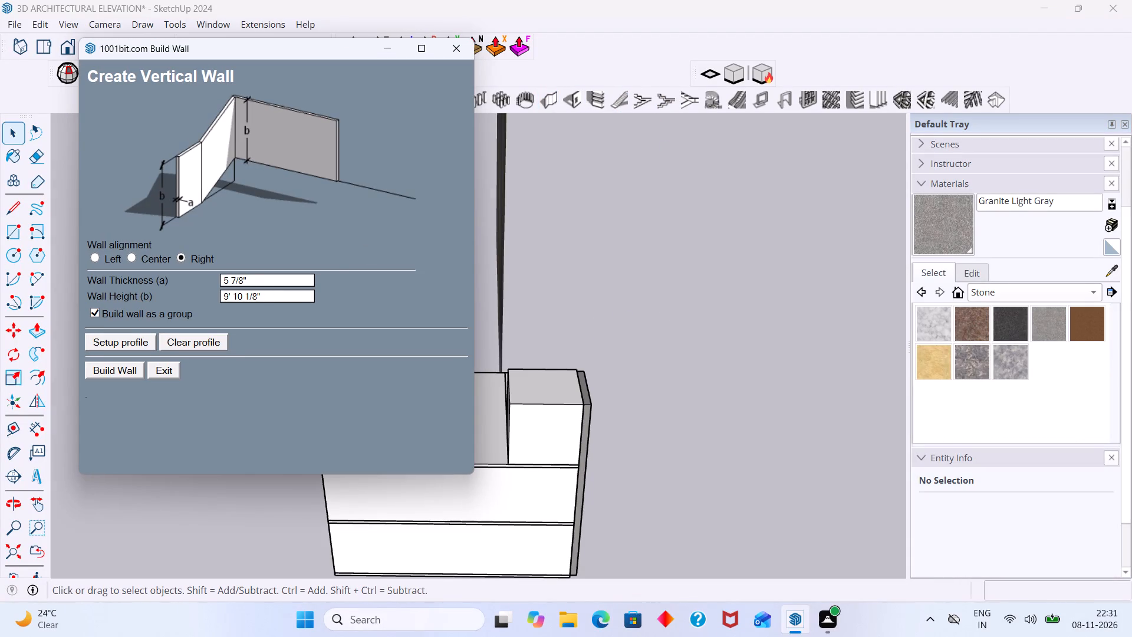
{"action": "left_click", "coordinate": [254, 281]}
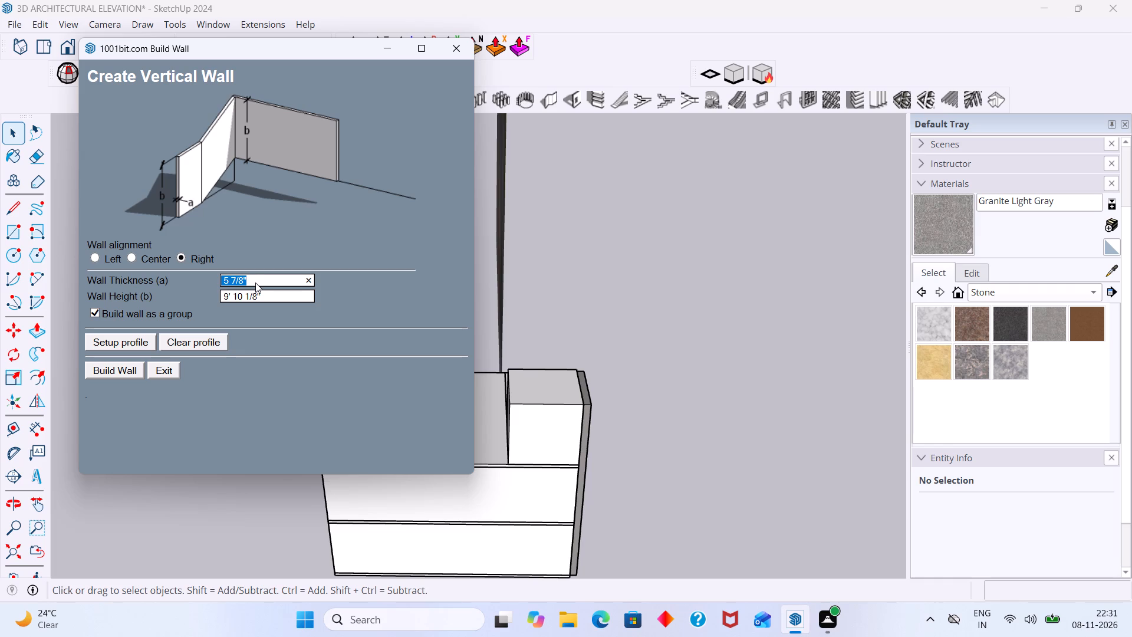
{"action": "key", "text": "5"}
{"action": "key", "text": "shift+quotedbl"}
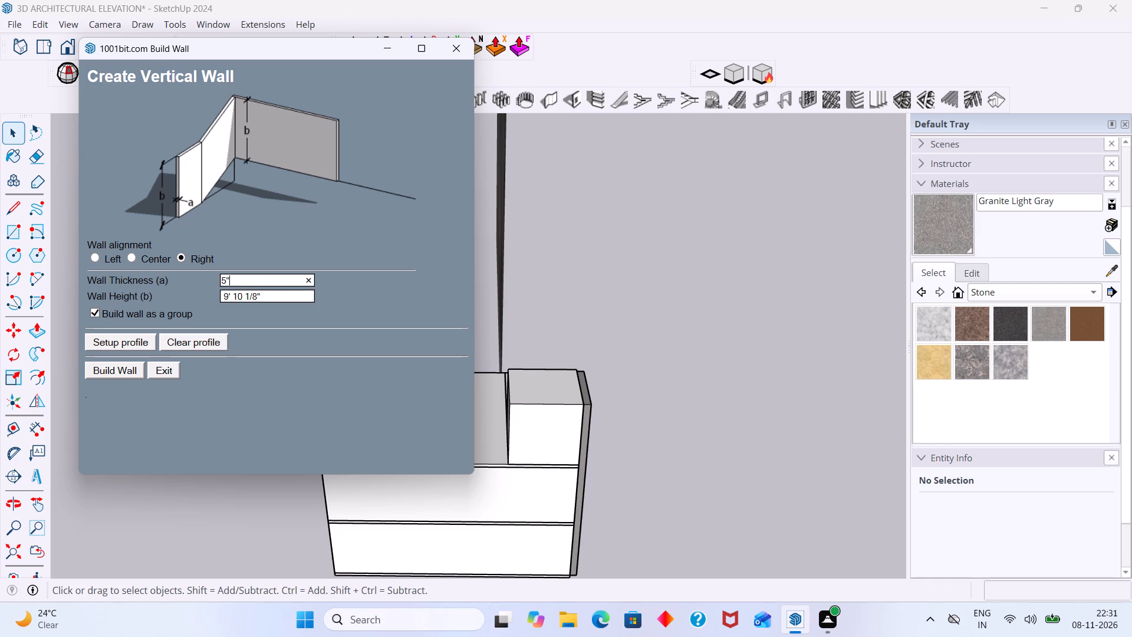
{"action": "left_click", "coordinate": [278, 297]}
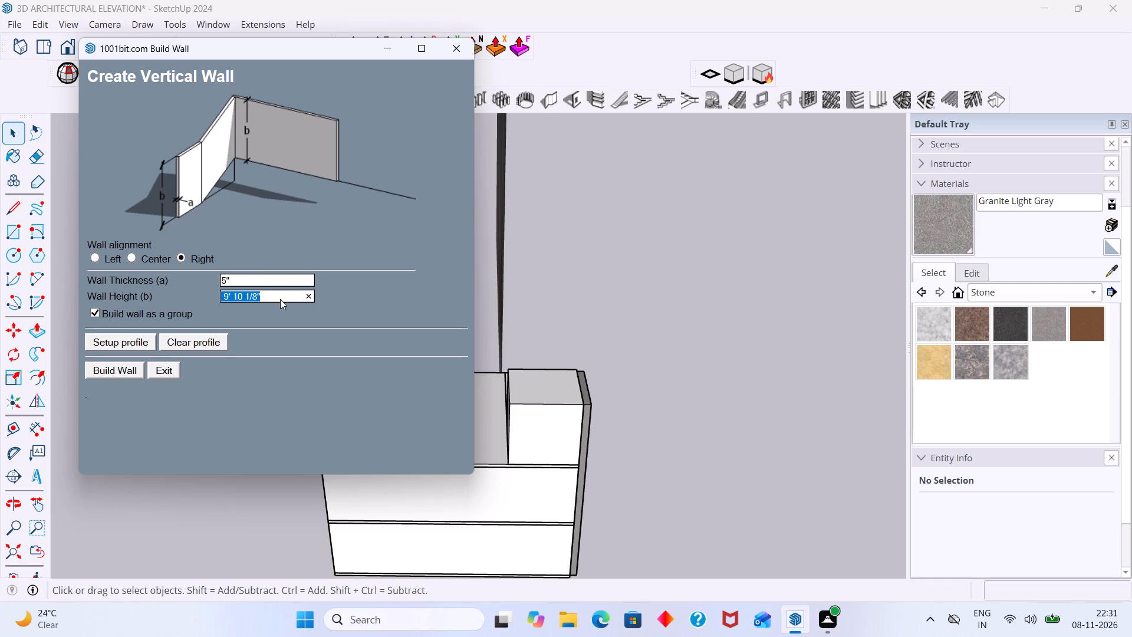
{"action": "type", "text": "3'"}
{"action": "key", "text": "Return"}
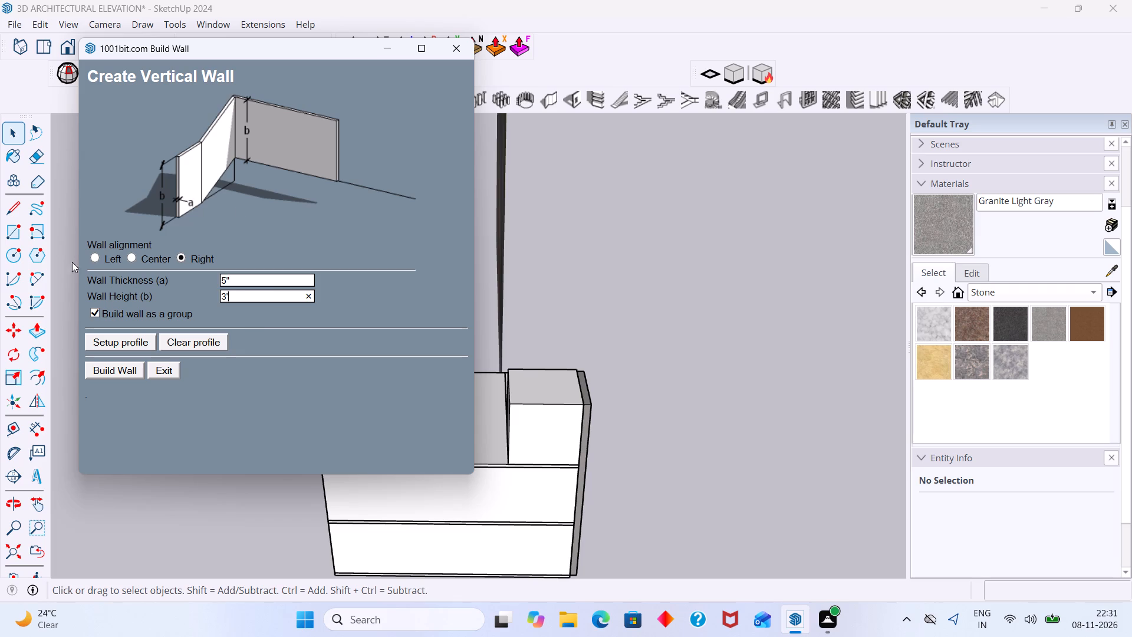
{"action": "left_click", "coordinate": [113, 369]}
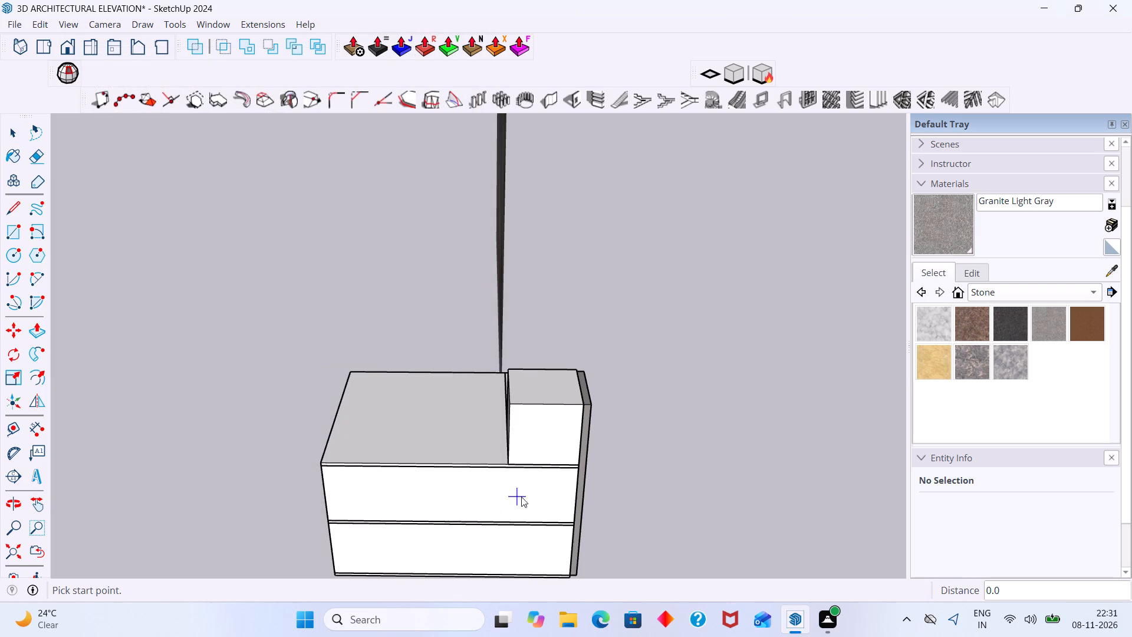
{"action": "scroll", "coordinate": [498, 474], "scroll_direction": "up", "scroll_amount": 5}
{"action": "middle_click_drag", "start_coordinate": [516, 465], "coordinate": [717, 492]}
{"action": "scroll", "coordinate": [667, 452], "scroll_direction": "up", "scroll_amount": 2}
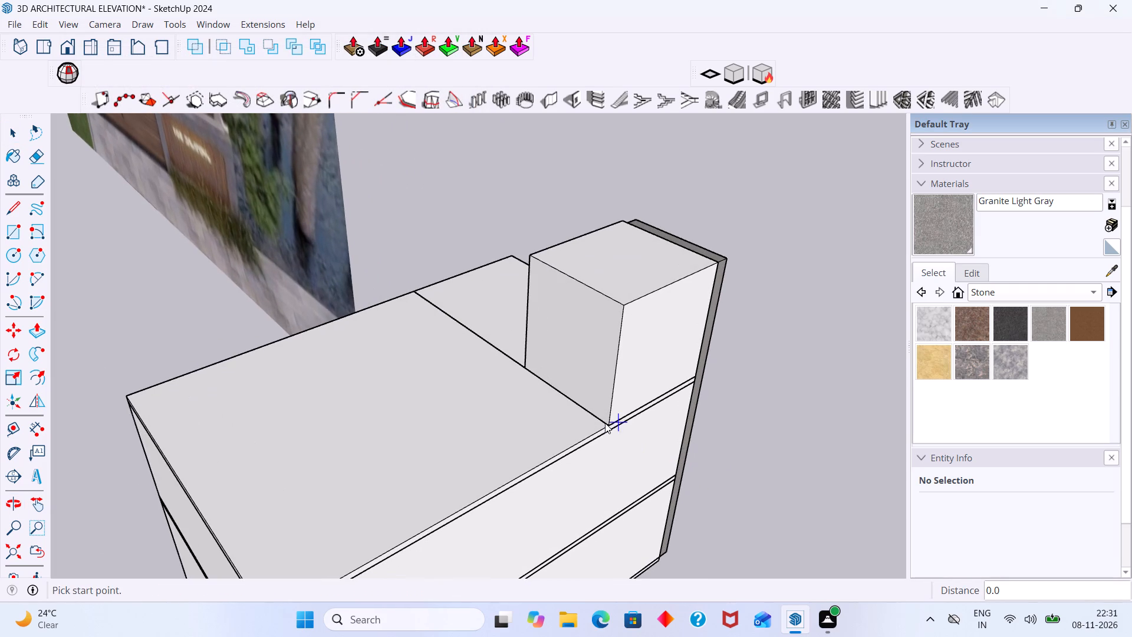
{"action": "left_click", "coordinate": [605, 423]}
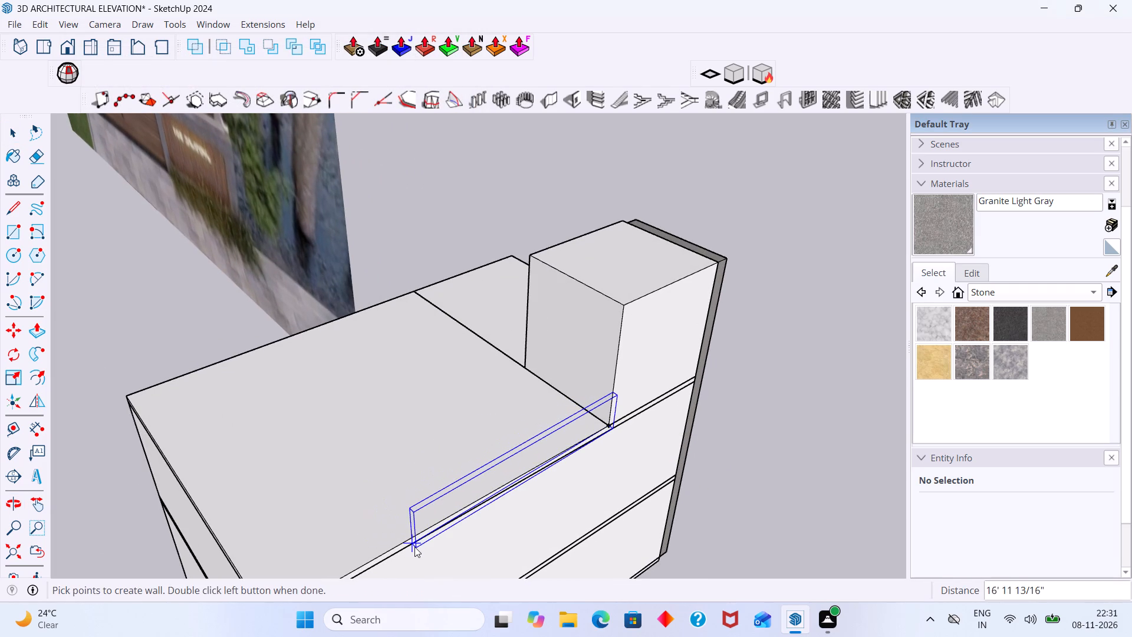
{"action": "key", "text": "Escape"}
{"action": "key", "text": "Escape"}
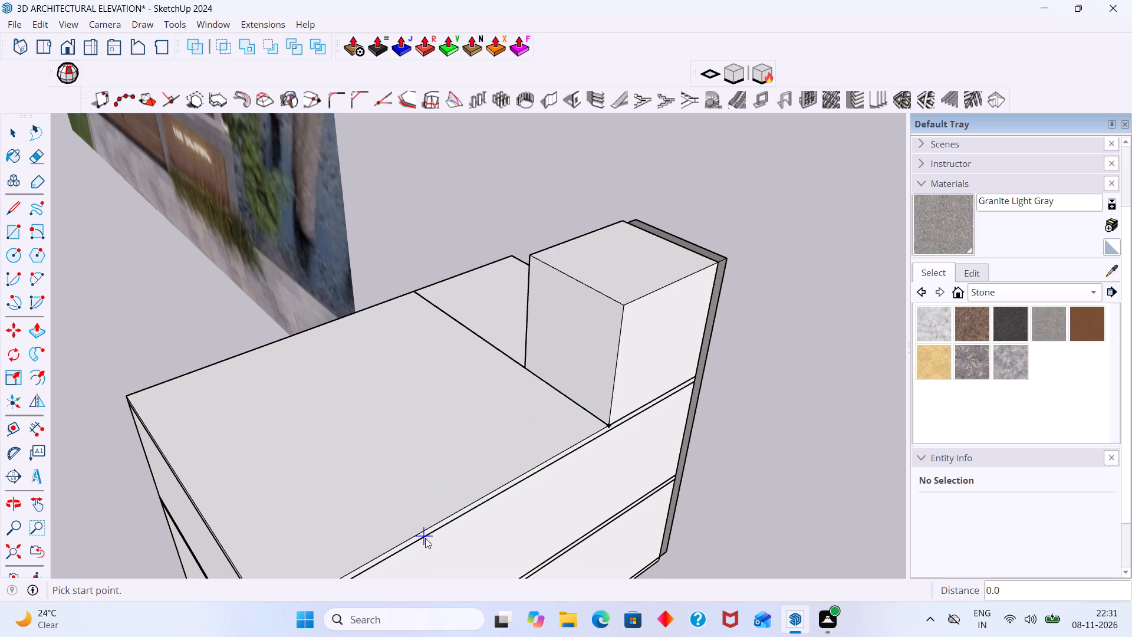
Build the 5" thick, 3' high parapet along the roof's side edge, about 38' from the balcony roof's front corner to the rear corner.
{"action": "middle_click_drag", "start_coordinate": [415, 515], "coordinate": [514, 446], "text": "shift"}
{"action": "middle_click_drag", "start_coordinate": [541, 389], "coordinate": [781, 425]}
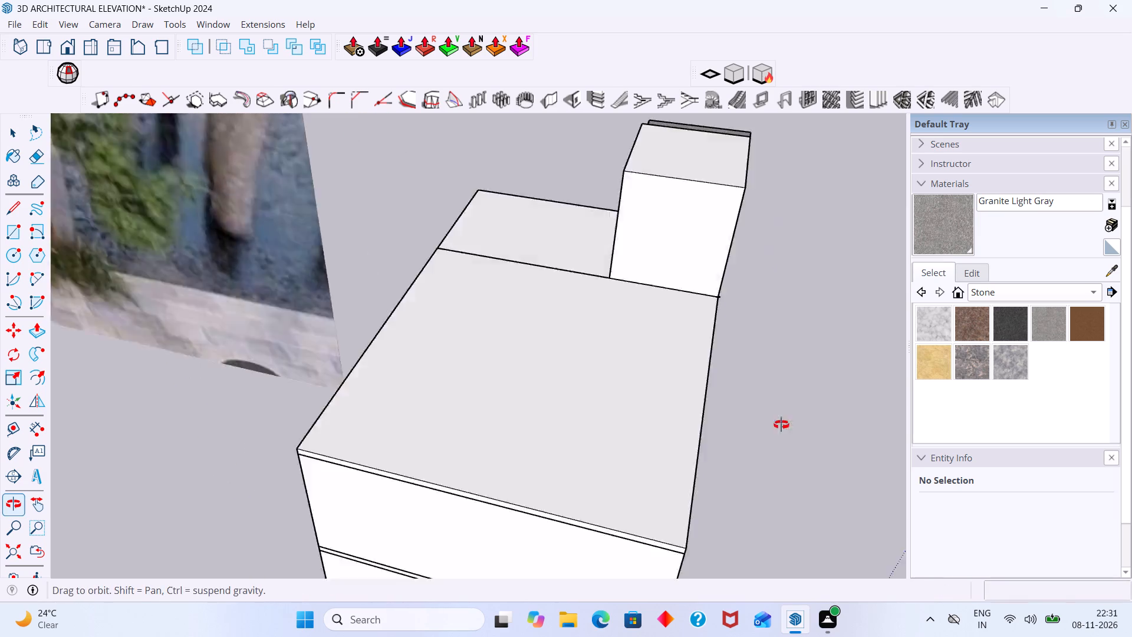
{"action": "middle_click_drag", "start_coordinate": [781, 425], "coordinate": [1114, 399]}
{"action": "scroll", "coordinate": [468, 299], "scroll_direction": "up", "scroll_amount": 5}
{"action": "middle_click_drag", "start_coordinate": [463, 288], "coordinate": [570, 288]}
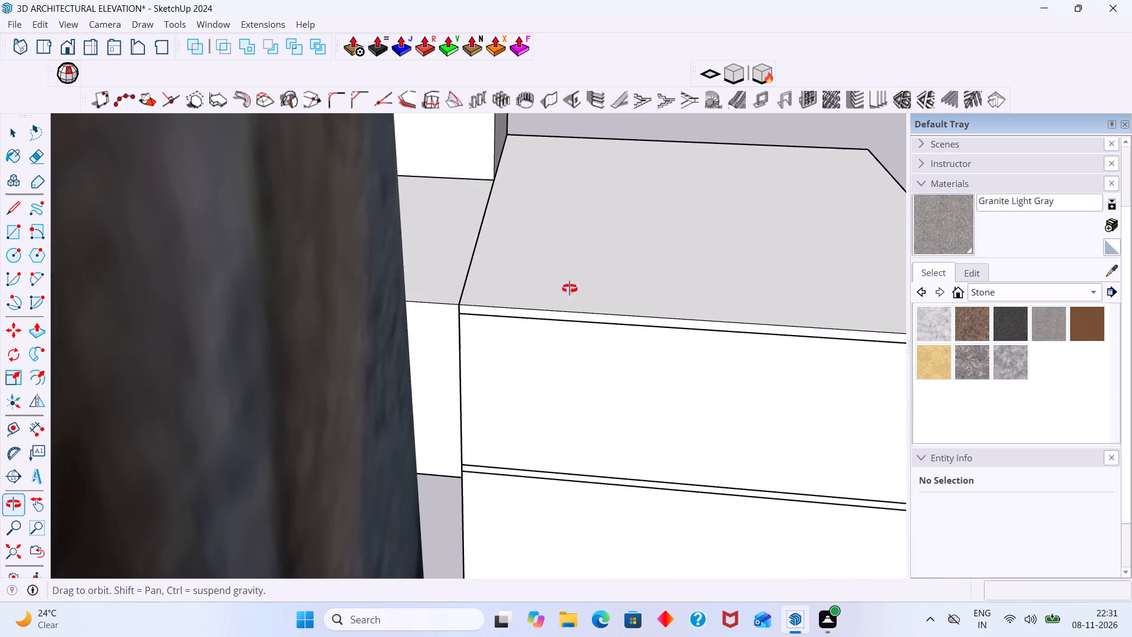
{"action": "middle_click_drag", "start_coordinate": [570, 288], "coordinate": [569, 289]}
{"action": "scroll", "coordinate": [538, 274], "scroll_direction": "down", "scroll_amount": 5}
{"action": "scroll", "coordinate": [479, 291], "scroll_direction": "down", "scroll_amount": 2}
{"action": "middle_click_drag", "start_coordinate": [489, 281], "coordinate": [328, 285]}
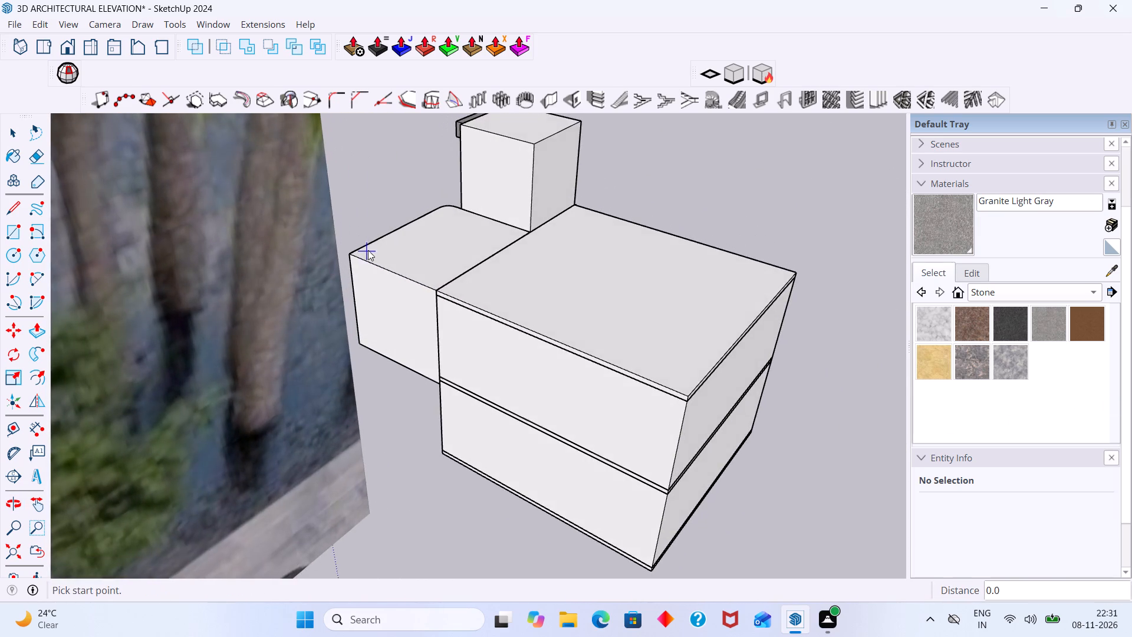
{"action": "scroll", "coordinate": [369, 244], "scroll_direction": "up", "scroll_amount": 2}
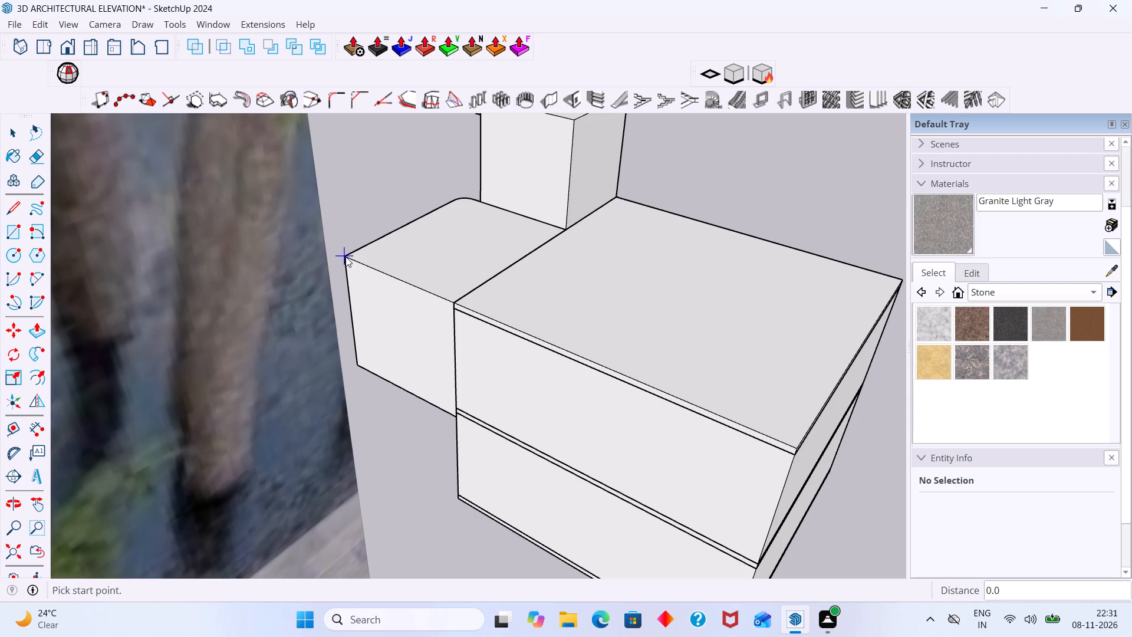
{"action": "left_click", "coordinate": [345, 255]}
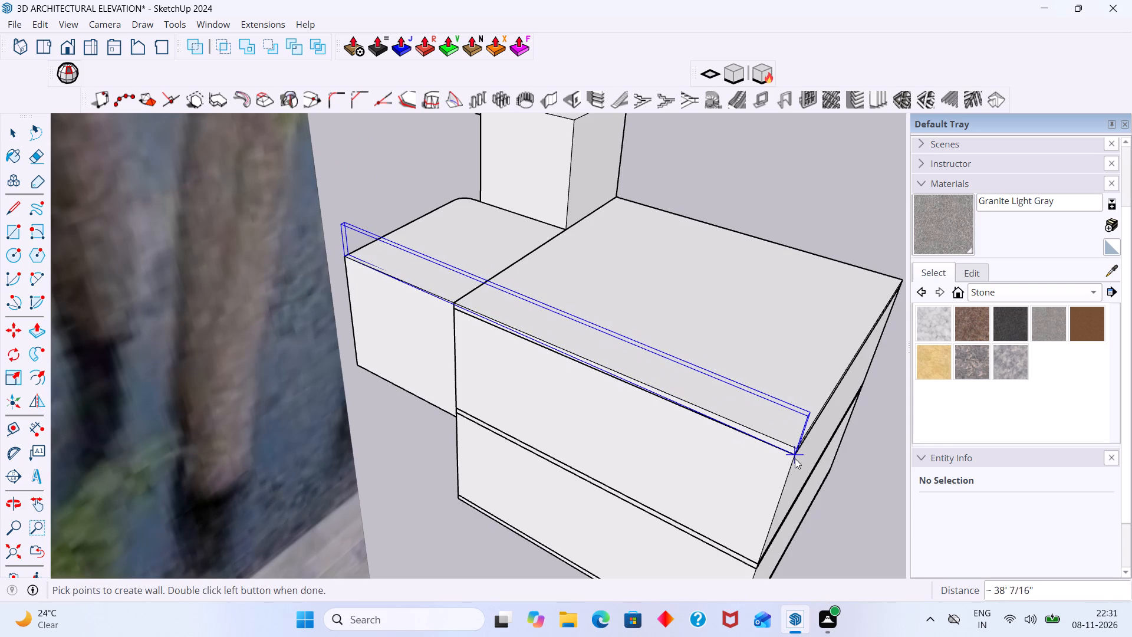
{"action": "scroll", "coordinate": [793, 449], "scroll_direction": "up", "scroll_amount": 8}
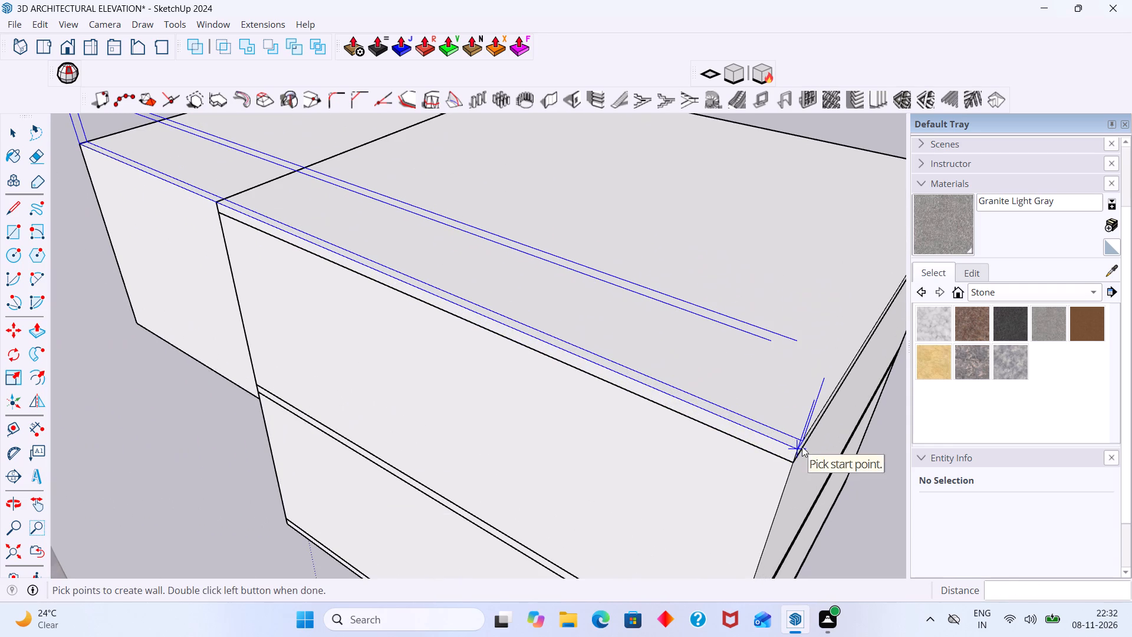
{"action": "left_click", "coordinate": [797, 449]}
{"action": "left_click", "coordinate": [797, 448]}
{"action": "middle_click_drag", "start_coordinate": [796, 447], "coordinate": [599, 418]}
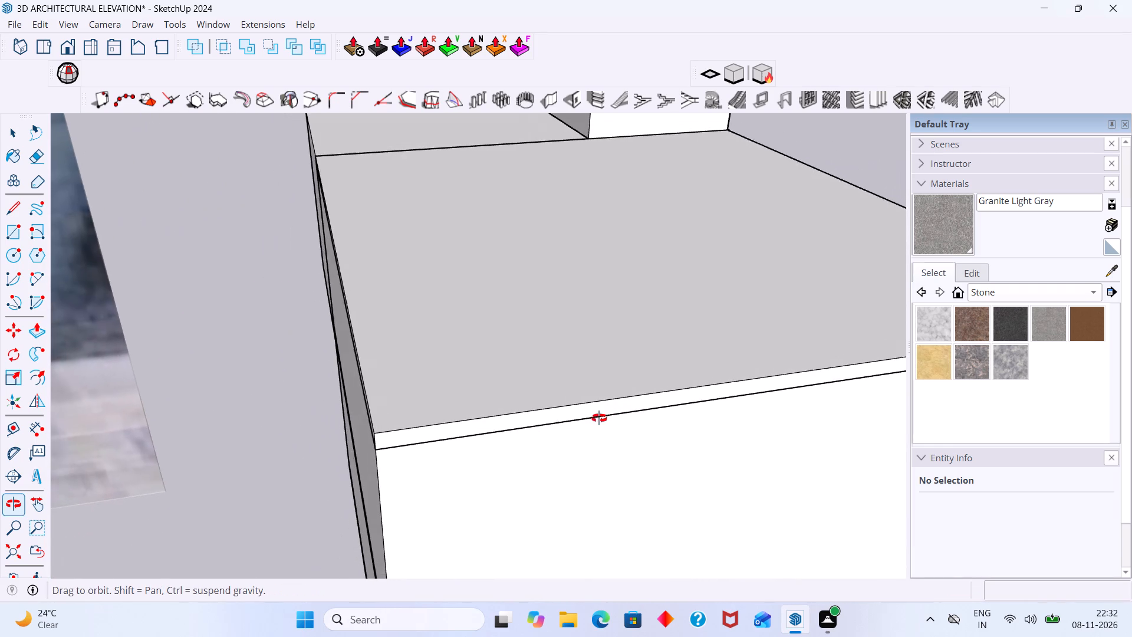
{"action": "middle_click_drag", "start_coordinate": [599, 418], "coordinate": [595, 419]}
{"action": "scroll", "coordinate": [394, 416], "scroll_direction": "up", "scroll_amount": 1}
{"action": "middle_click_drag", "start_coordinate": [412, 418], "coordinate": [648, 431]}
{"action": "scroll", "coordinate": [456, 466], "scroll_direction": "down", "scroll_amount": 2}
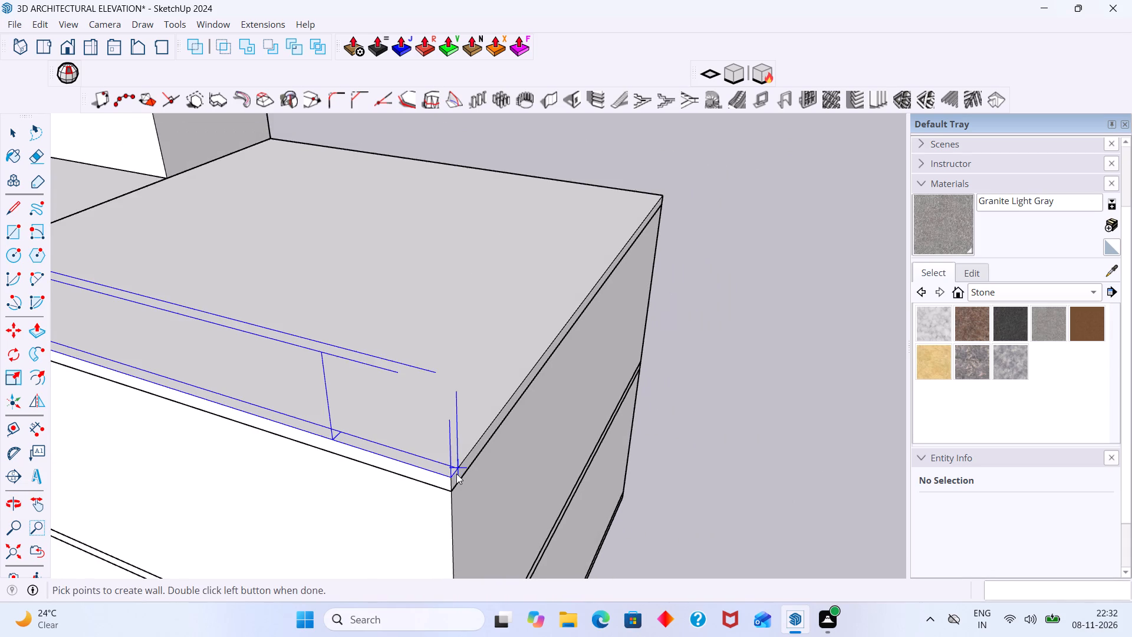
{"action": "scroll", "coordinate": [456, 474], "scroll_direction": "down", "scroll_amount": 2}
{"action": "scroll", "coordinate": [451, 466], "scroll_direction": "up", "scroll_amount": 2}
{"action": "double_click", "coordinate": [448, 479]}
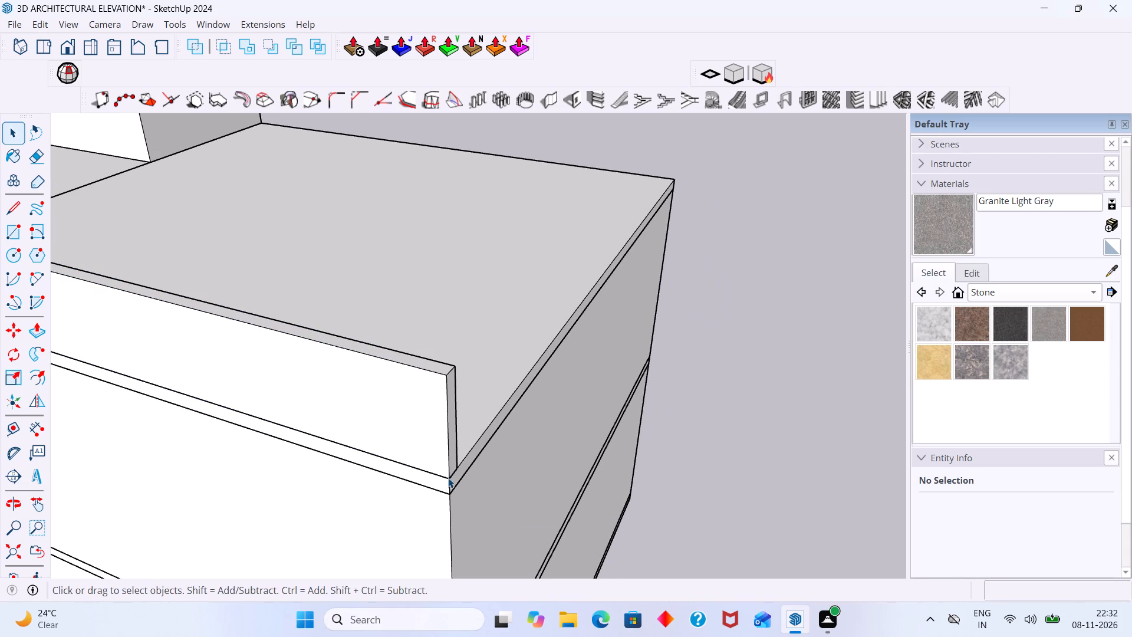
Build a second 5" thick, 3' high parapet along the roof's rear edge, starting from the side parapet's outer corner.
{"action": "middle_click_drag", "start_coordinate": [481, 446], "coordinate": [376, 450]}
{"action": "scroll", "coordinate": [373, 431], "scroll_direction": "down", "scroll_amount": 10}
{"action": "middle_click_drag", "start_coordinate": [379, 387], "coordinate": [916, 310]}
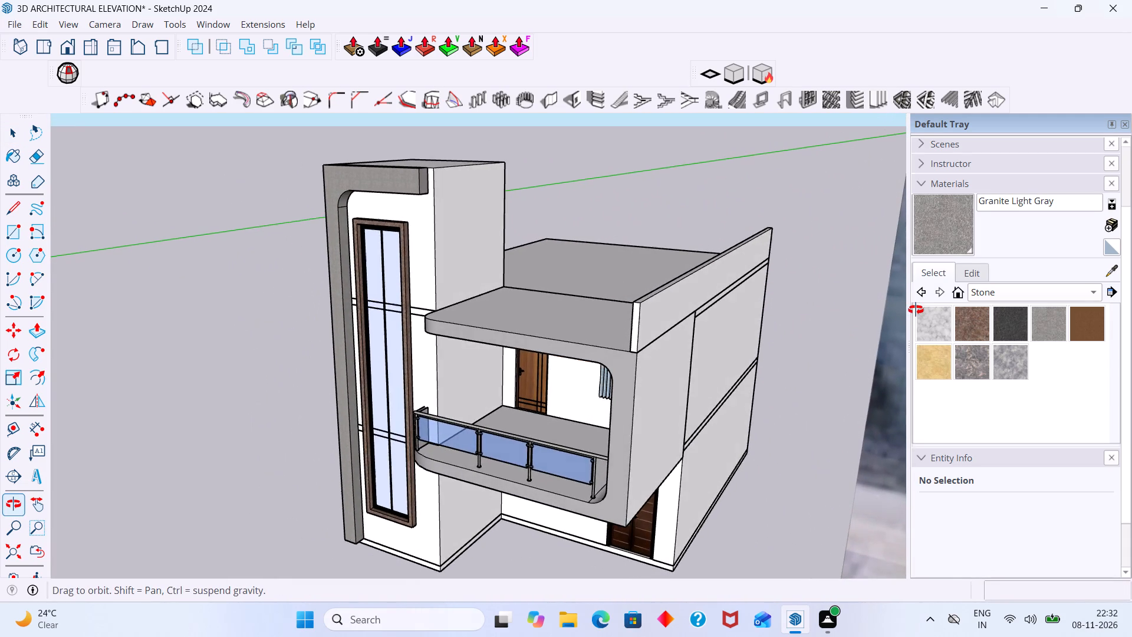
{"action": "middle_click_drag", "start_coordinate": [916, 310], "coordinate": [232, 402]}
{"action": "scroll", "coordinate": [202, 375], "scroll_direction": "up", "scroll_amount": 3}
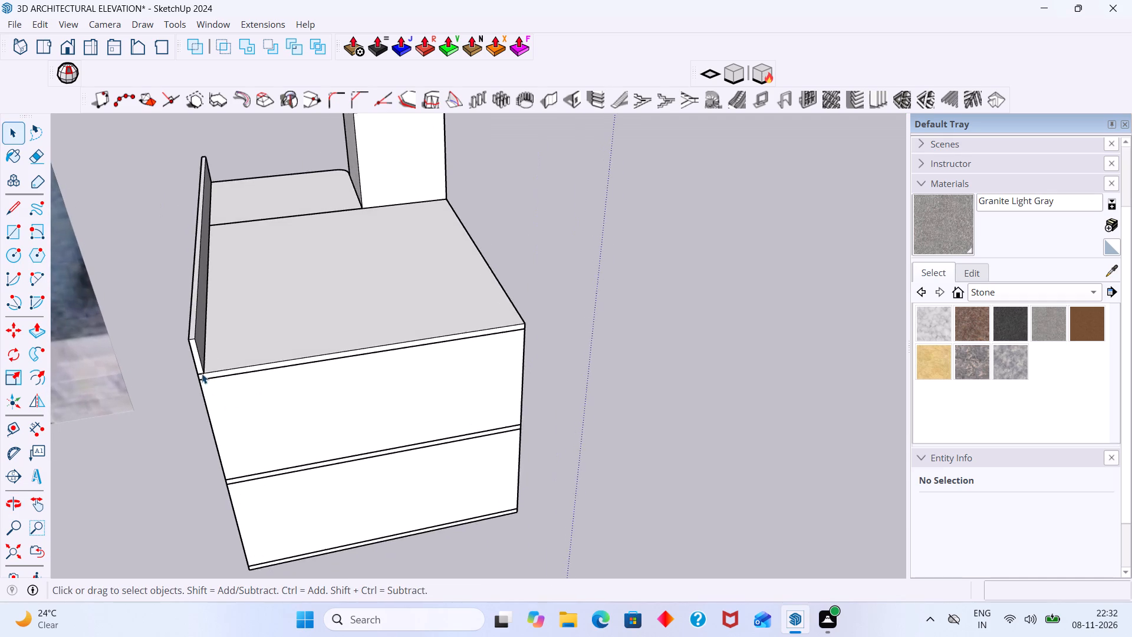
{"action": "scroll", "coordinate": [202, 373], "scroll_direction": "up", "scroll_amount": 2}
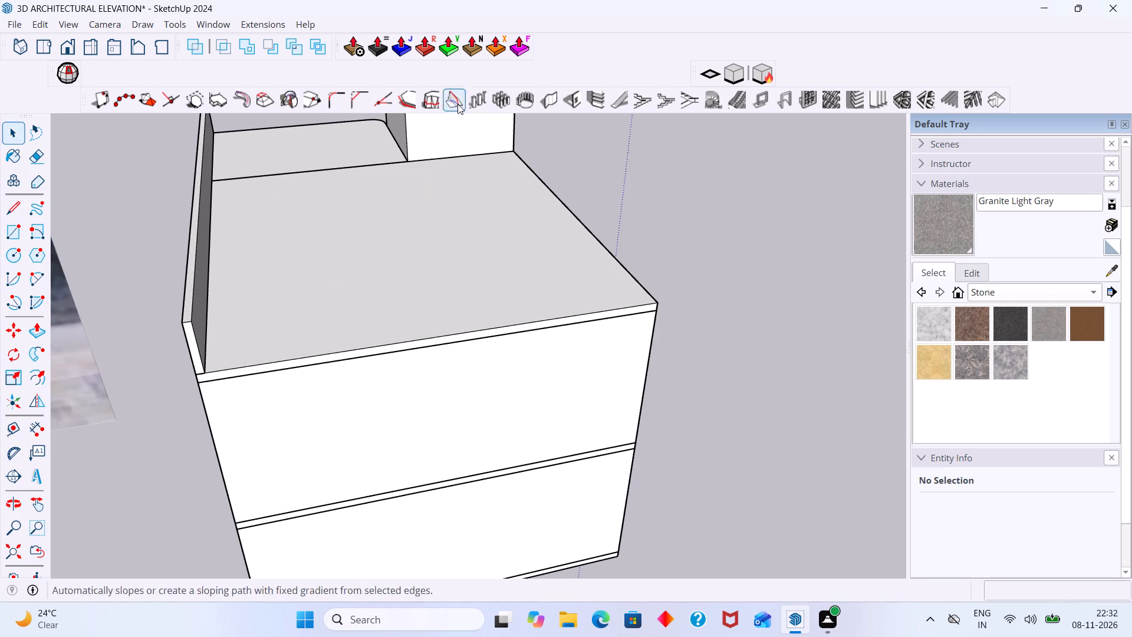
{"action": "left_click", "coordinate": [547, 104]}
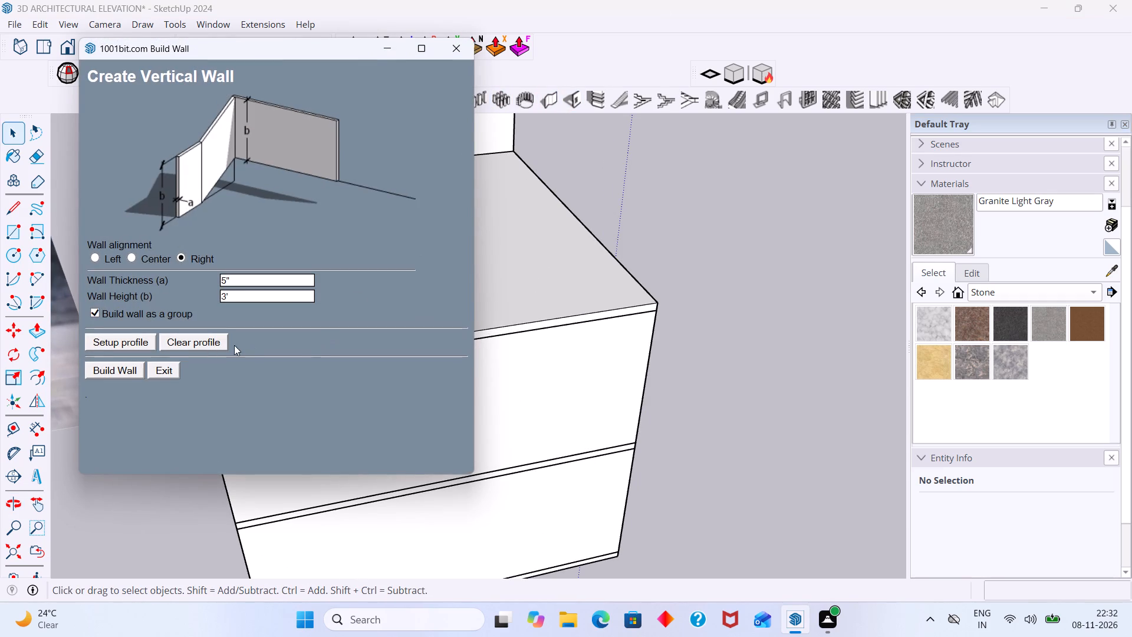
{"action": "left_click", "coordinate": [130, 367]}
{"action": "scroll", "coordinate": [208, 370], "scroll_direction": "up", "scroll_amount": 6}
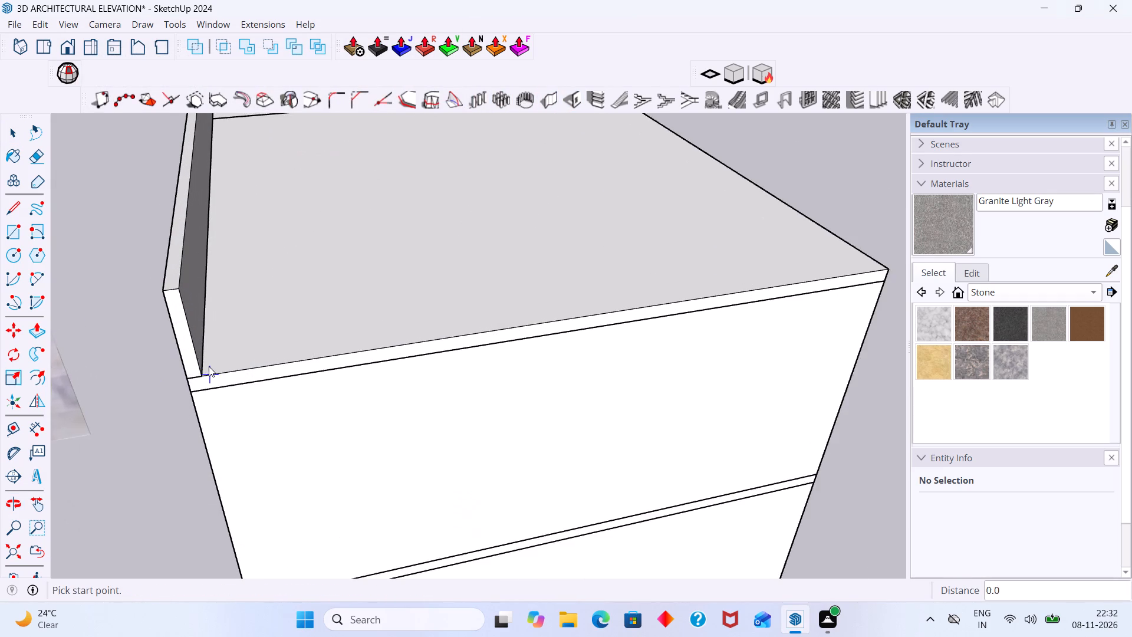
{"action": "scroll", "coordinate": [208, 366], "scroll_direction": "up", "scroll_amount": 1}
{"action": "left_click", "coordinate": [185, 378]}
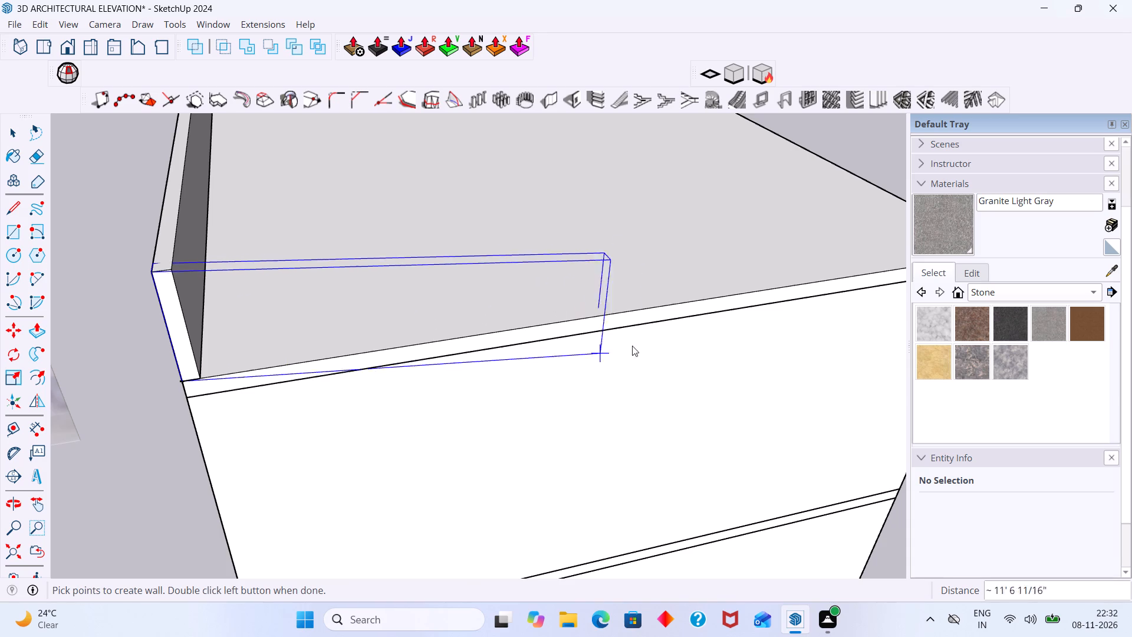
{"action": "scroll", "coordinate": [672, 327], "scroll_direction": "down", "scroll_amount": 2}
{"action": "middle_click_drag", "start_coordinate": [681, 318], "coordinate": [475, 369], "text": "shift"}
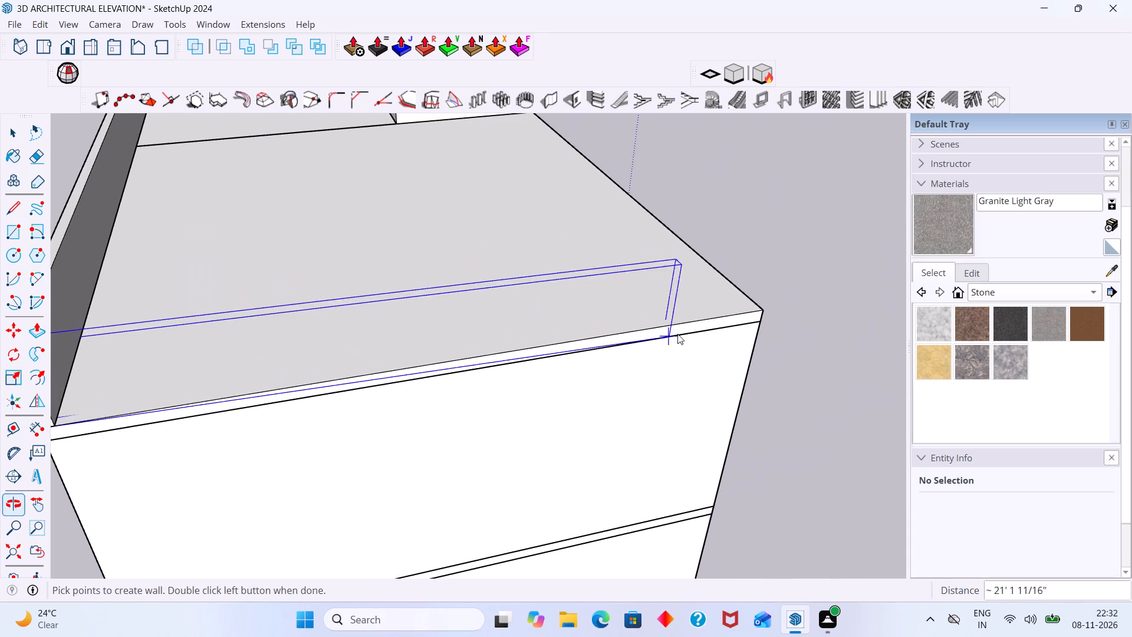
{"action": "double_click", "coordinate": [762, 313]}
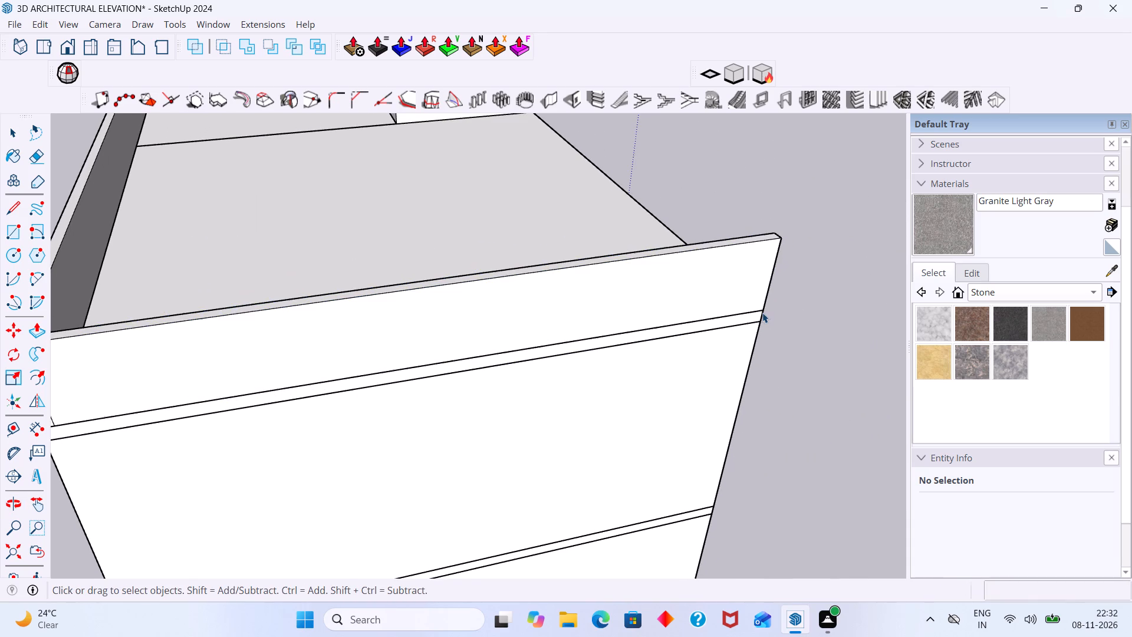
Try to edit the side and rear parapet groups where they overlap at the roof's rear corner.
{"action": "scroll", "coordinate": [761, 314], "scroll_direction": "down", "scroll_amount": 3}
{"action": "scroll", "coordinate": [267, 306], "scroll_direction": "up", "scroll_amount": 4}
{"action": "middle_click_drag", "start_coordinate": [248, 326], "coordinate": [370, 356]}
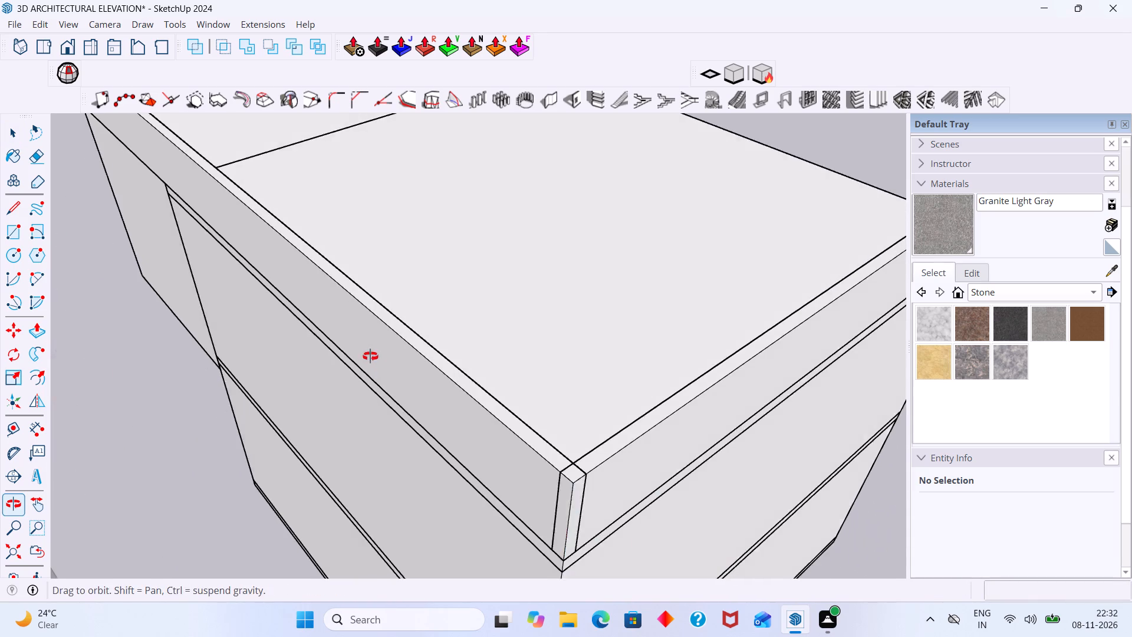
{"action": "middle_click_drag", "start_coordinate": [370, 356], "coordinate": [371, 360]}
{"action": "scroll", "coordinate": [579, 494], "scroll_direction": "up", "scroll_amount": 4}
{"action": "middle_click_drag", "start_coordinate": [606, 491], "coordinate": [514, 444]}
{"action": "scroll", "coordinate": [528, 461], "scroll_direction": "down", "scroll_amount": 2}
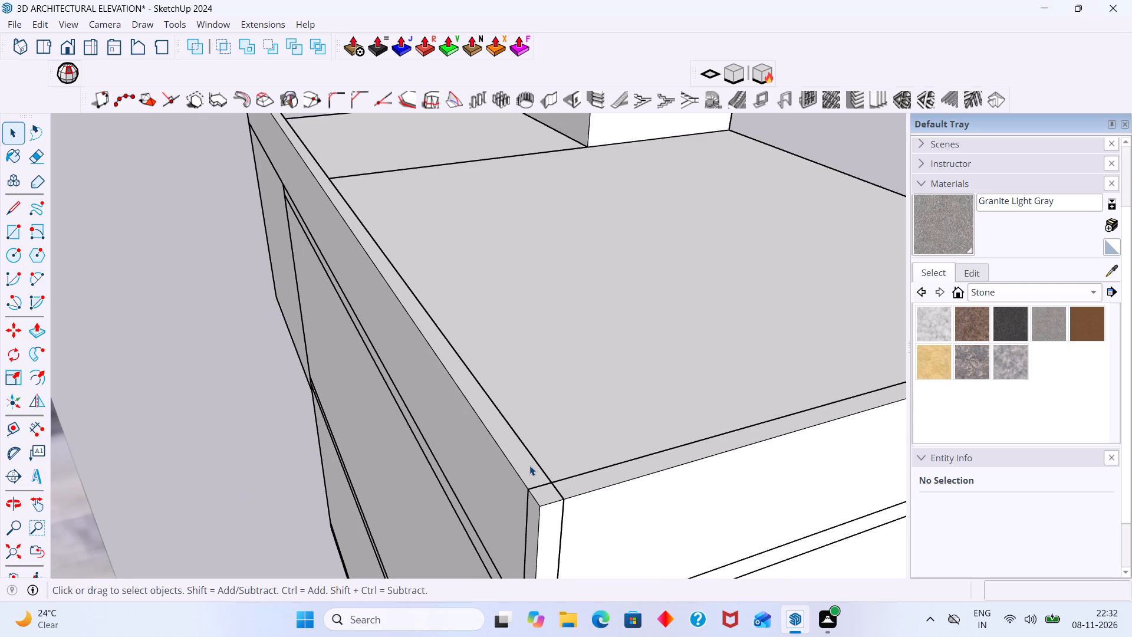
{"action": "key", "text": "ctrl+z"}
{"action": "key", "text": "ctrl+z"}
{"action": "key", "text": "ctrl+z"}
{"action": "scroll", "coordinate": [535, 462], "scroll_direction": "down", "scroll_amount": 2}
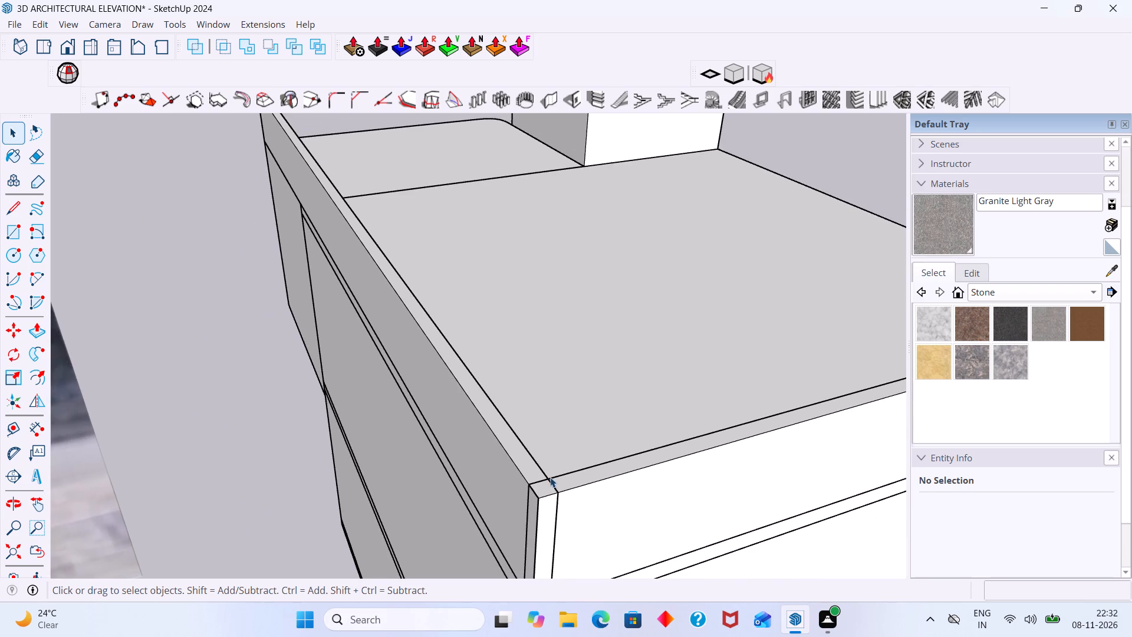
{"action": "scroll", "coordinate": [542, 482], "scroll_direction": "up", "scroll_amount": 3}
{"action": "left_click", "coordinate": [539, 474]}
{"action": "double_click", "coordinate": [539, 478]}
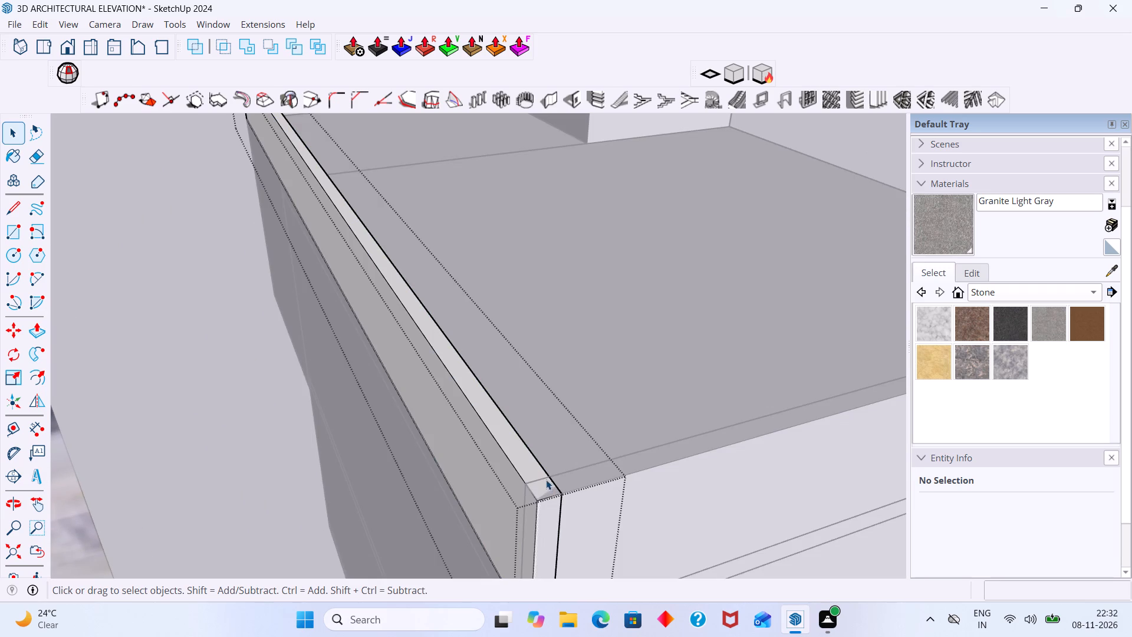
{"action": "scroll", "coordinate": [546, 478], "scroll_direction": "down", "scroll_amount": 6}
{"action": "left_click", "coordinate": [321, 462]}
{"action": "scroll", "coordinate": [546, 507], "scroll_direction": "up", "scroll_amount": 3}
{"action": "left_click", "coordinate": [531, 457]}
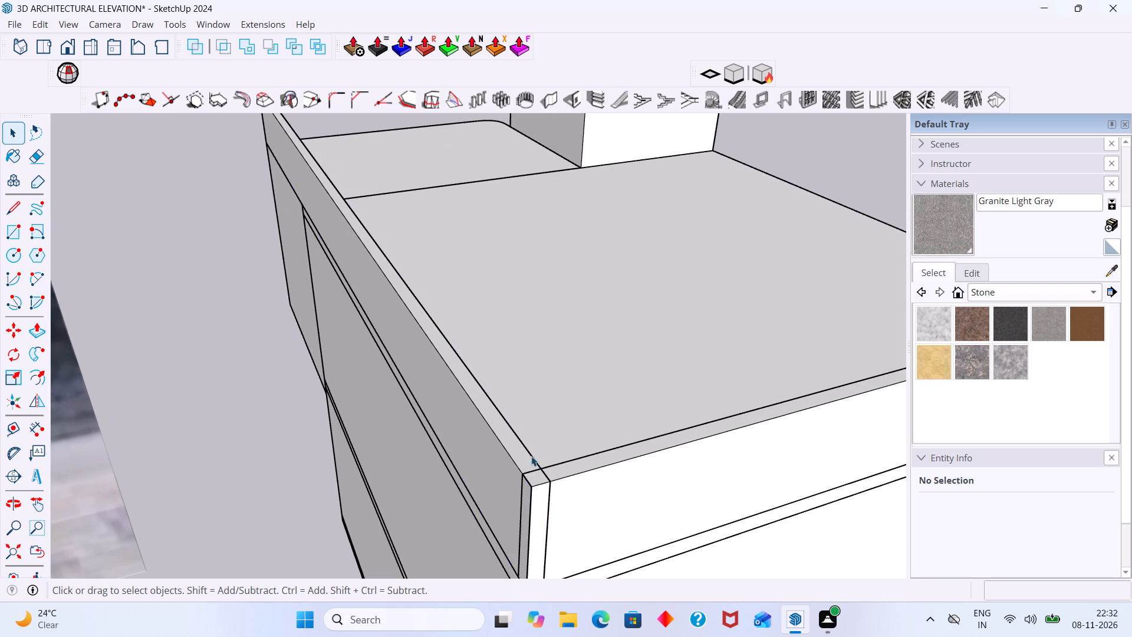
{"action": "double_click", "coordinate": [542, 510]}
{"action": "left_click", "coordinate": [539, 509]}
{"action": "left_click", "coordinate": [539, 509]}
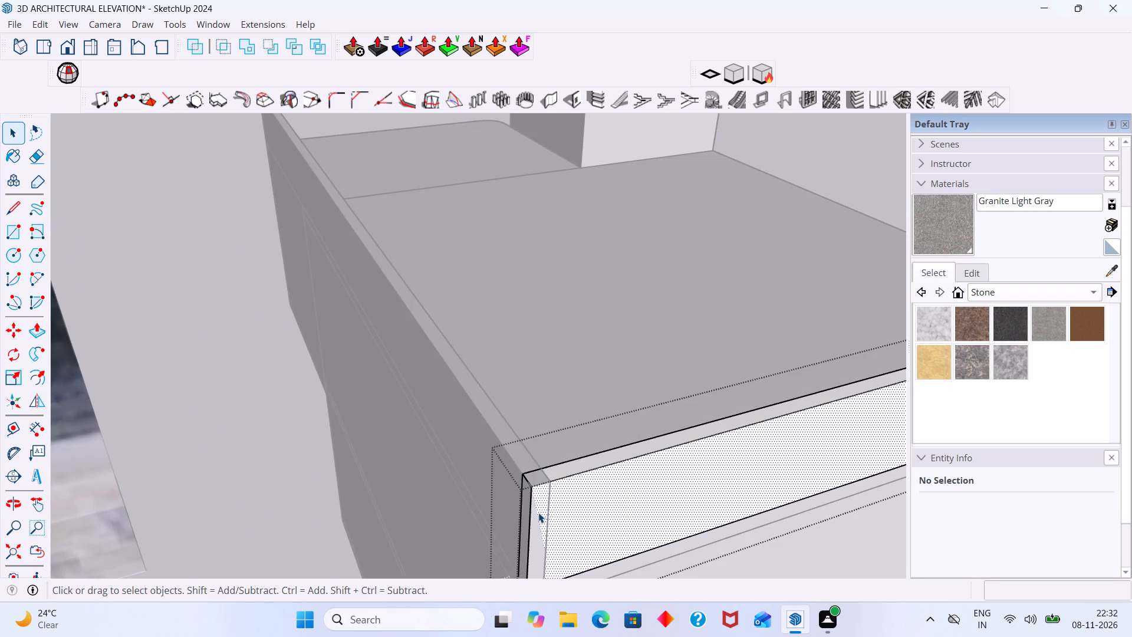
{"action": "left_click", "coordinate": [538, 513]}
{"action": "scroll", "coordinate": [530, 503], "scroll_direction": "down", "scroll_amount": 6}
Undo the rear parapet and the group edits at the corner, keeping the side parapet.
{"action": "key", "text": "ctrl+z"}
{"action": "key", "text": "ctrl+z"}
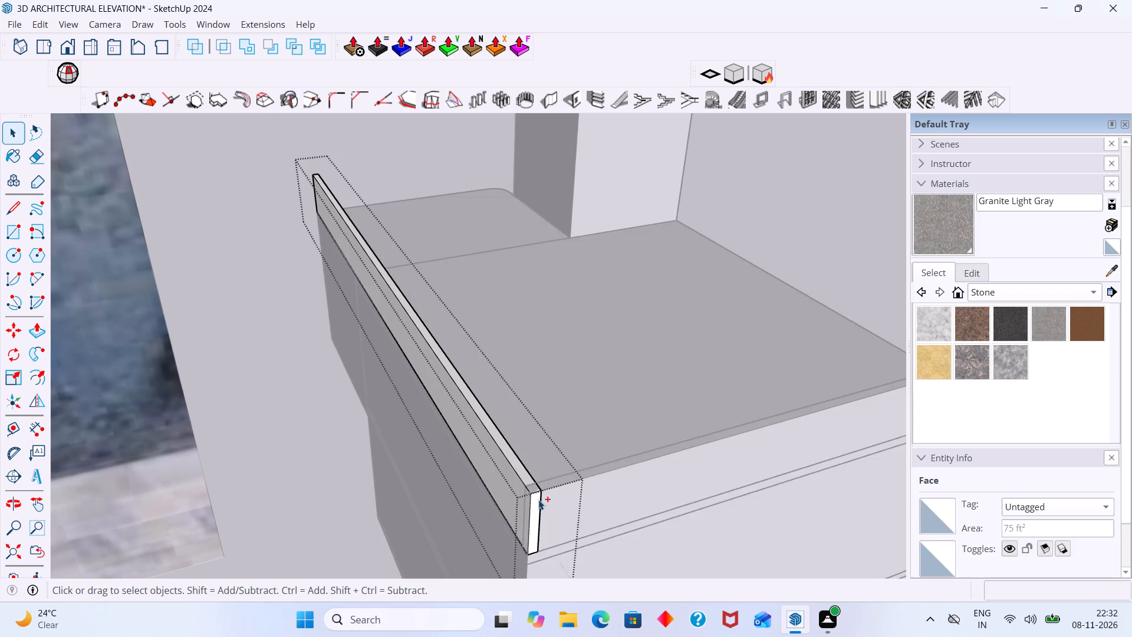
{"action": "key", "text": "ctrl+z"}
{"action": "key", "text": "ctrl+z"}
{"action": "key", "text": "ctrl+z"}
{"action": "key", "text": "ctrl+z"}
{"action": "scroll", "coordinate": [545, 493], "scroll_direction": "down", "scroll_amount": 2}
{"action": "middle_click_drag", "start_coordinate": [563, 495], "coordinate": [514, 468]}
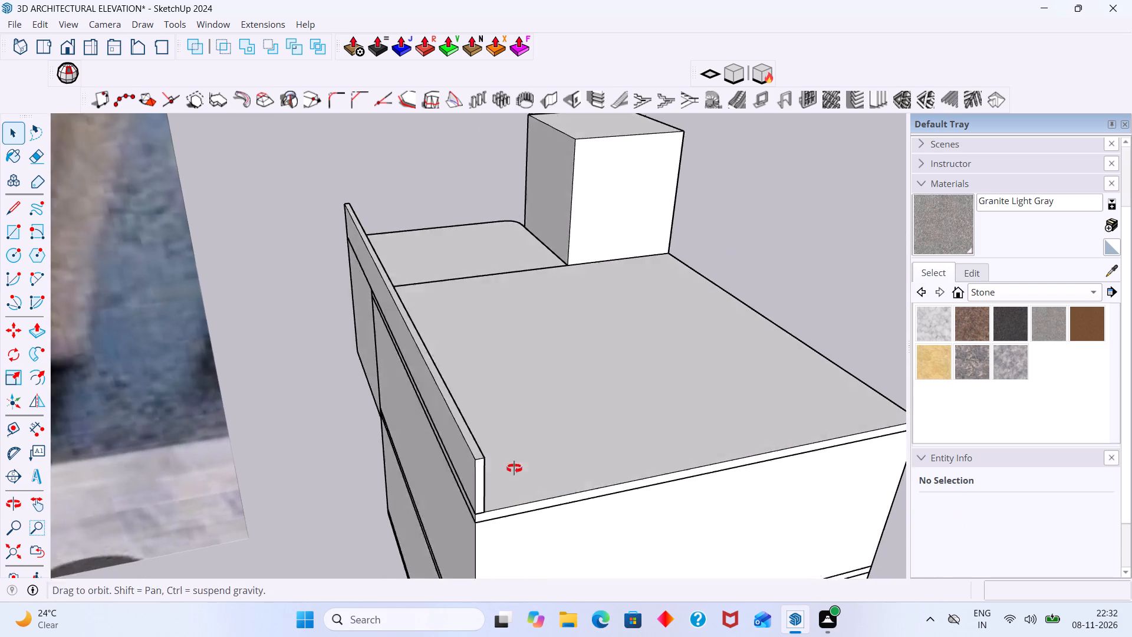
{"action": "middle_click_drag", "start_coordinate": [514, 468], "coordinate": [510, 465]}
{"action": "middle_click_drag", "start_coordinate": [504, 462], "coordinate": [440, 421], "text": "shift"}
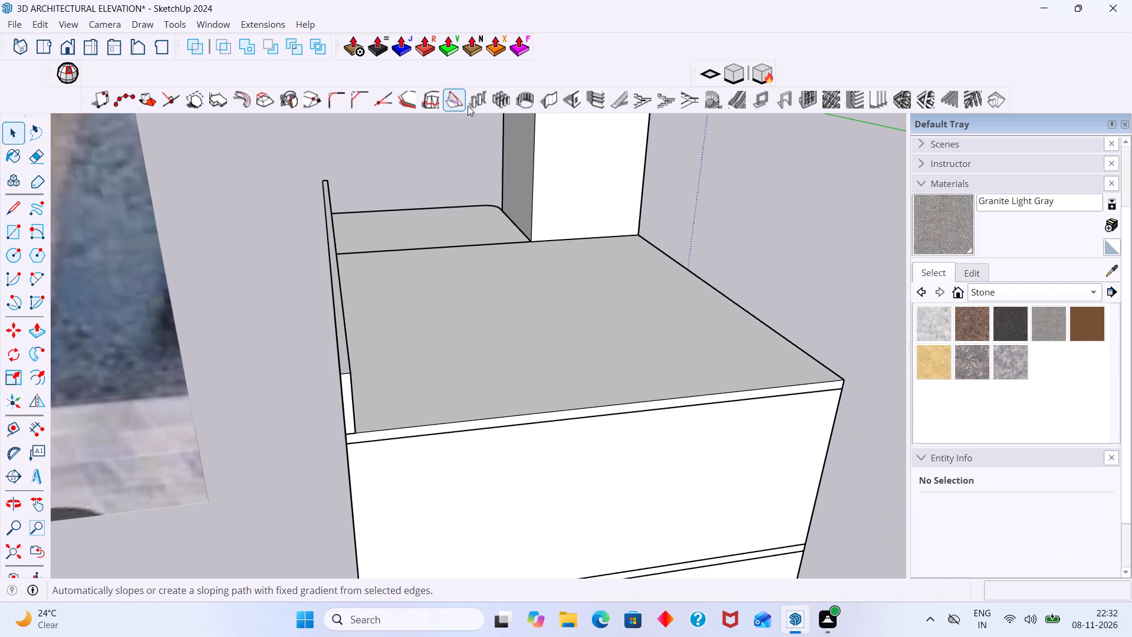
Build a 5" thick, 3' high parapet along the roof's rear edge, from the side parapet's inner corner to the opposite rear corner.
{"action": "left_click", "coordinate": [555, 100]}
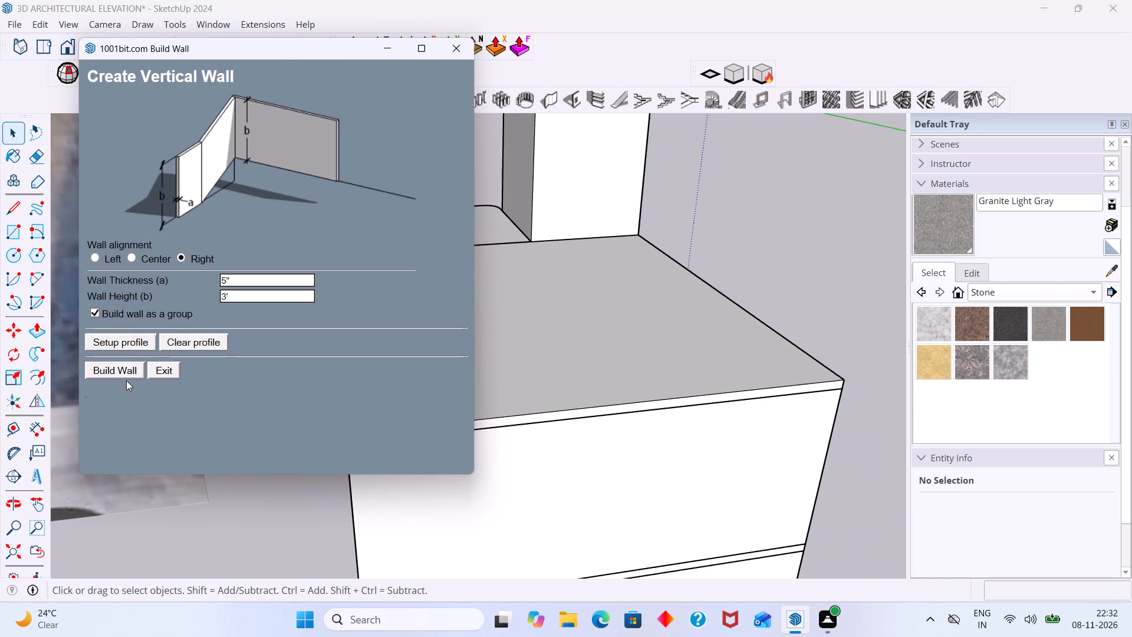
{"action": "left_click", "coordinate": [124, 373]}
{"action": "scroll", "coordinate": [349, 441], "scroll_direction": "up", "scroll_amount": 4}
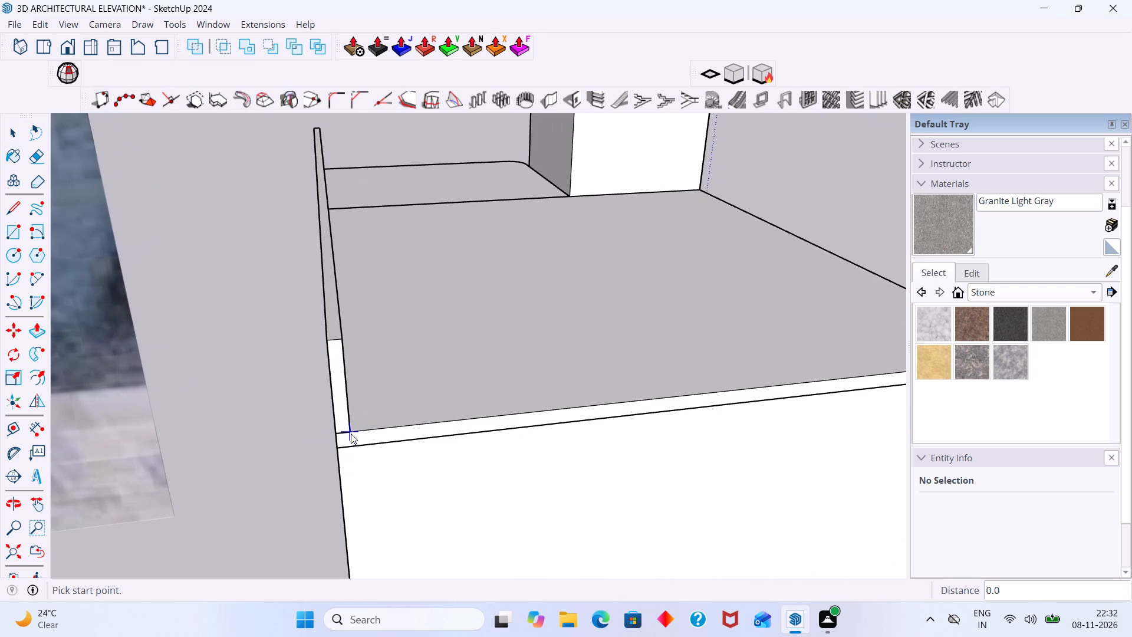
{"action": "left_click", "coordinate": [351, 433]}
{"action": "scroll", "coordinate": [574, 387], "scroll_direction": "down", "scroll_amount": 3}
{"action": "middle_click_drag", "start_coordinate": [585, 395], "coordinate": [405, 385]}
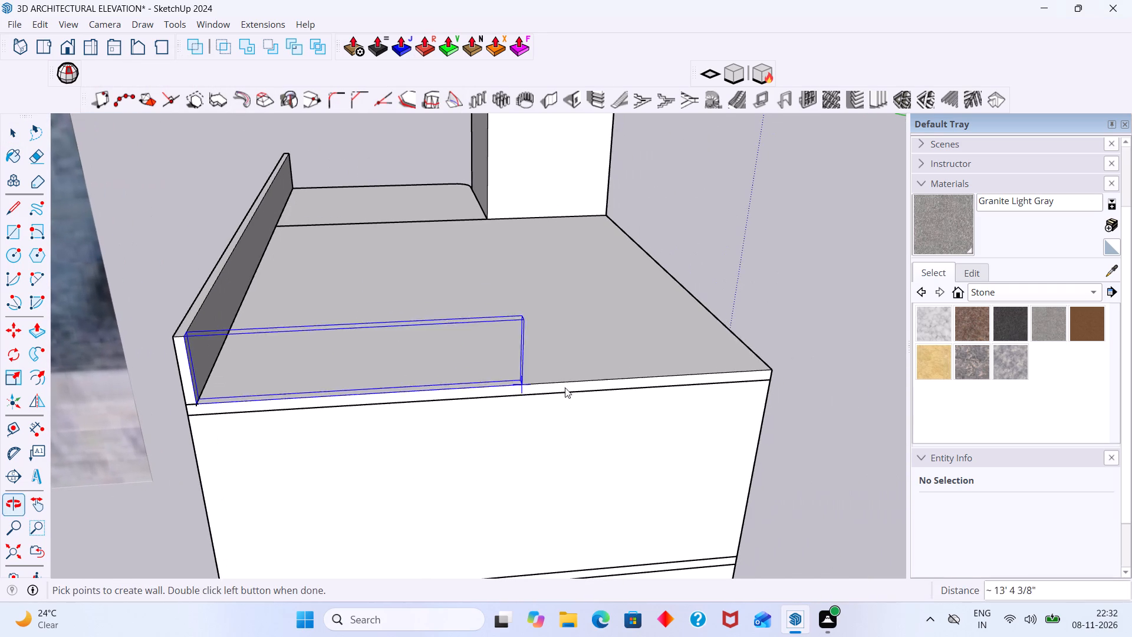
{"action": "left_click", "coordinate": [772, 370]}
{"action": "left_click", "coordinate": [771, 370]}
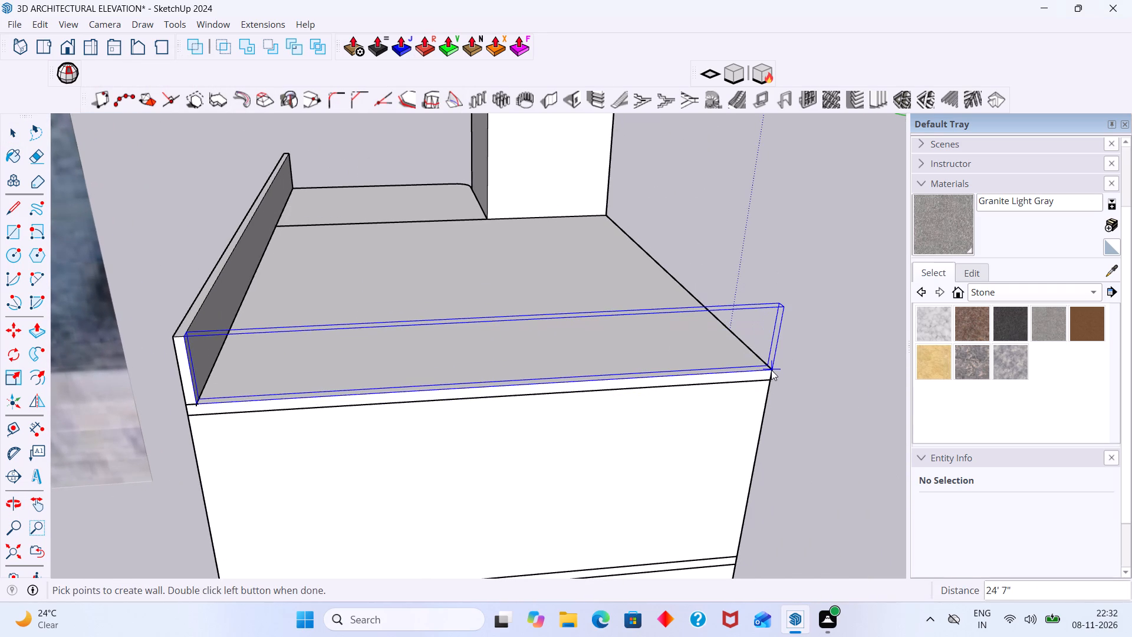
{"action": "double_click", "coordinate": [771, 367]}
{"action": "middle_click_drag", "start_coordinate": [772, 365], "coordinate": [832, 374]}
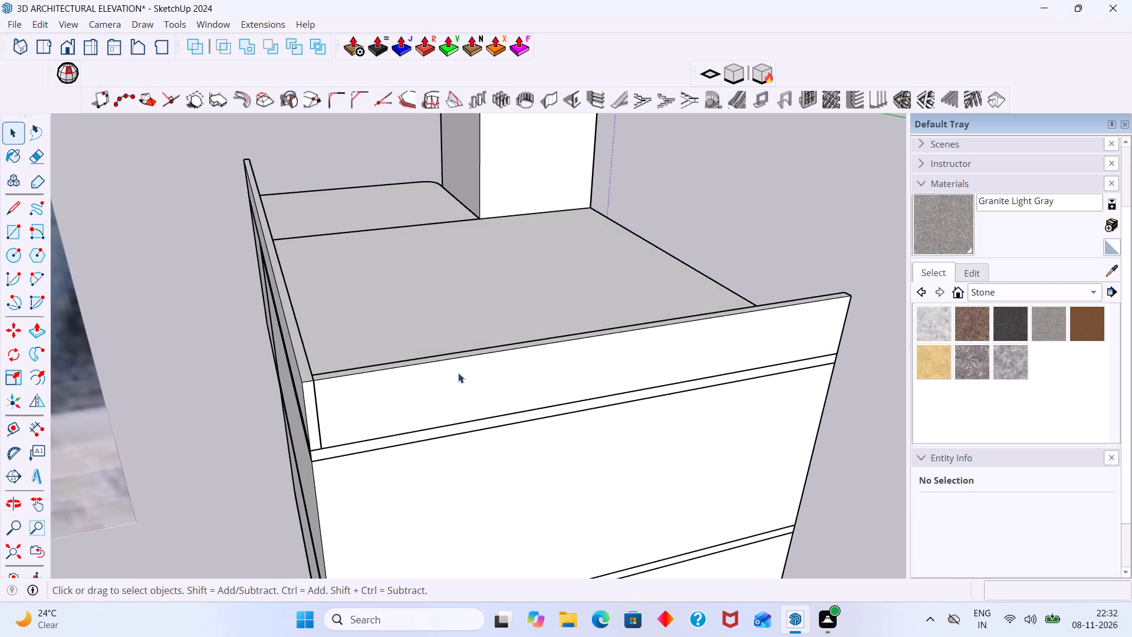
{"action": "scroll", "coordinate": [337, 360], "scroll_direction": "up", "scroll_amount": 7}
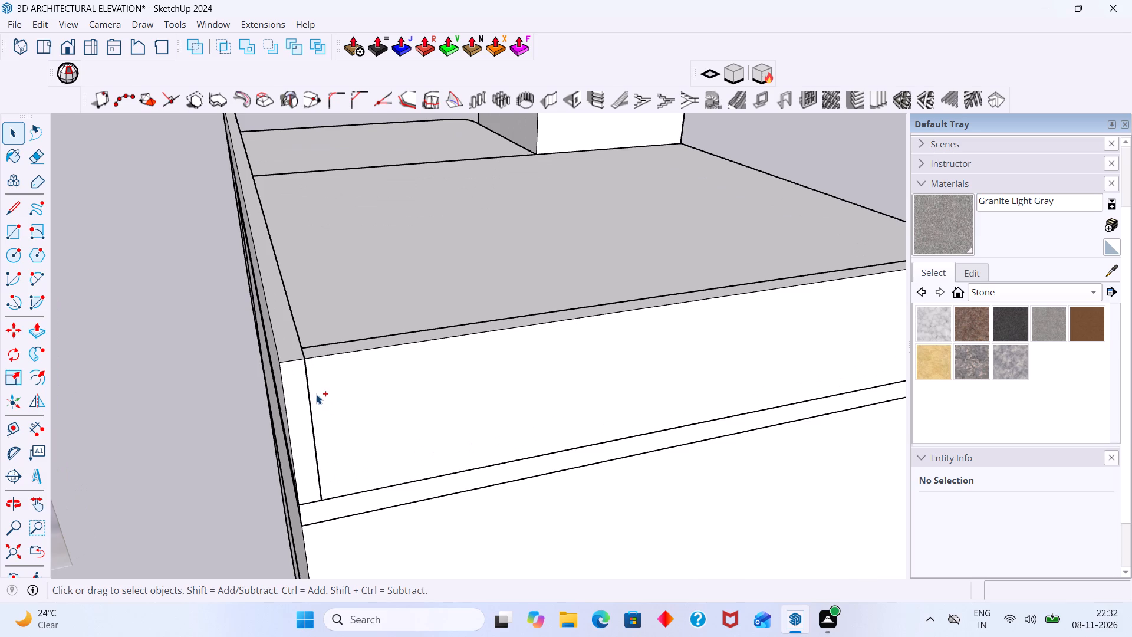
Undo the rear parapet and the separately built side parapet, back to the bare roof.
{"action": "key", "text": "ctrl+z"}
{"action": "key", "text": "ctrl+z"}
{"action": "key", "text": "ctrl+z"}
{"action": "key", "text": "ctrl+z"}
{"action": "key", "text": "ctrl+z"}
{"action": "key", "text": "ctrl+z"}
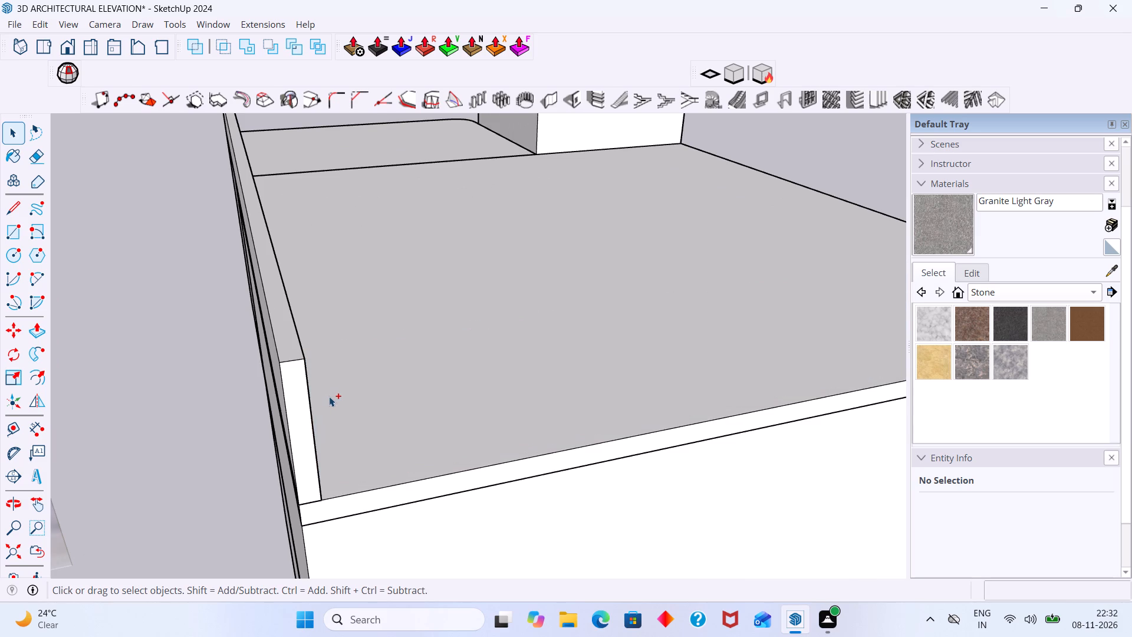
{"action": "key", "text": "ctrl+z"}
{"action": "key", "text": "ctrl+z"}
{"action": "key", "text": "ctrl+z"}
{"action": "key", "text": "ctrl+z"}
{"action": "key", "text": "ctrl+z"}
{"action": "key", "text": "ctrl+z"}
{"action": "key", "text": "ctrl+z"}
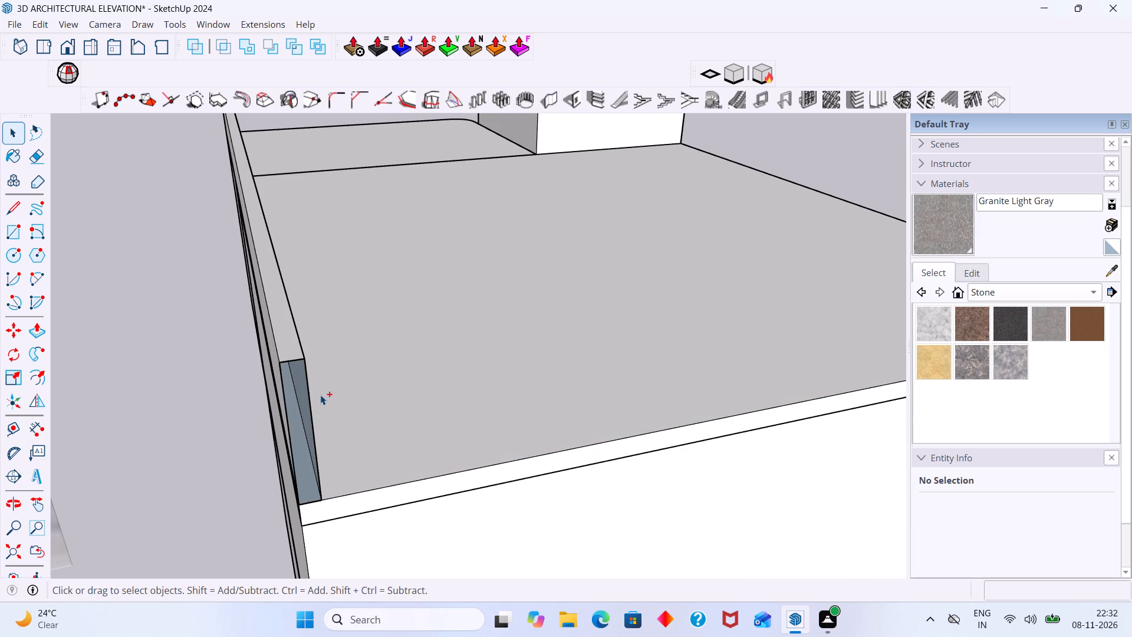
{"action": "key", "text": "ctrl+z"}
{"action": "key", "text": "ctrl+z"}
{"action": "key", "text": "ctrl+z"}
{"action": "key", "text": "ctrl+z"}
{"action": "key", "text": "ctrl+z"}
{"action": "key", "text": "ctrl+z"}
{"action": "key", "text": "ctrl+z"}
Build one continuous 5" thick, 3' high parapet from the balcony roof's front corner along the side, rear and opposite side to the tower.
{"action": "scroll", "coordinate": [317, 395], "scroll_direction": "down", "scroll_amount": 2}
{"action": "middle_click_drag", "start_coordinate": [332, 400], "coordinate": [584, 389]}
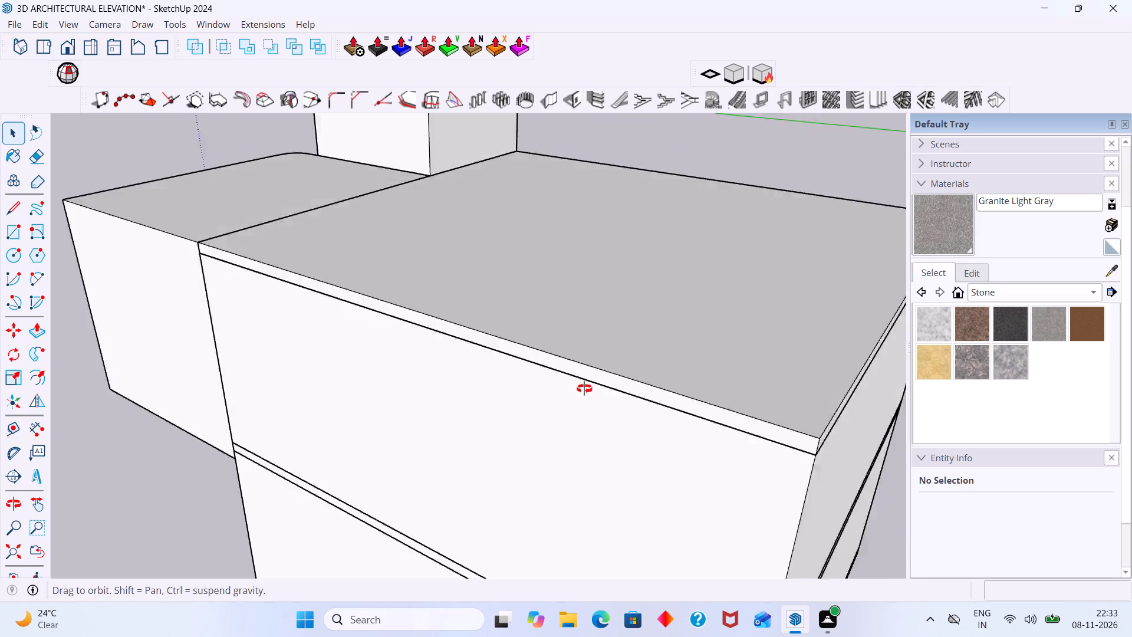
{"action": "middle_click_drag", "start_coordinate": [584, 389], "coordinate": [597, 388]}
{"action": "scroll", "coordinate": [449, 352], "scroll_direction": "down", "scroll_amount": 4}
{"action": "middle_click_drag", "start_coordinate": [432, 346], "coordinate": [452, 426]}
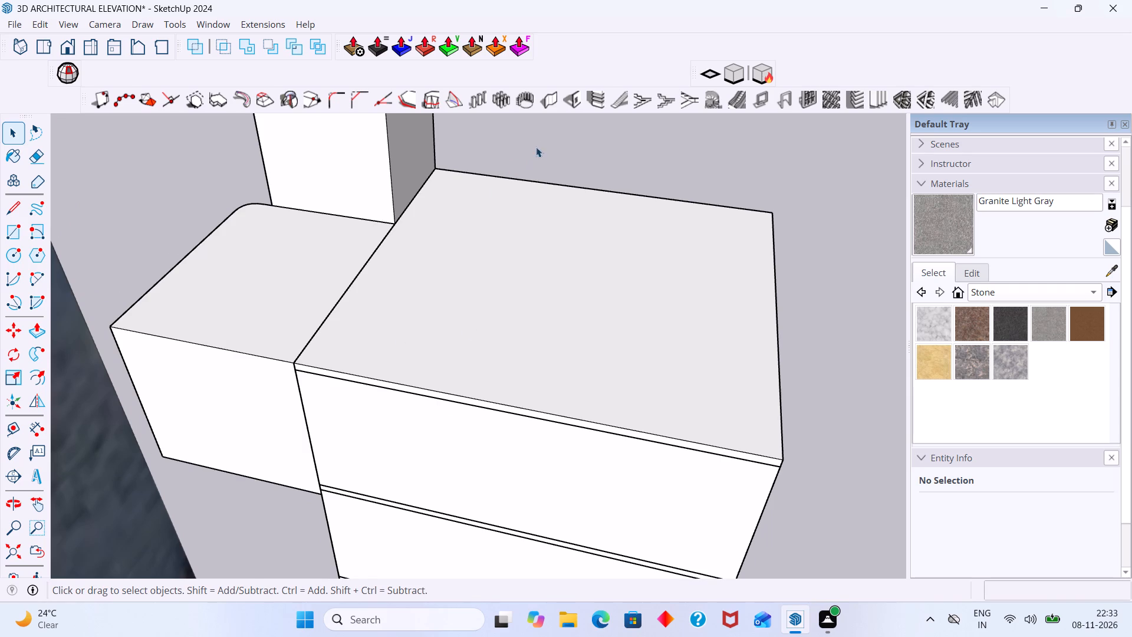
{"action": "left_click", "coordinate": [546, 96]}
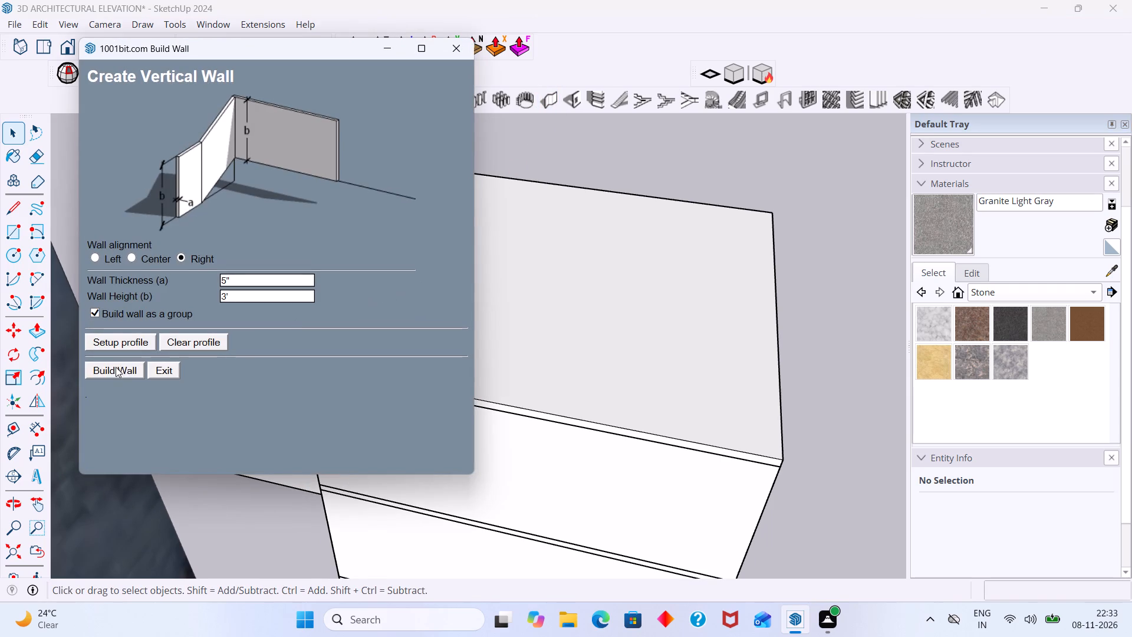
{"action": "left_click", "coordinate": [116, 367]}
{"action": "left_click", "coordinate": [111, 325]}
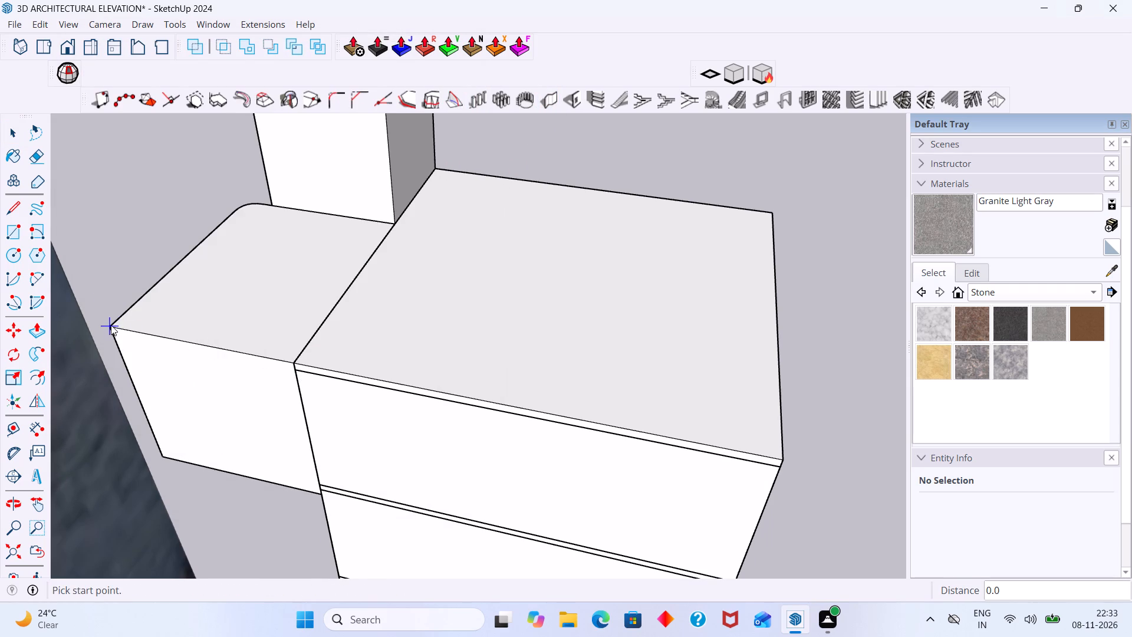
{"action": "left_click", "coordinate": [783, 462]}
{"action": "middle_click_drag", "start_coordinate": [770, 436], "coordinate": [415, 371]}
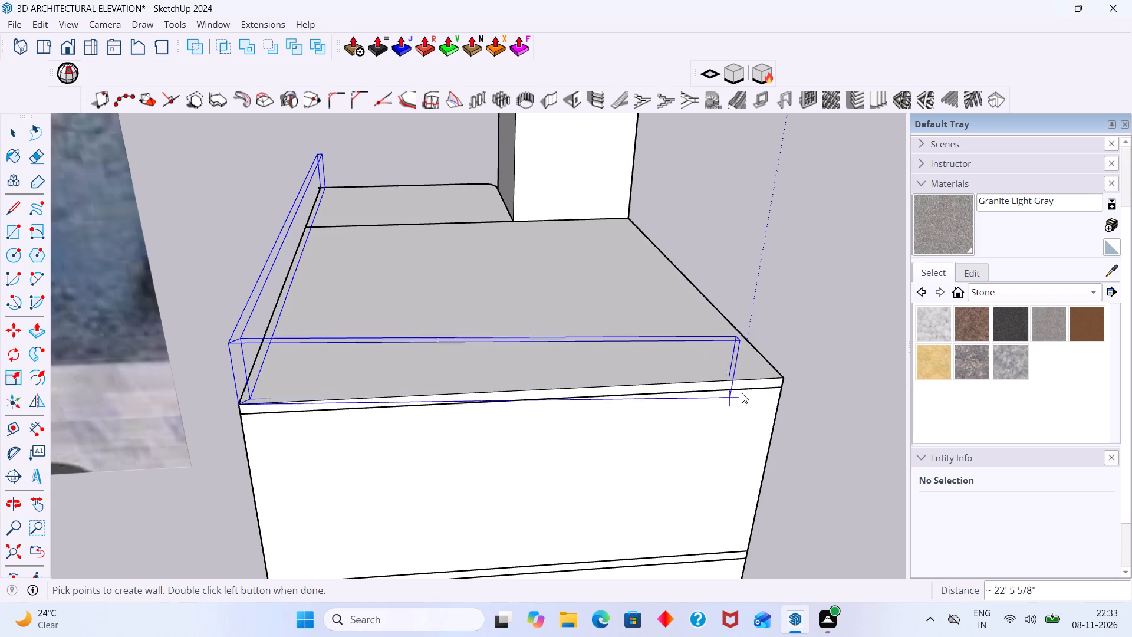
{"action": "left_click", "coordinate": [782, 375]}
{"action": "middle_click_drag", "start_coordinate": [773, 372], "coordinate": [392, 367]}
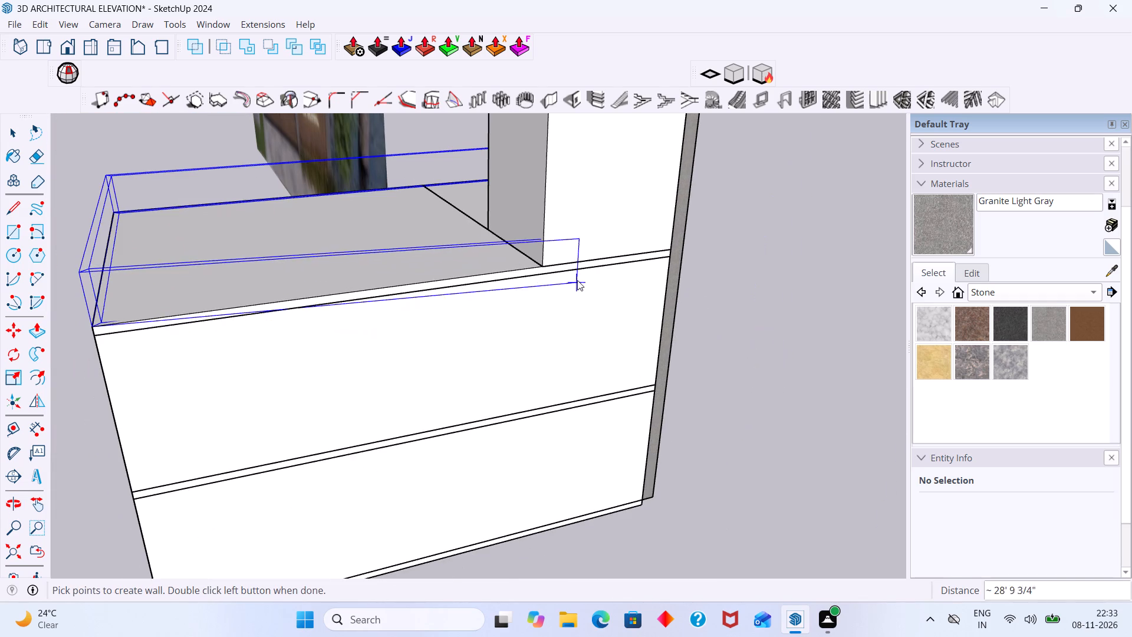
{"action": "triple_click", "coordinate": [542, 262]}
{"action": "scroll", "coordinate": [541, 265], "scroll_direction": "down", "scroll_amount": 3}
{"action": "middle_click_drag", "start_coordinate": [526, 321], "coordinate": [755, 409]}
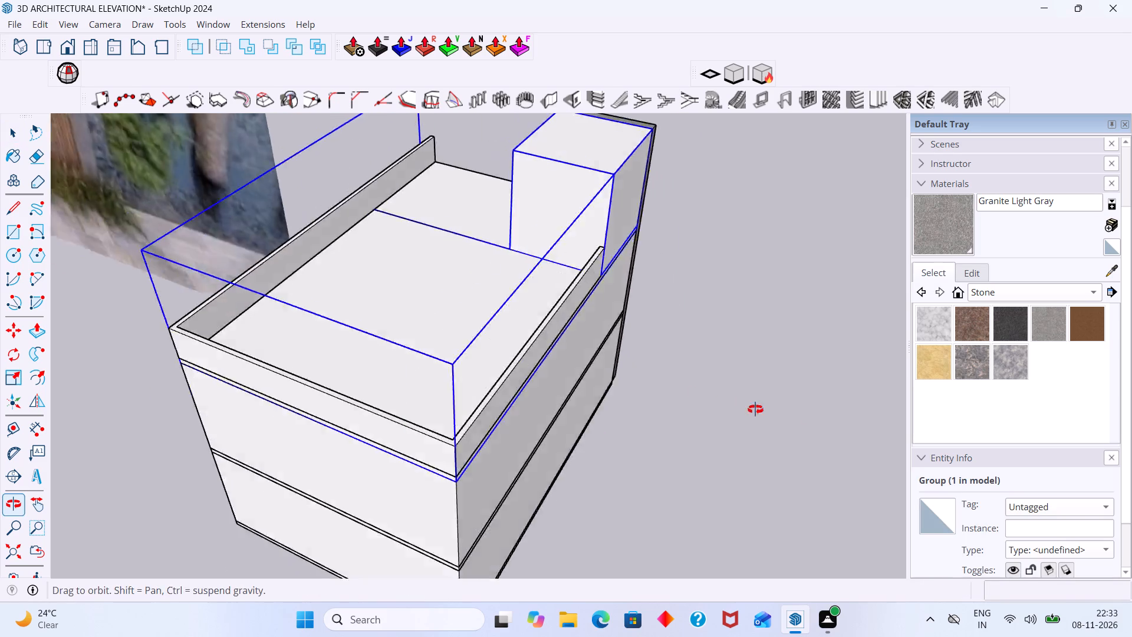
{"action": "middle_click_drag", "start_coordinate": [755, 409], "coordinate": [933, 416]}
{"action": "middle_click_drag", "start_coordinate": [552, 220], "coordinate": [887, 241]}
{"action": "middle_click_drag", "start_coordinate": [382, 254], "coordinate": [807, 246]}
{"action": "middle_click_drag", "start_coordinate": [473, 398], "coordinate": [575, 316]}
{"action": "scroll", "coordinate": [533, 323], "scroll_direction": "down", "scroll_amount": 2}
{"action": "left_click", "coordinate": [598, 257]}
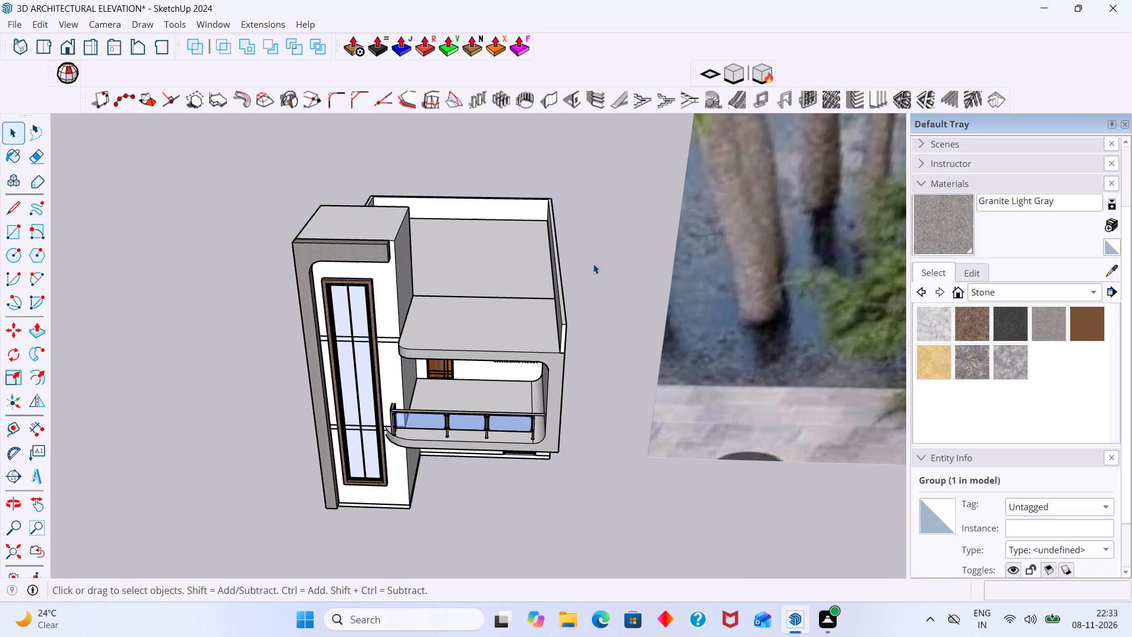
Examine the roof terrace and its front parapet in the reference picture against the model.
{"action": "scroll", "coordinate": [579, 298], "scroll_direction": "down", "scroll_amount": 2}
{"action": "middle_click_drag", "start_coordinate": [574, 319], "coordinate": [626, 256]}
{"action": "scroll", "coordinate": [555, 248], "scroll_direction": "down", "scroll_amount": 4}
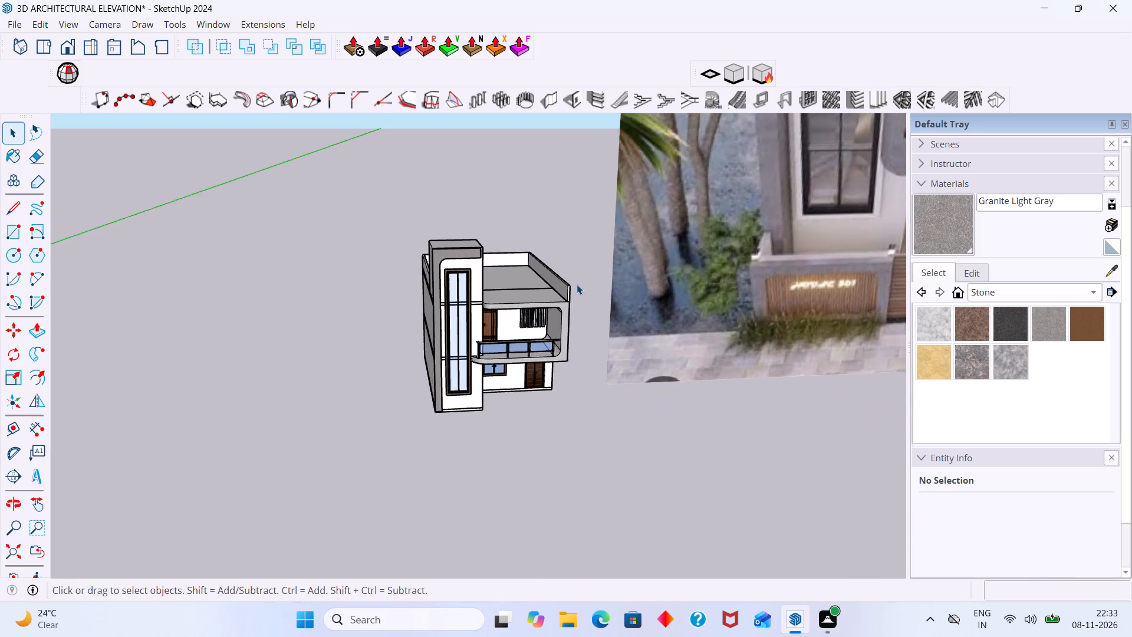
{"action": "scroll", "coordinate": [577, 284], "scroll_direction": "down", "scroll_amount": 12}
{"action": "scroll", "coordinate": [776, 226], "scroll_direction": "down", "scroll_amount": 1}
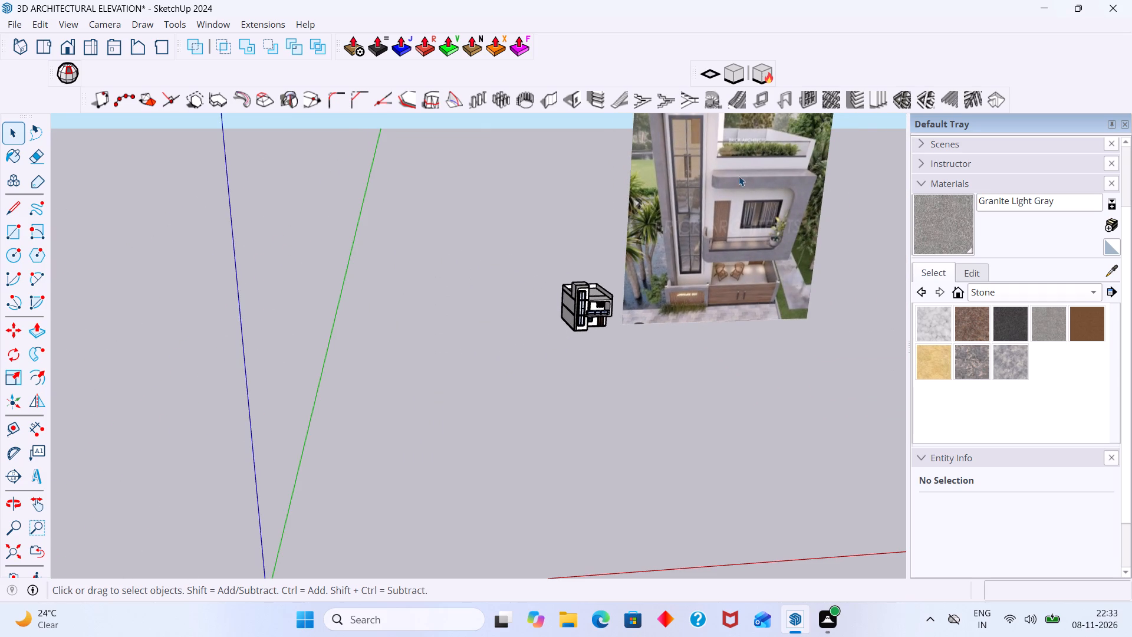
{"action": "scroll", "coordinate": [836, 149], "scroll_direction": "up", "scroll_amount": 6}
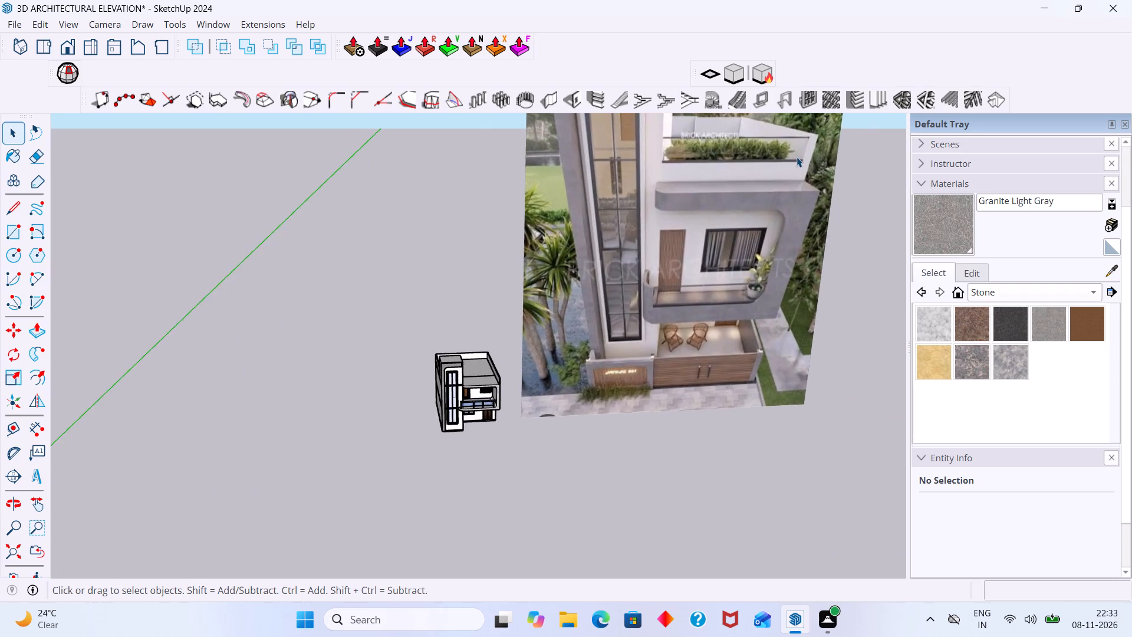
{"action": "scroll", "coordinate": [797, 157], "scroll_direction": "up", "scroll_amount": 1}
{"action": "scroll", "coordinate": [443, 419], "scroll_direction": "up", "scroll_amount": 3}
{"action": "scroll", "coordinate": [432, 428], "scroll_direction": "down", "scroll_amount": 2}
{"action": "scroll", "coordinate": [432, 430], "scroll_direction": "up", "scroll_amount": 5}
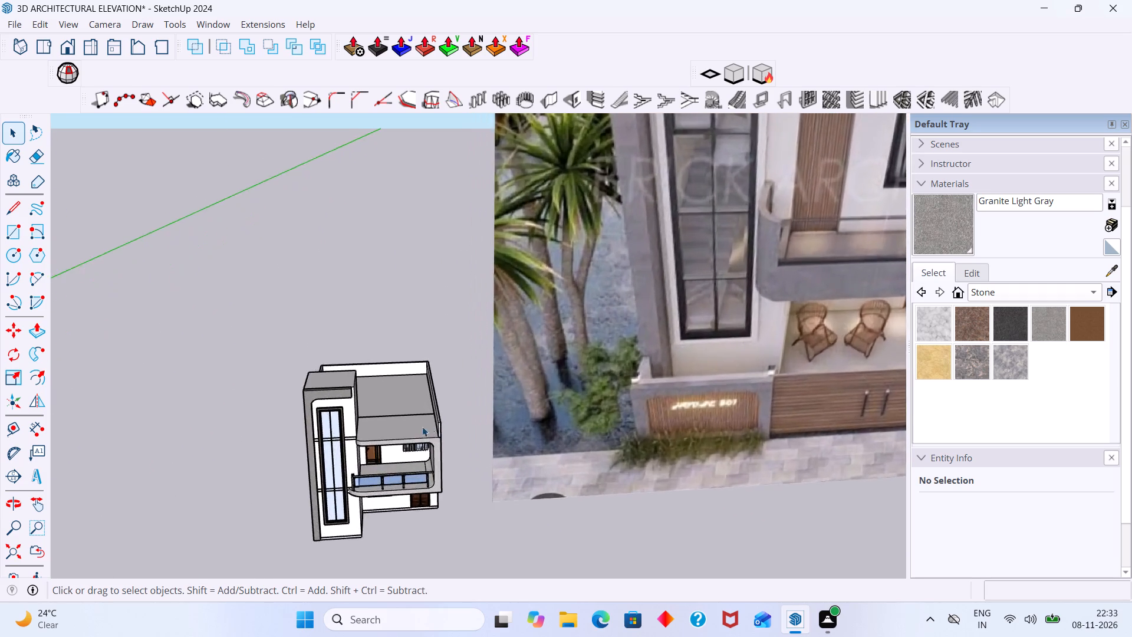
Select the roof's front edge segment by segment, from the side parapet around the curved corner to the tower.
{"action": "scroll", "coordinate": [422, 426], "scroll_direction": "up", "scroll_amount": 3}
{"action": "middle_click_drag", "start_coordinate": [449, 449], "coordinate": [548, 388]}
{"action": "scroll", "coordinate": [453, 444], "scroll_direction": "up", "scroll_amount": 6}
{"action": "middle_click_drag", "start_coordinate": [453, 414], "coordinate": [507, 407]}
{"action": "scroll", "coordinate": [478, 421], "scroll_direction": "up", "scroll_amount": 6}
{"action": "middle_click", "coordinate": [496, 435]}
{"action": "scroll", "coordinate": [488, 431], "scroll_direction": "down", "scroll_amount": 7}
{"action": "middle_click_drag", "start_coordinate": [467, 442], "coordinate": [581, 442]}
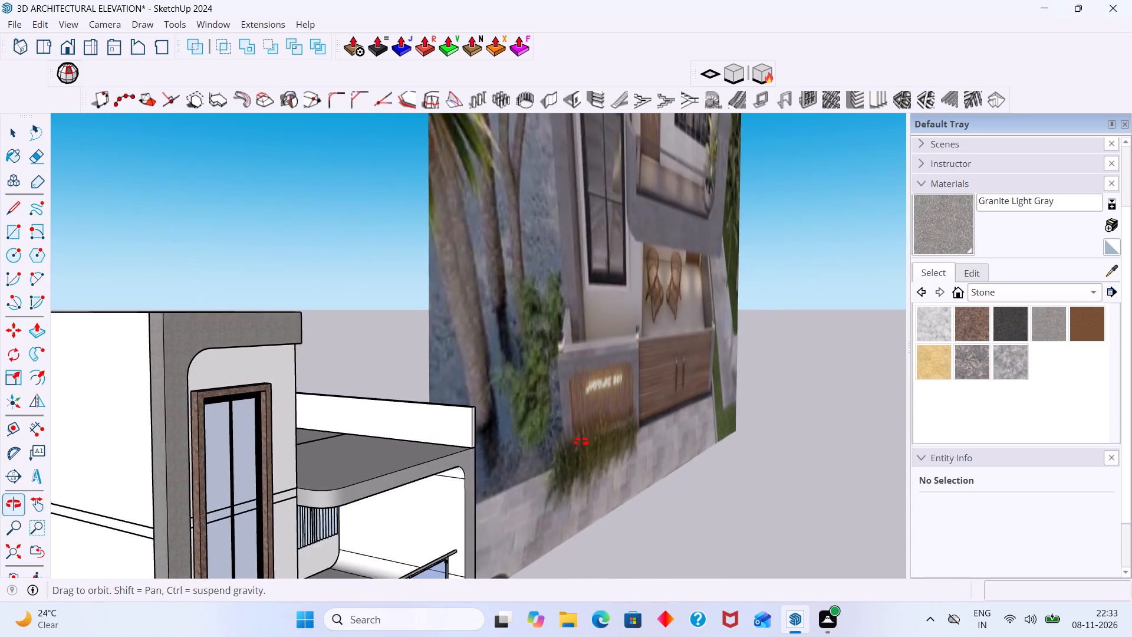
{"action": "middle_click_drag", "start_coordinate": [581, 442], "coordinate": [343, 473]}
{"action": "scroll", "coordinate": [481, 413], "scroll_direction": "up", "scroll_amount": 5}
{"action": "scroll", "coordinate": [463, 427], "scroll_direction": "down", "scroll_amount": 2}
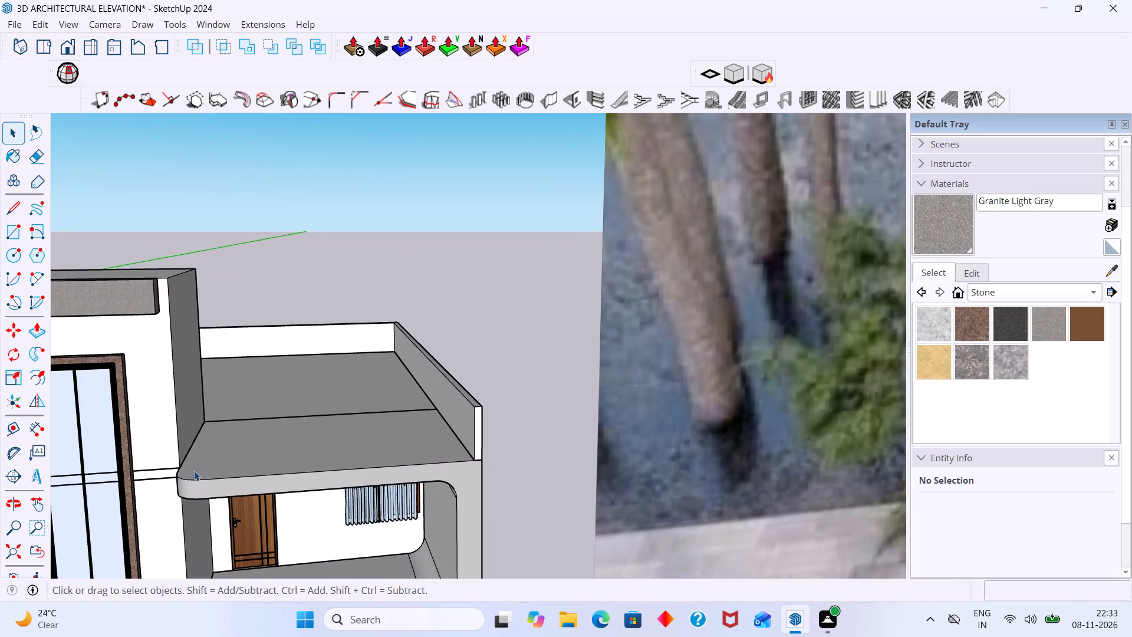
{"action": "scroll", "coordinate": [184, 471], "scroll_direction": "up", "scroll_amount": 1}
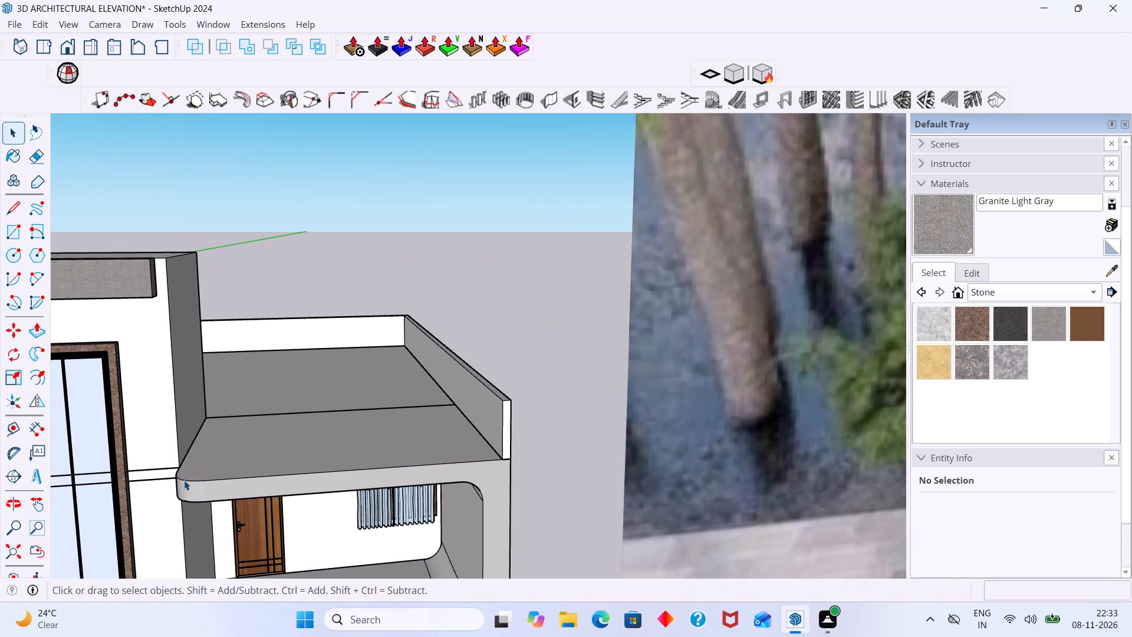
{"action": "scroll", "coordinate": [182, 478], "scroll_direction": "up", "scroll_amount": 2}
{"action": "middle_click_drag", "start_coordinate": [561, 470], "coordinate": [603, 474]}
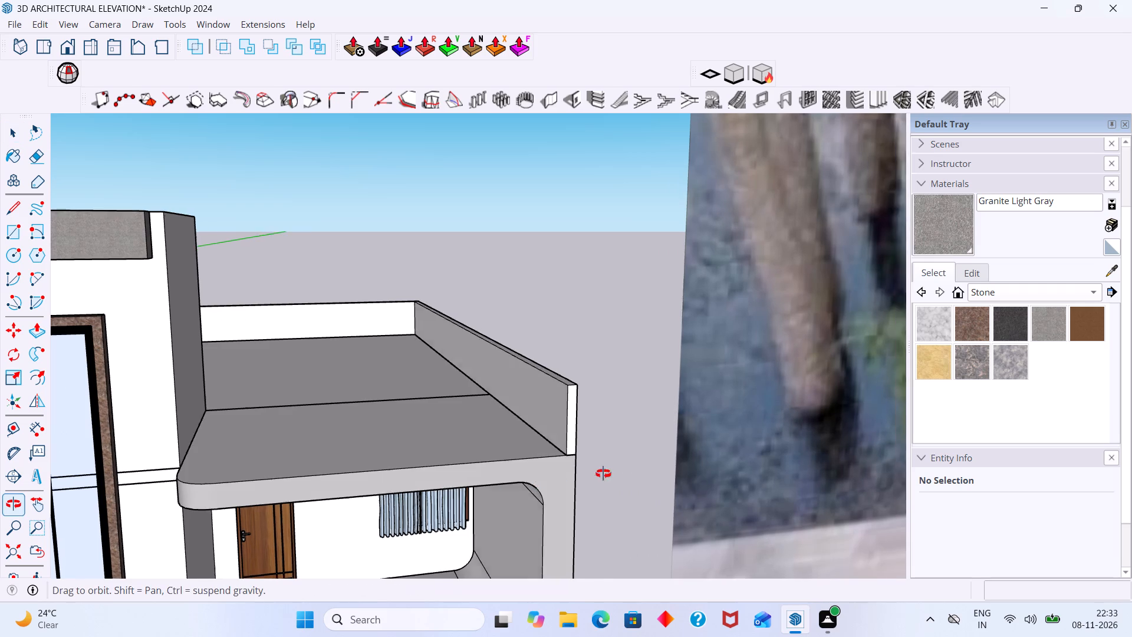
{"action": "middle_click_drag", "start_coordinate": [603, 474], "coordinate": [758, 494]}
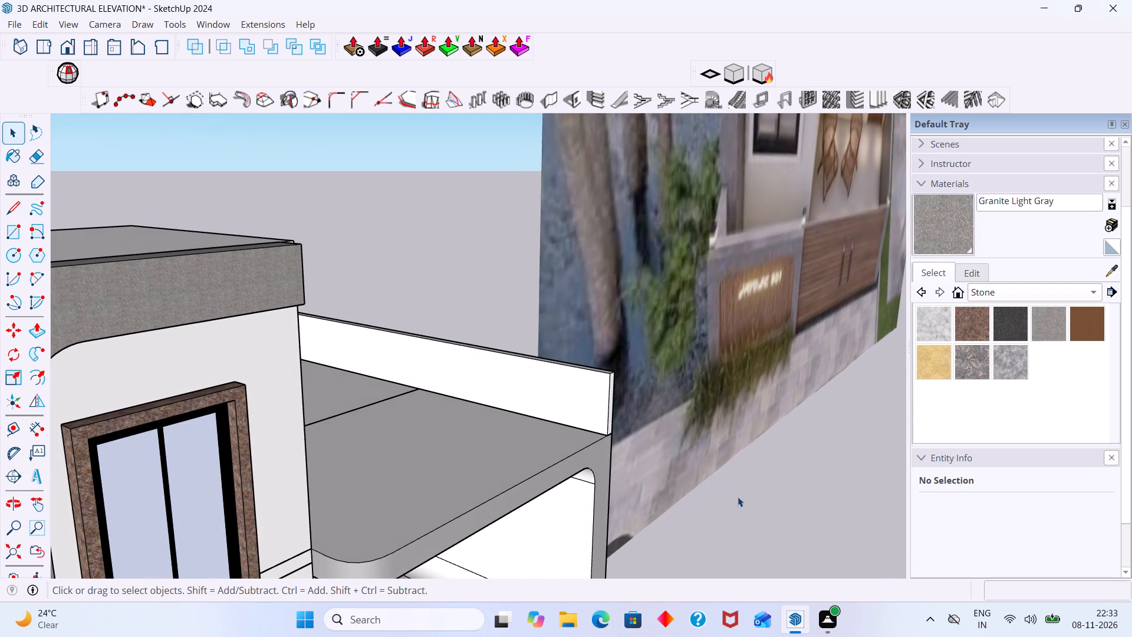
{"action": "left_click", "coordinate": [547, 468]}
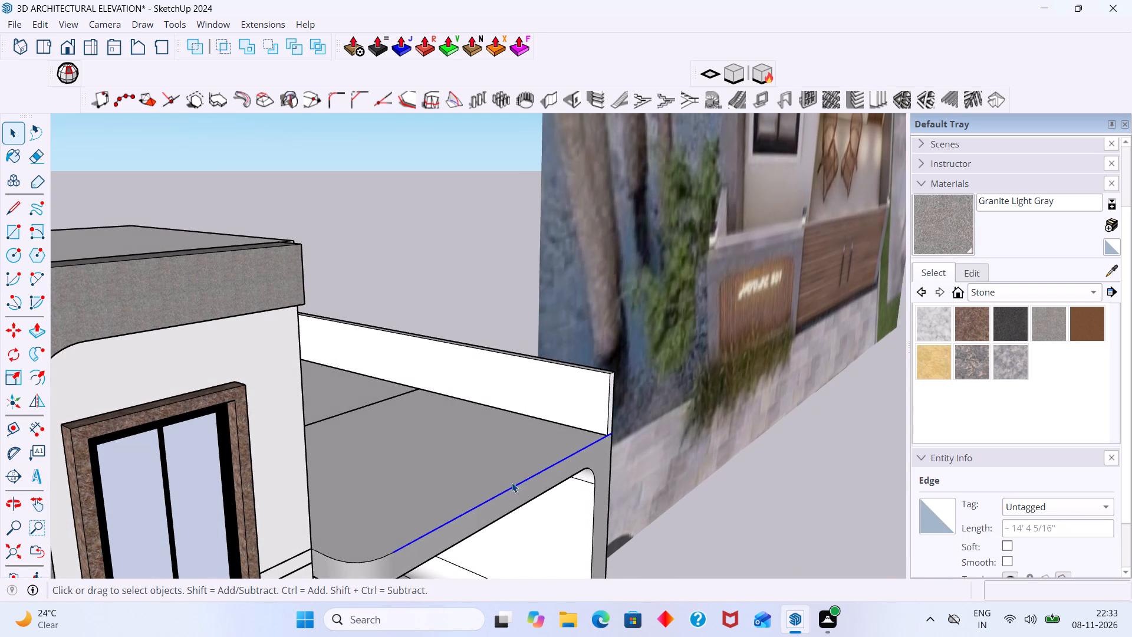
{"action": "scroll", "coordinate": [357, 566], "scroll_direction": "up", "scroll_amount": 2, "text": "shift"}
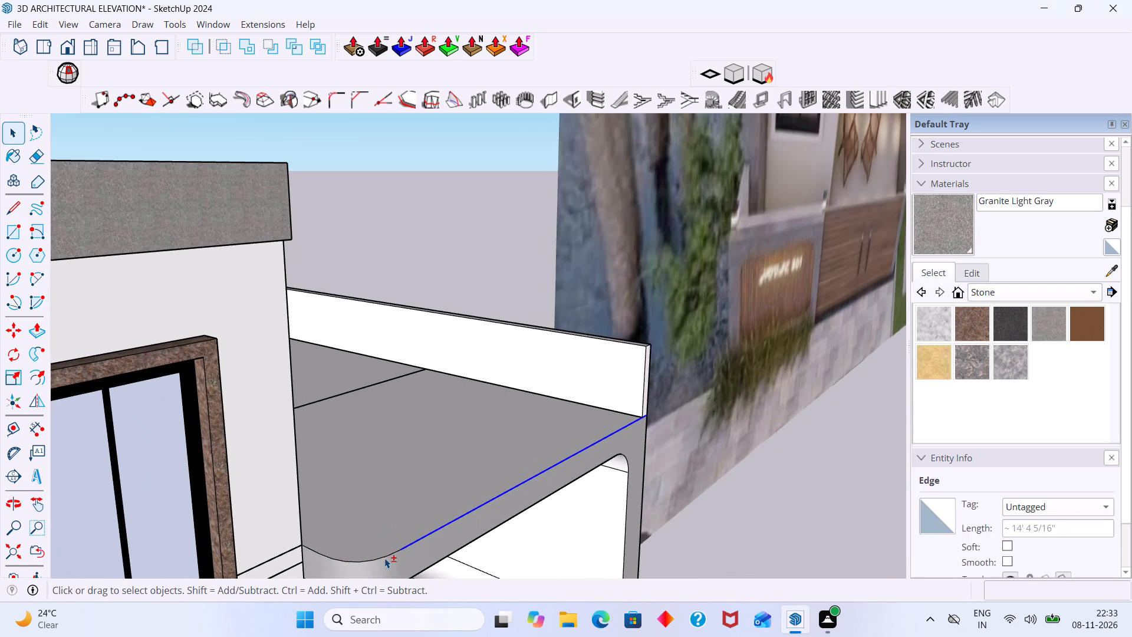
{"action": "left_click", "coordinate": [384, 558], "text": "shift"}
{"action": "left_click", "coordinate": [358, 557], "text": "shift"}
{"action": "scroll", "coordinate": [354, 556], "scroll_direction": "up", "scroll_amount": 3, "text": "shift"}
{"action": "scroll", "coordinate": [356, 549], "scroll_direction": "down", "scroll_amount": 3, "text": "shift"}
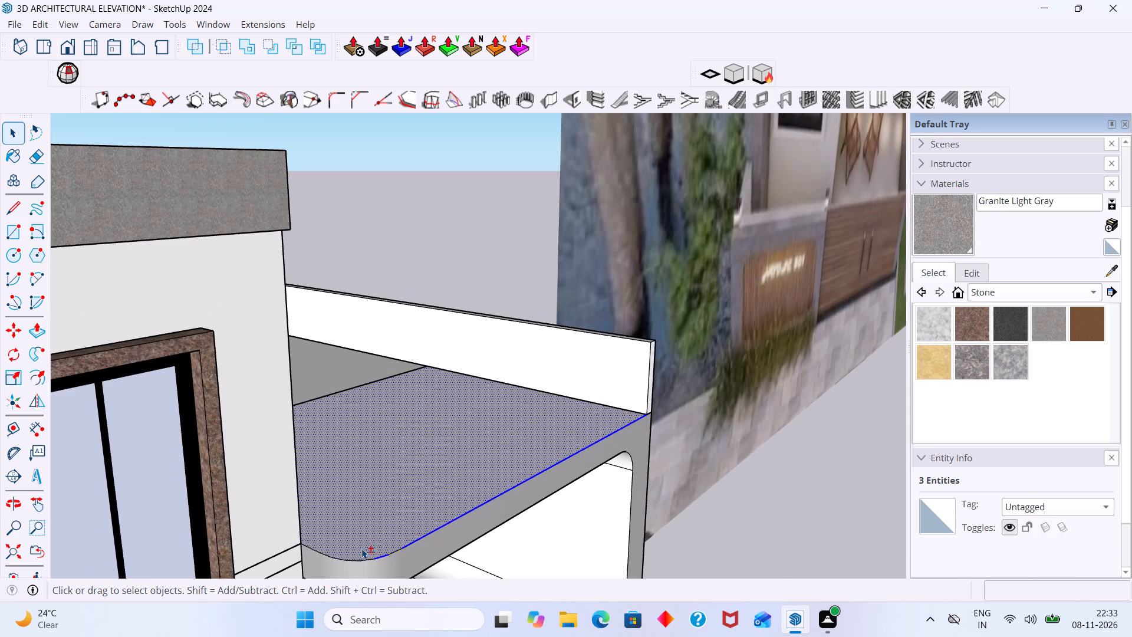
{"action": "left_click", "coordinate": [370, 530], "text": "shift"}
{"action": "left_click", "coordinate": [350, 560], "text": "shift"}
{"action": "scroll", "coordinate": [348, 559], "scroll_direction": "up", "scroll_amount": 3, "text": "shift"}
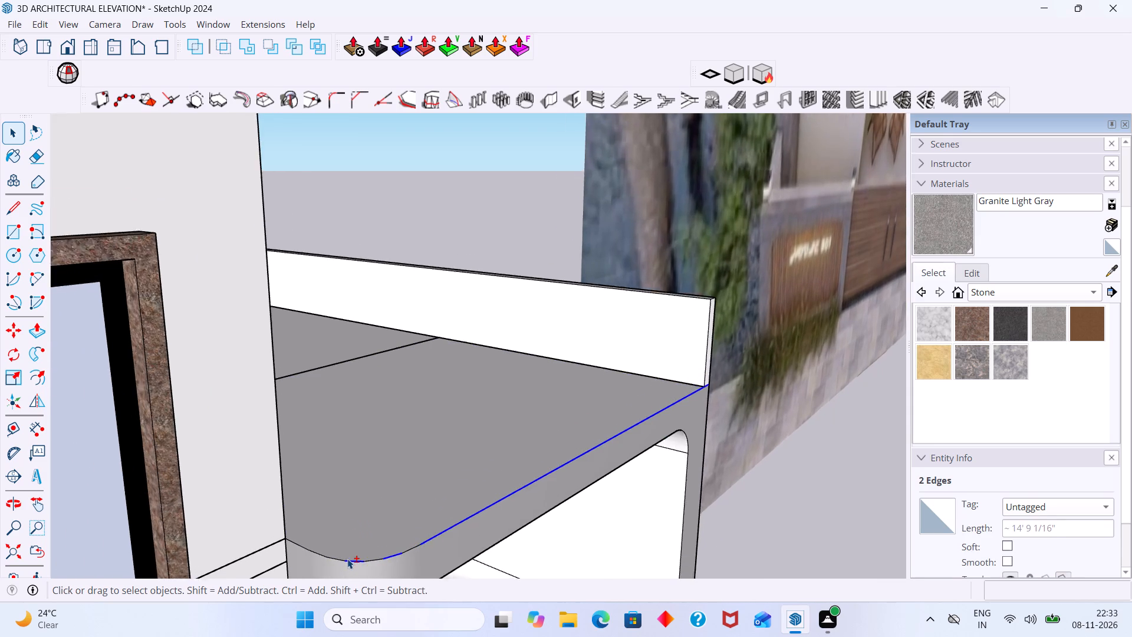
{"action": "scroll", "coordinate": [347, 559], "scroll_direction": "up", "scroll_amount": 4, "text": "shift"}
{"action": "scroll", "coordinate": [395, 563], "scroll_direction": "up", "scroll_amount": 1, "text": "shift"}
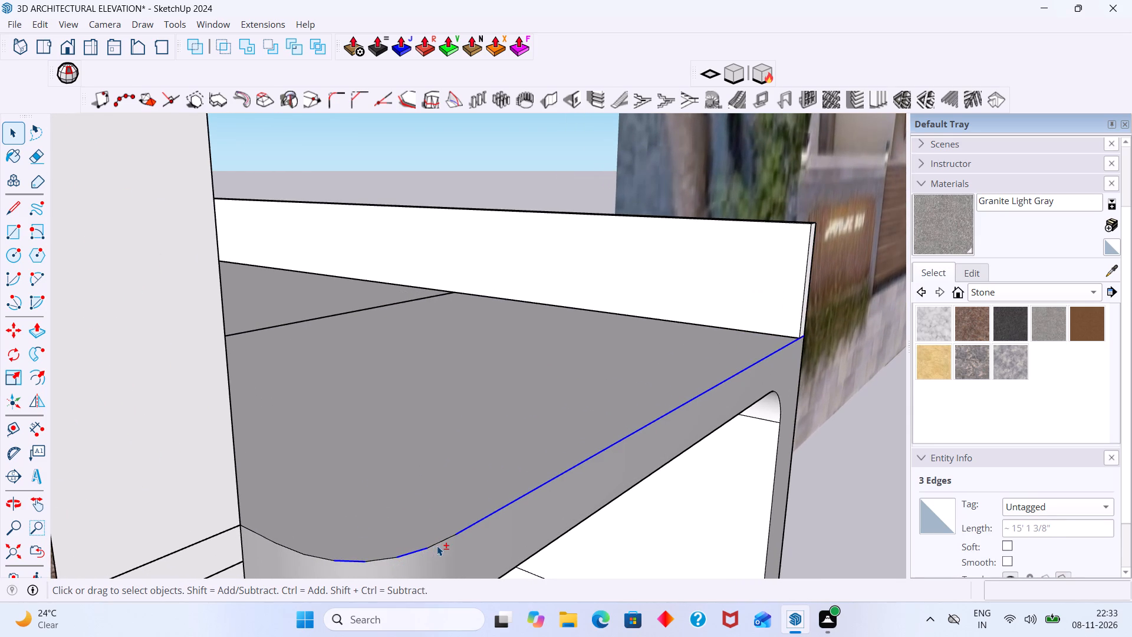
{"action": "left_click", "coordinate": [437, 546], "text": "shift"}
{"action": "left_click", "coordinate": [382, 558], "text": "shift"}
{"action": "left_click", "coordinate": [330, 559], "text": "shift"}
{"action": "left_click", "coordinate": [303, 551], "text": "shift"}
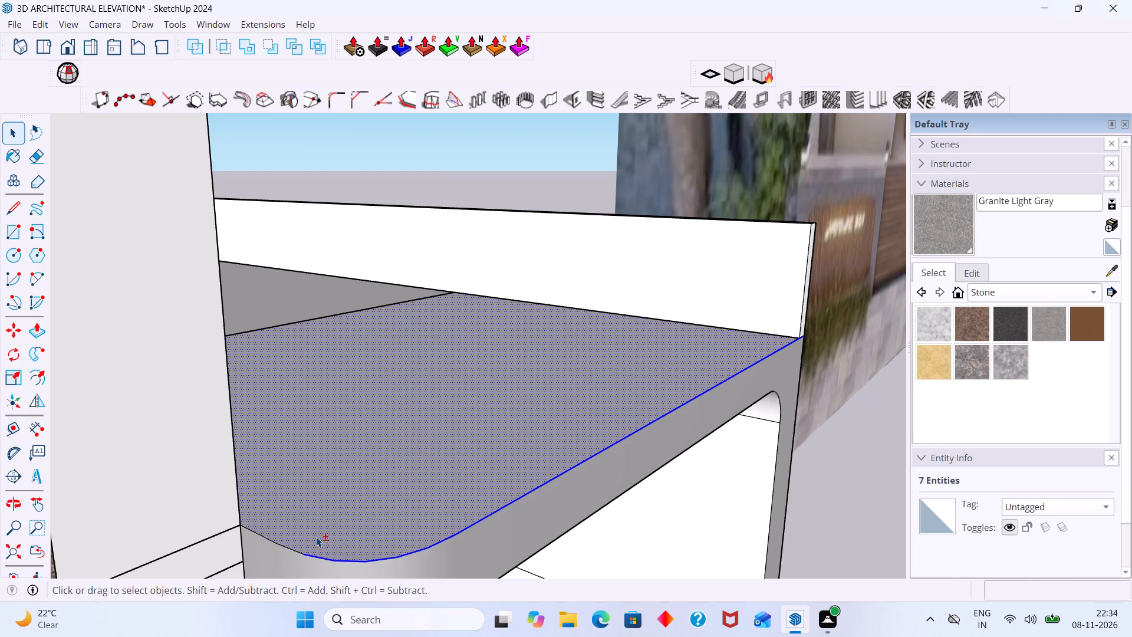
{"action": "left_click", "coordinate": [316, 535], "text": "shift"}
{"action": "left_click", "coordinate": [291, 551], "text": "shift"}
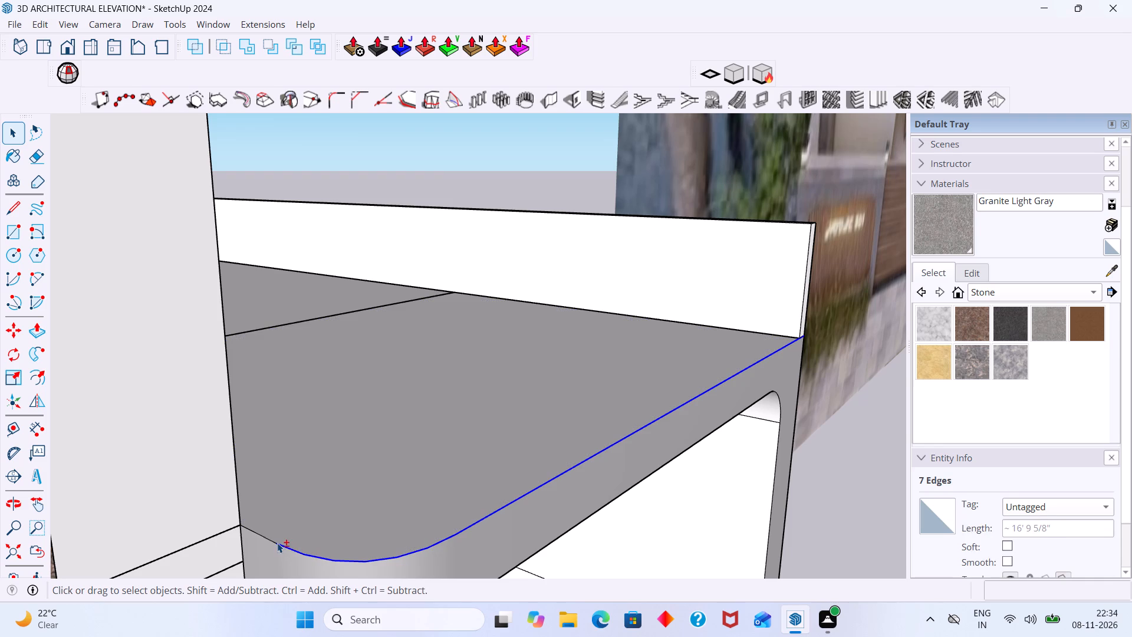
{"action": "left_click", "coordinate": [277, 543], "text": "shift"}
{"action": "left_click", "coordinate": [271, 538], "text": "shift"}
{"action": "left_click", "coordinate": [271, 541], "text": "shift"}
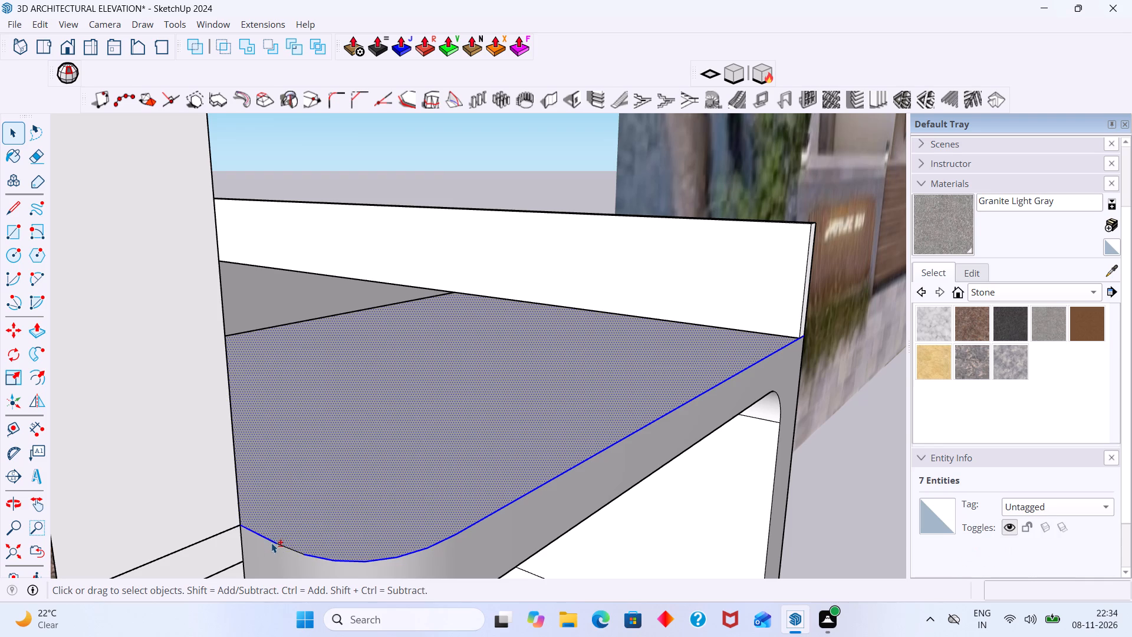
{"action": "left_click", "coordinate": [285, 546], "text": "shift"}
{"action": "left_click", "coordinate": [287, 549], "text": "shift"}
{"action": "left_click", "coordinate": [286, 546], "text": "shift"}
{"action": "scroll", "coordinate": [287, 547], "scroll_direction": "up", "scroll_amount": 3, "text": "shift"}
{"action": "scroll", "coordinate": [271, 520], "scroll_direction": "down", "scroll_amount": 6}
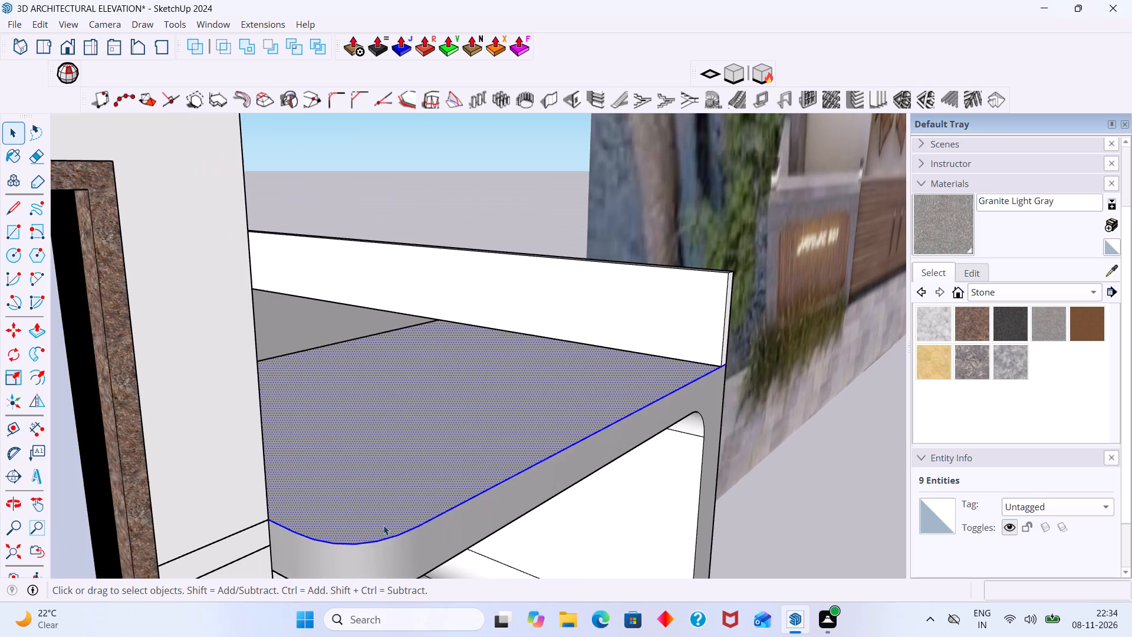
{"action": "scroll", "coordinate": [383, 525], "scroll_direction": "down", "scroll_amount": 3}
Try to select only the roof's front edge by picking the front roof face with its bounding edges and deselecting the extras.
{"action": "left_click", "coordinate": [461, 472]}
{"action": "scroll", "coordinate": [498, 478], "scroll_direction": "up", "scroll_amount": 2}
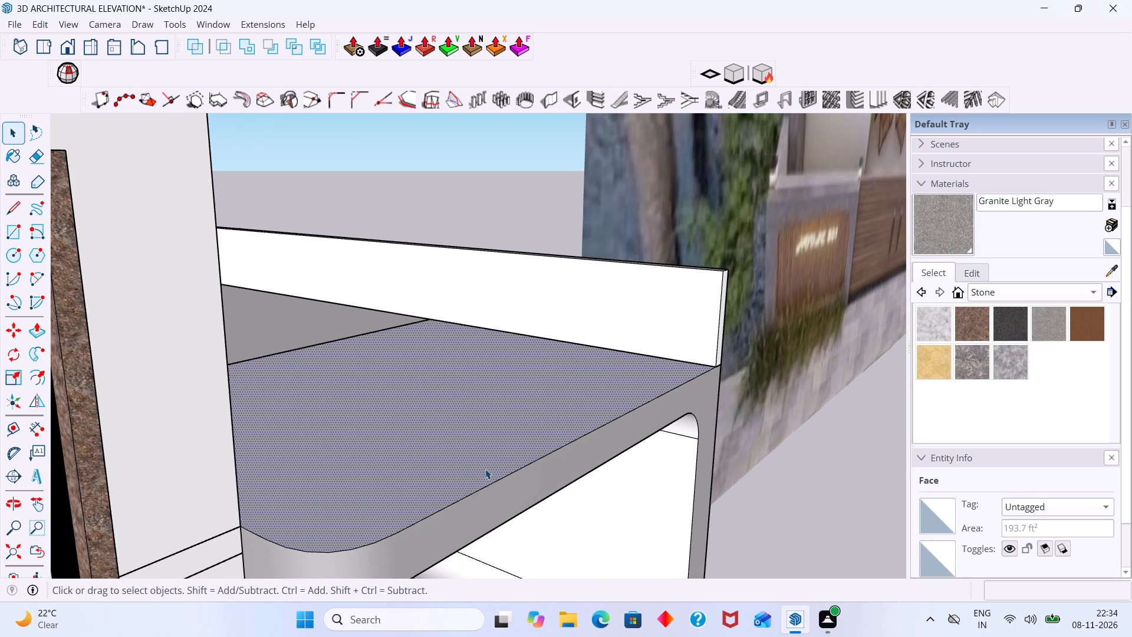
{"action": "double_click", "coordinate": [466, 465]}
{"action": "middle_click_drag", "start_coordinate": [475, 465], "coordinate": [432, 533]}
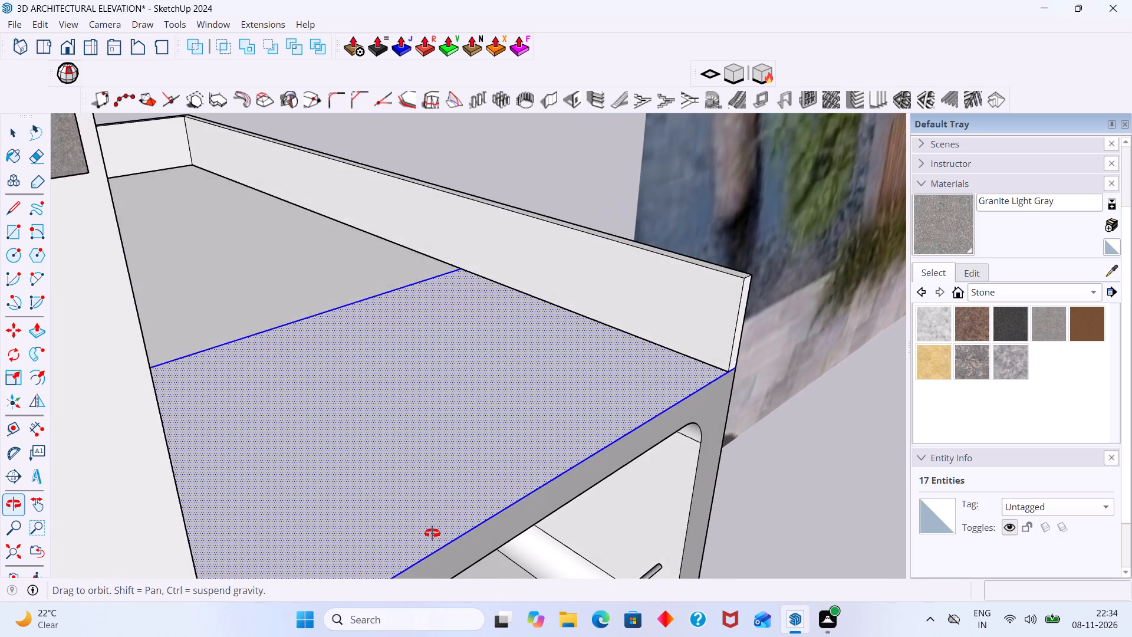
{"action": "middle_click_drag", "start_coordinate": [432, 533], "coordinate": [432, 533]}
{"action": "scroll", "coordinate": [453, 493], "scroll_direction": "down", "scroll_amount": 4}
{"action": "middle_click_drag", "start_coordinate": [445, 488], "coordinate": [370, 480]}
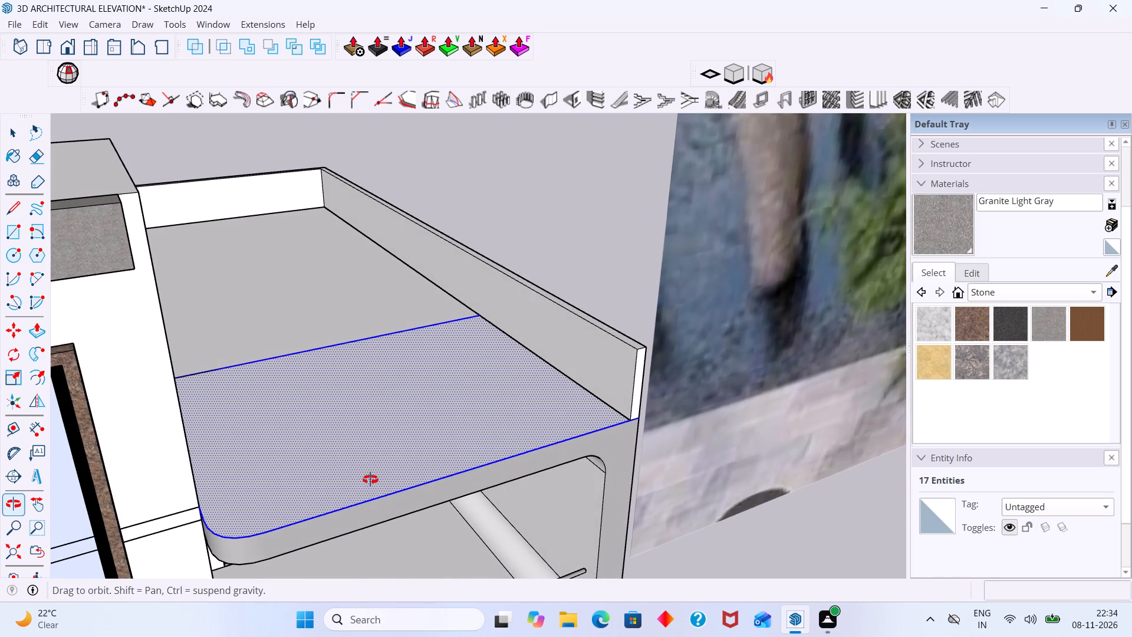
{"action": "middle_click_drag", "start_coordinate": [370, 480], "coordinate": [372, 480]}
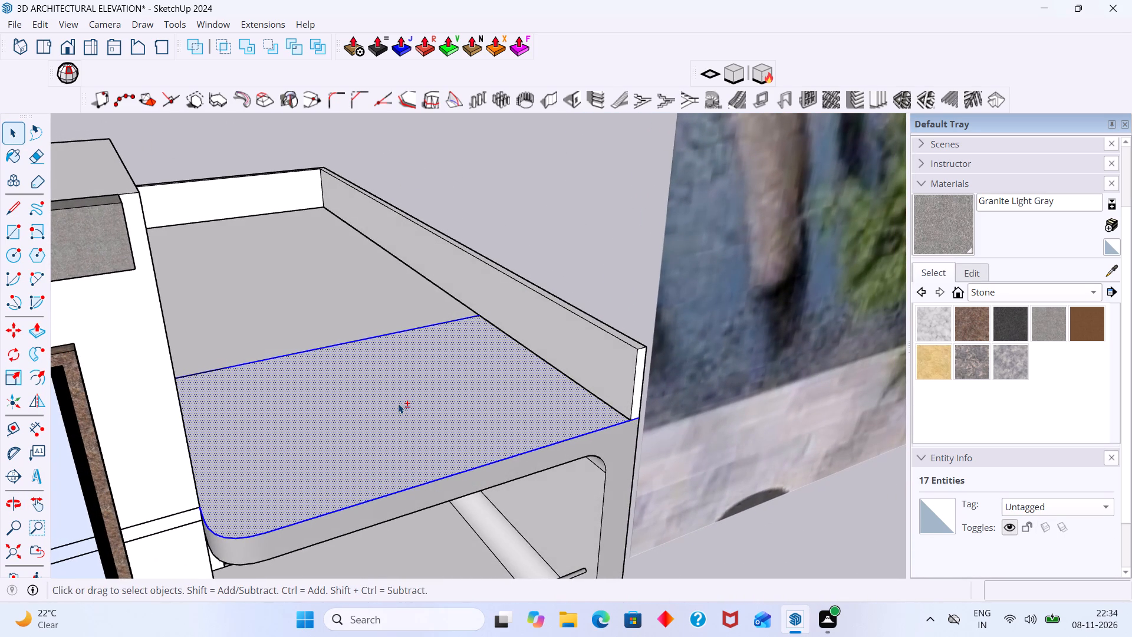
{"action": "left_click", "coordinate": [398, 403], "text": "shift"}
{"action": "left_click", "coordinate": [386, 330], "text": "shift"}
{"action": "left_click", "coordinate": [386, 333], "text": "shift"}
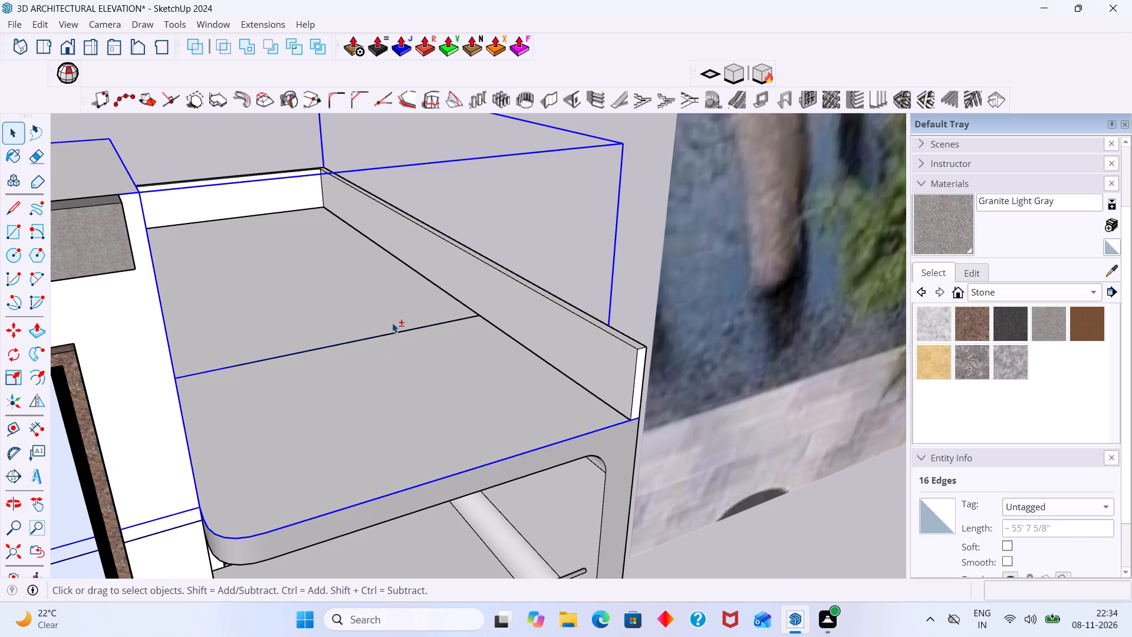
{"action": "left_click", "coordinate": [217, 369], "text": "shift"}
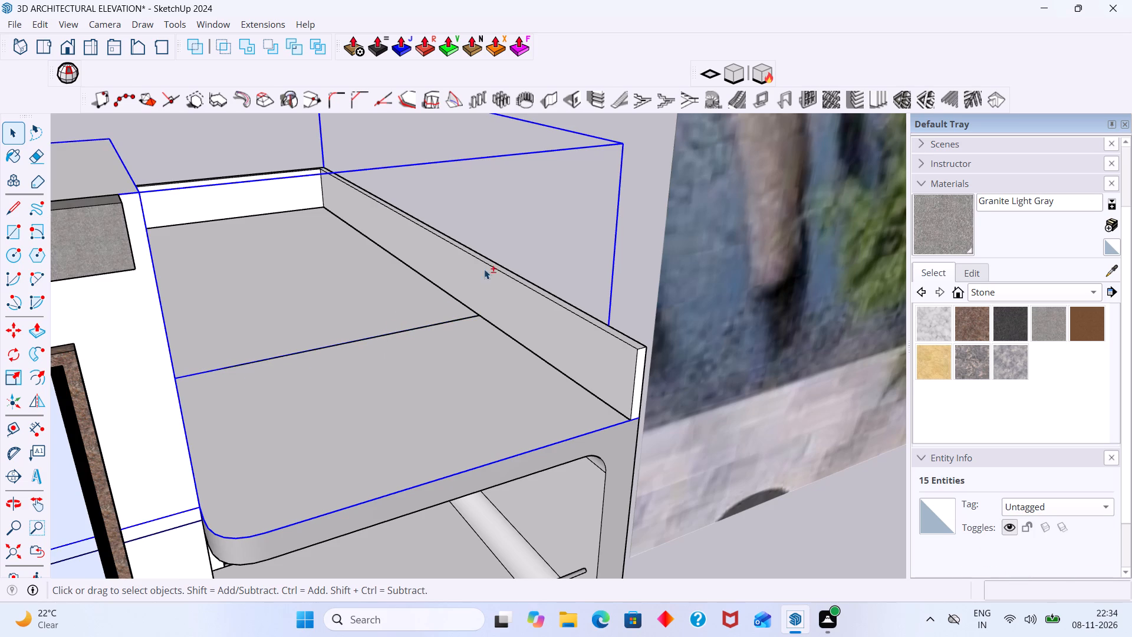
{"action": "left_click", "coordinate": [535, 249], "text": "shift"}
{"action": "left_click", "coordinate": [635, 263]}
Select the front roof face with its bounding edges, then deselect the face and the dividing line, keeping only the curved front edge.
{"action": "double_click", "coordinate": [482, 393]}
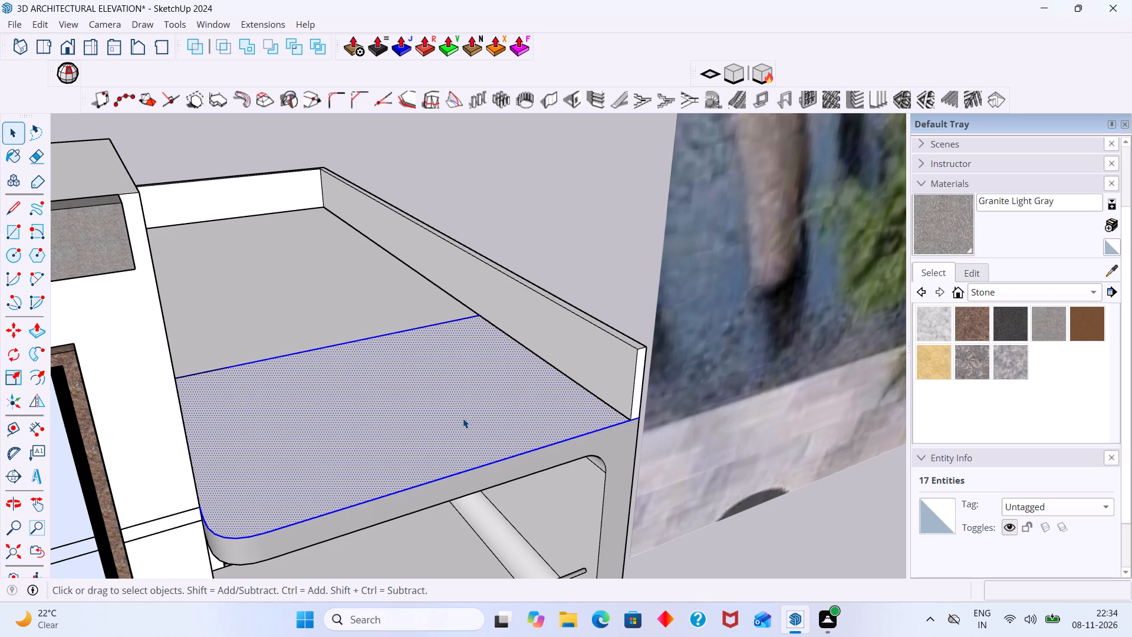
{"action": "left_click", "coordinate": [464, 416], "text": "shift"}
{"action": "left_click", "coordinate": [399, 332], "text": "shift"}
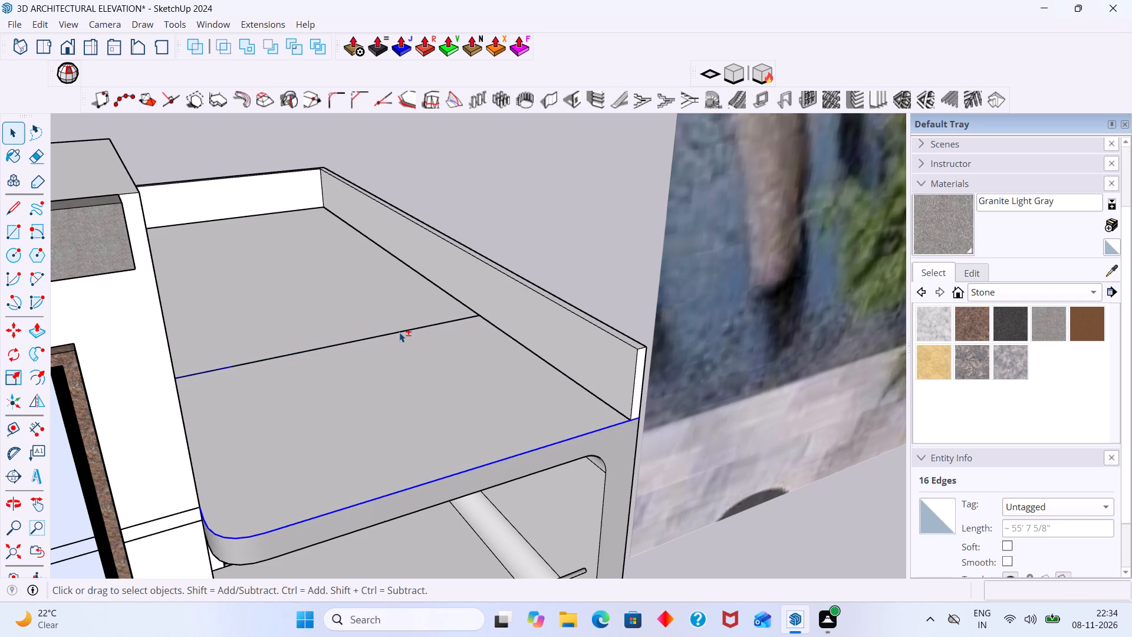
{"action": "middle_click_drag", "start_coordinate": [213, 373], "coordinate": [79, 398], "text": "shift"}
{"action": "scroll", "coordinate": [123, 377], "scroll_direction": "up", "scroll_amount": 1, "text": "shift"}
{"action": "middle_click_drag", "start_coordinate": [145, 380], "coordinate": [407, 347], "text": "shift"}
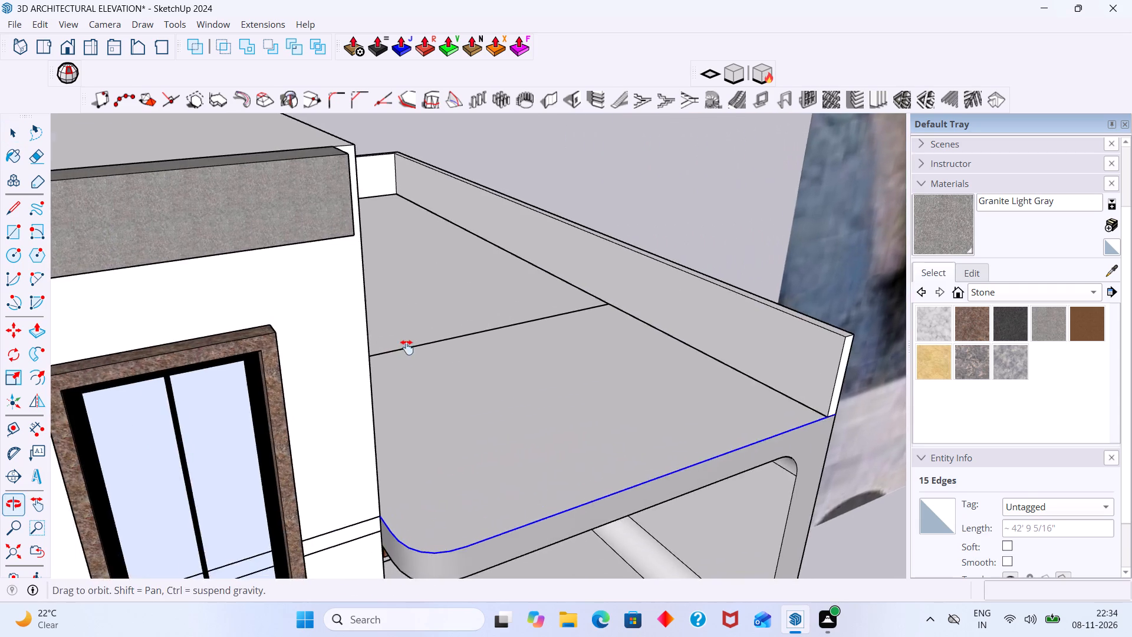
{"action": "middle_click_drag", "start_coordinate": [407, 347], "coordinate": [407, 348], "text": "shift"}
{"action": "scroll", "coordinate": [360, 370], "scroll_direction": "up", "scroll_amount": 1, "text": "shift"}
{"action": "middle_click_drag", "start_coordinate": [371, 362], "coordinate": [300, 379], "text": "shift"}
{"action": "scroll", "coordinate": [321, 377], "scroll_direction": "down", "scroll_amount": 2, "text": "shift"}
{"action": "scroll", "coordinate": [319, 371], "scroll_direction": "up", "scroll_amount": 2, "text": "shift"}
{"action": "middle_click_drag", "start_coordinate": [319, 370], "coordinate": [279, 373], "text": "shift"}
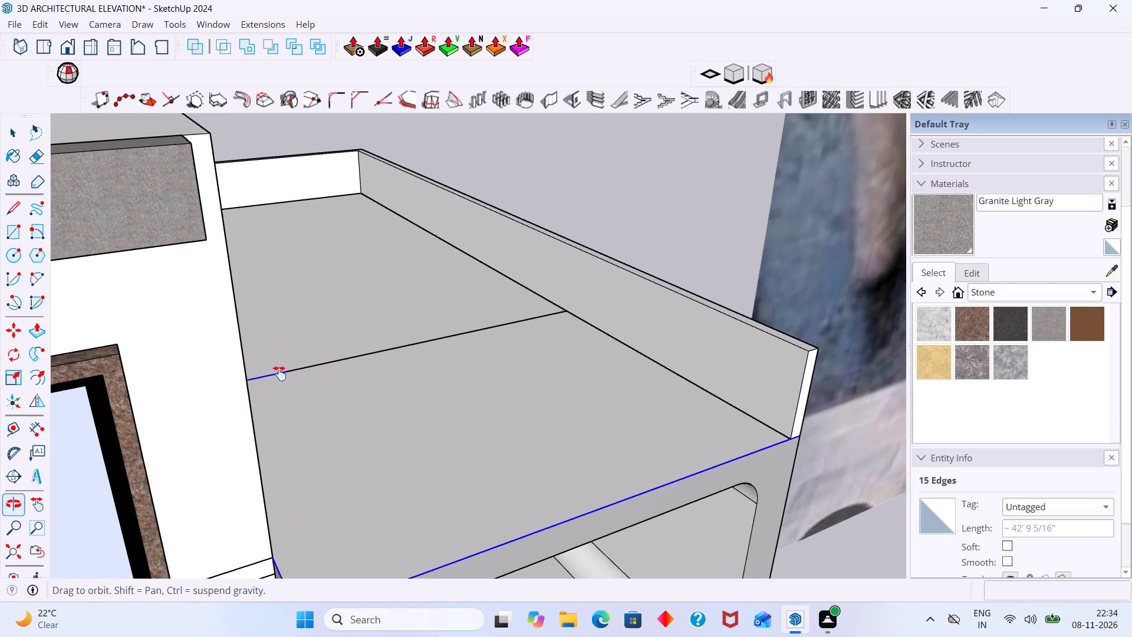
{"action": "middle_click_drag", "start_coordinate": [279, 373], "coordinate": [275, 377], "text": "shift"}
{"action": "scroll", "coordinate": [259, 383], "scroll_direction": "up", "scroll_amount": 2, "text": "shift"}
{"action": "left_click", "coordinate": [256, 376], "text": "shift"}
{"action": "scroll", "coordinate": [307, 392], "scroll_direction": "down", "scroll_amount": 5, "text": "shift"}
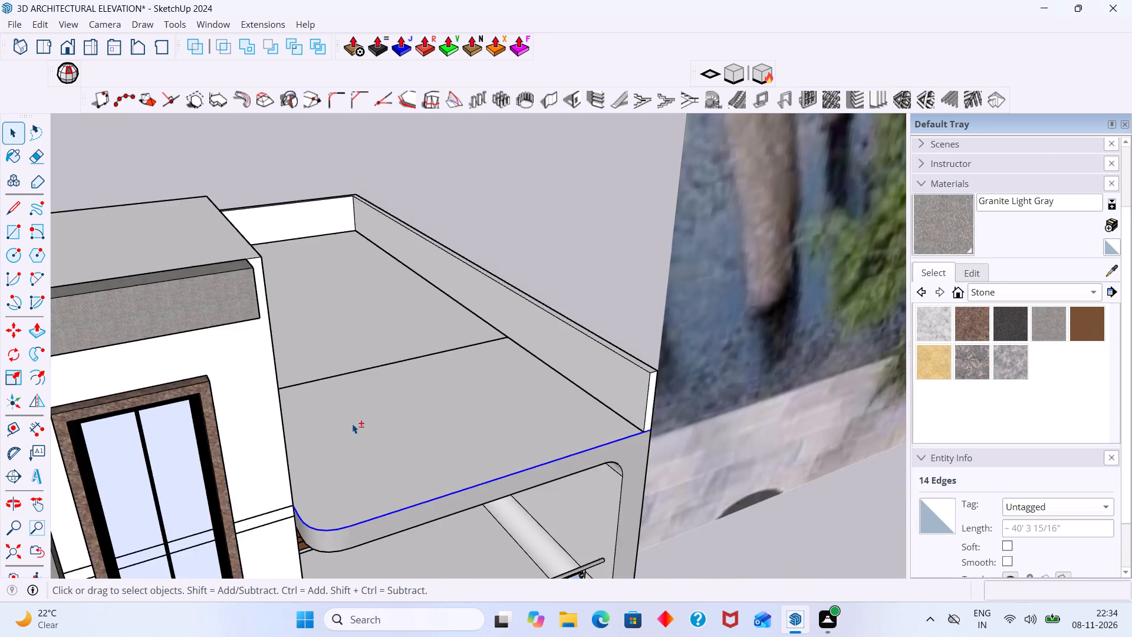
{"action": "scroll", "coordinate": [352, 423], "scroll_direction": "down", "scroll_amount": 4, "text": "shift"}
{"action": "middle_click_drag", "start_coordinate": [406, 468], "coordinate": [424, 453], "text": "shift"}
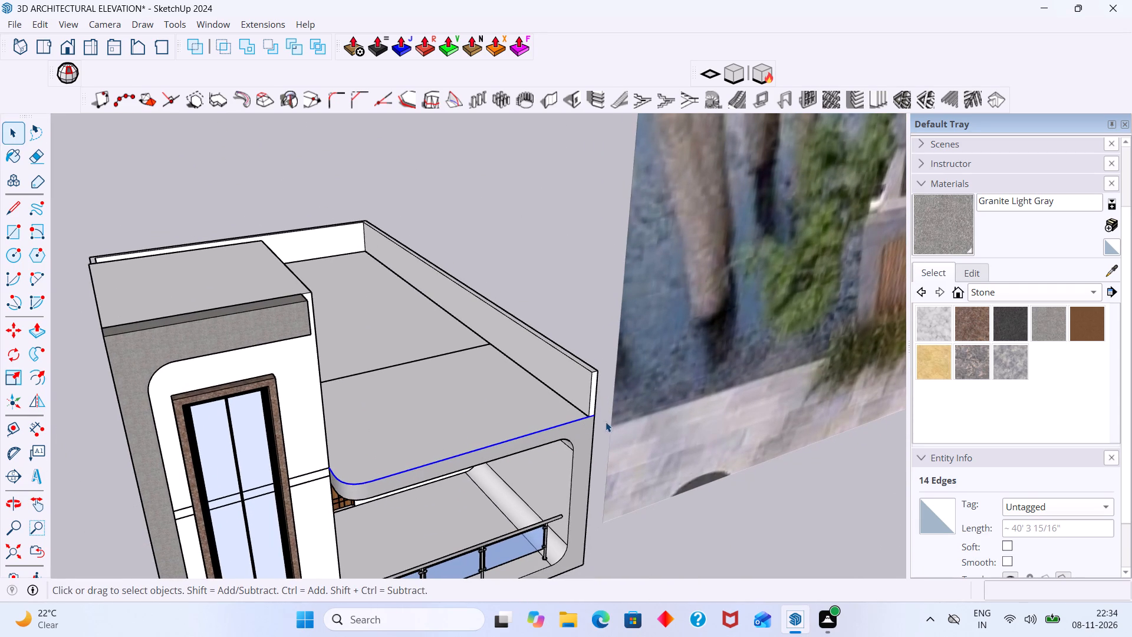
{"action": "middle_click_drag", "start_coordinate": [623, 444], "coordinate": [644, 444]}
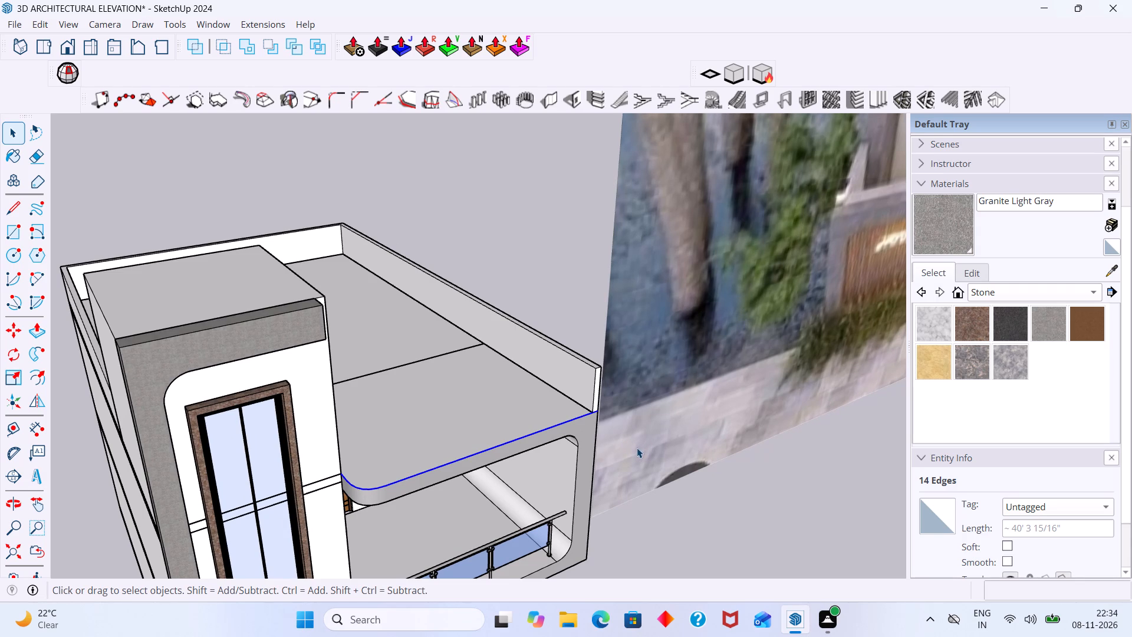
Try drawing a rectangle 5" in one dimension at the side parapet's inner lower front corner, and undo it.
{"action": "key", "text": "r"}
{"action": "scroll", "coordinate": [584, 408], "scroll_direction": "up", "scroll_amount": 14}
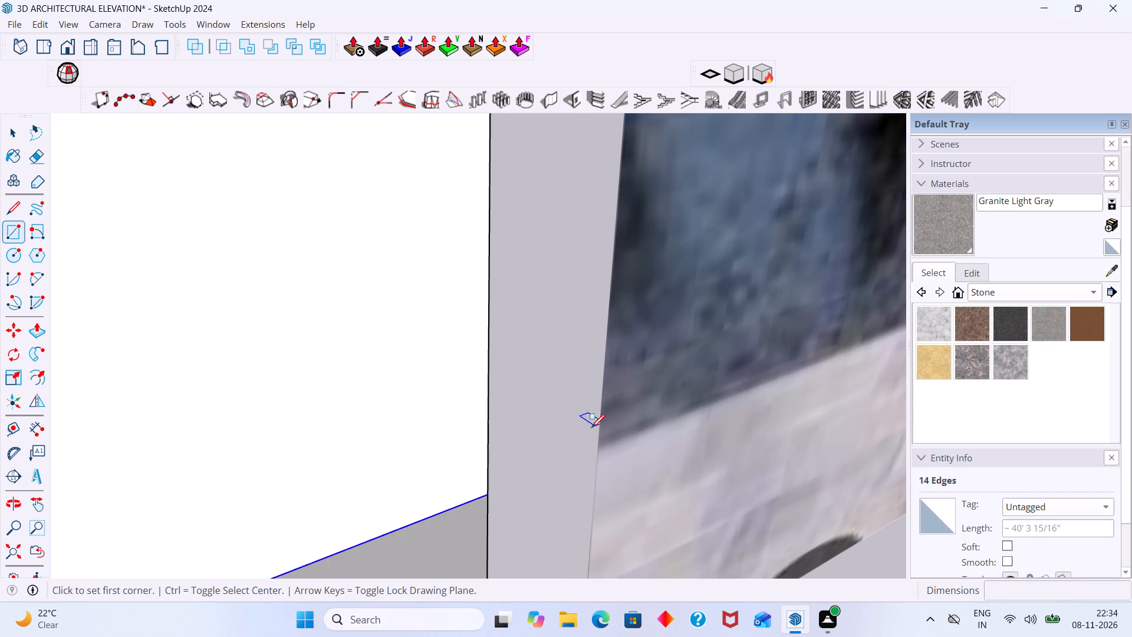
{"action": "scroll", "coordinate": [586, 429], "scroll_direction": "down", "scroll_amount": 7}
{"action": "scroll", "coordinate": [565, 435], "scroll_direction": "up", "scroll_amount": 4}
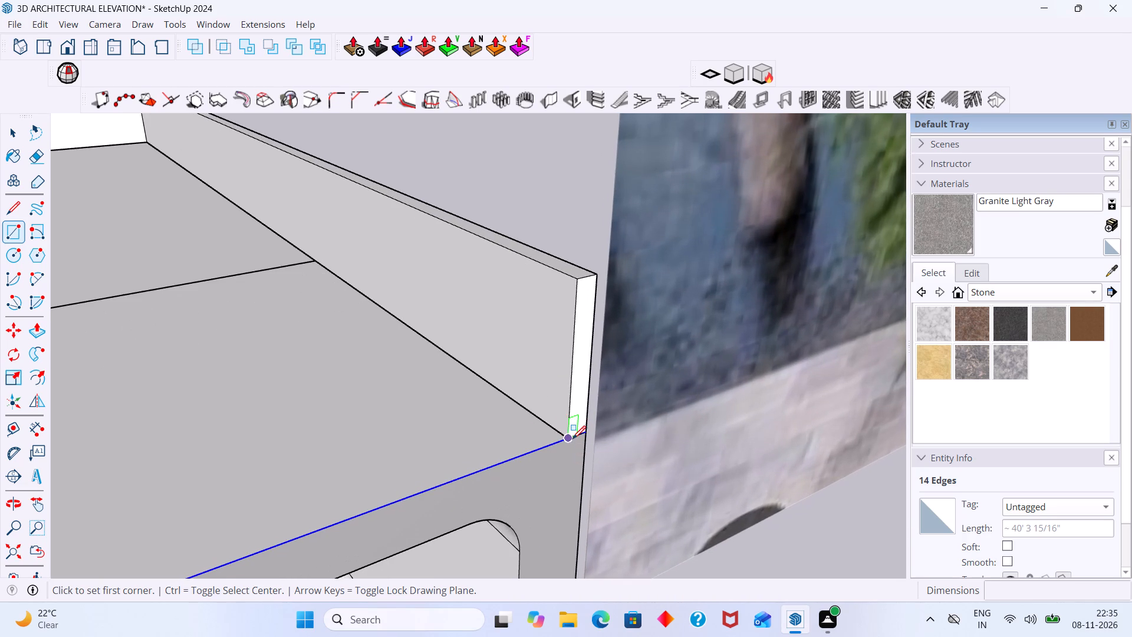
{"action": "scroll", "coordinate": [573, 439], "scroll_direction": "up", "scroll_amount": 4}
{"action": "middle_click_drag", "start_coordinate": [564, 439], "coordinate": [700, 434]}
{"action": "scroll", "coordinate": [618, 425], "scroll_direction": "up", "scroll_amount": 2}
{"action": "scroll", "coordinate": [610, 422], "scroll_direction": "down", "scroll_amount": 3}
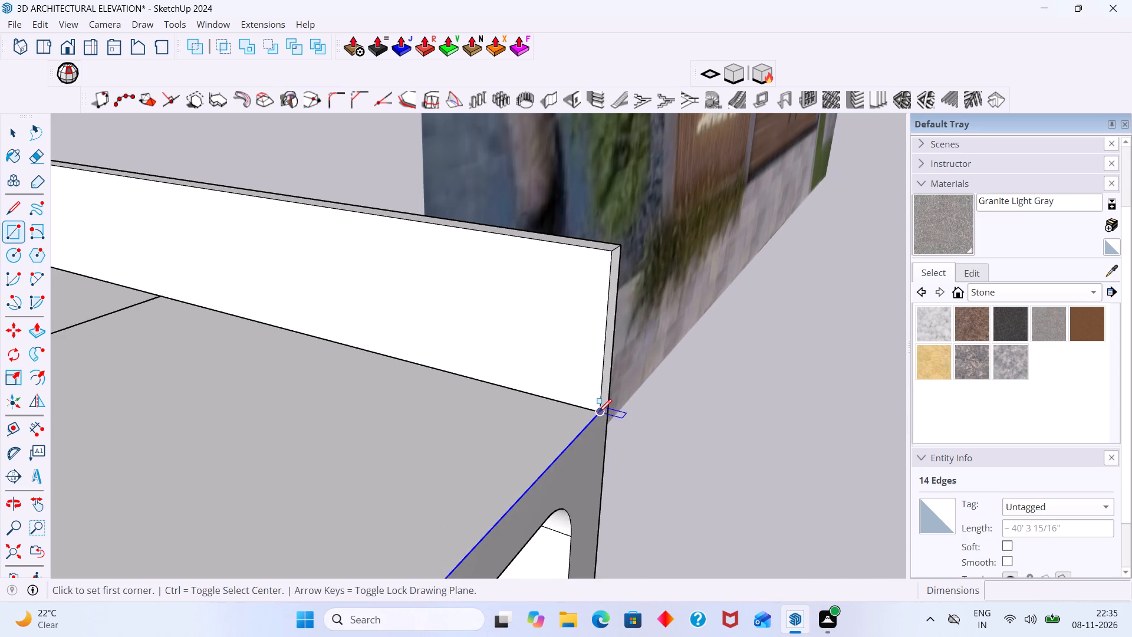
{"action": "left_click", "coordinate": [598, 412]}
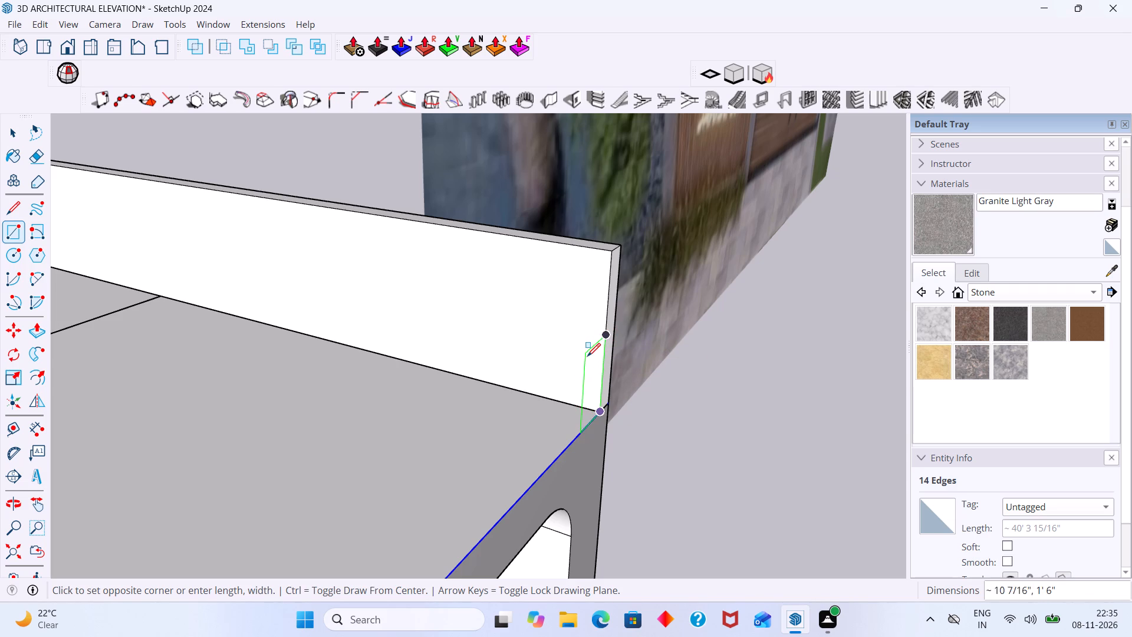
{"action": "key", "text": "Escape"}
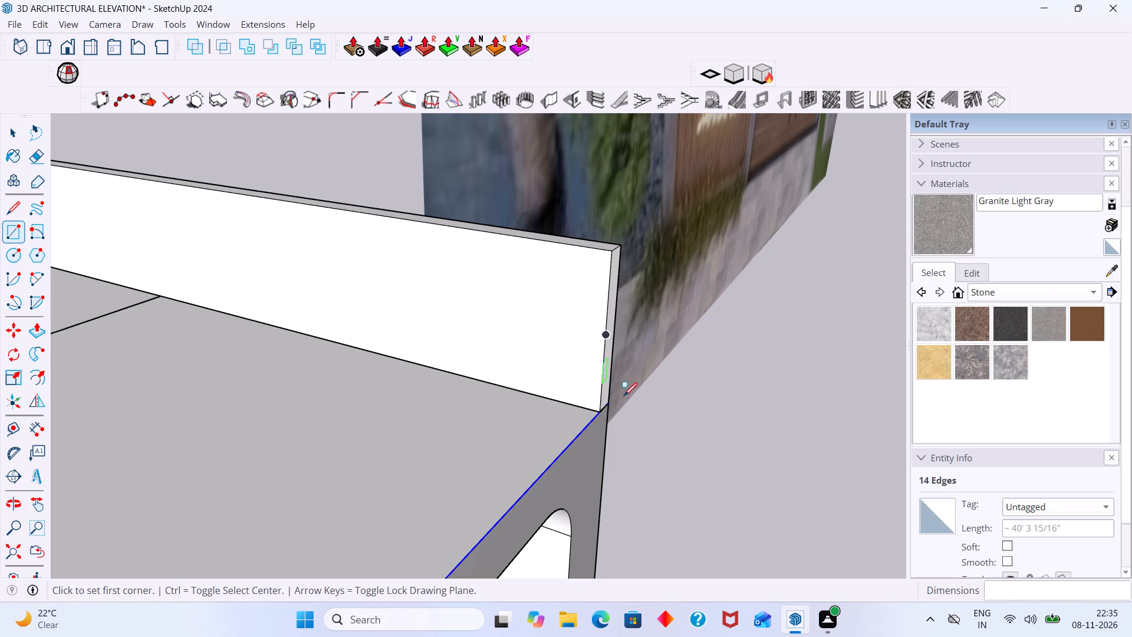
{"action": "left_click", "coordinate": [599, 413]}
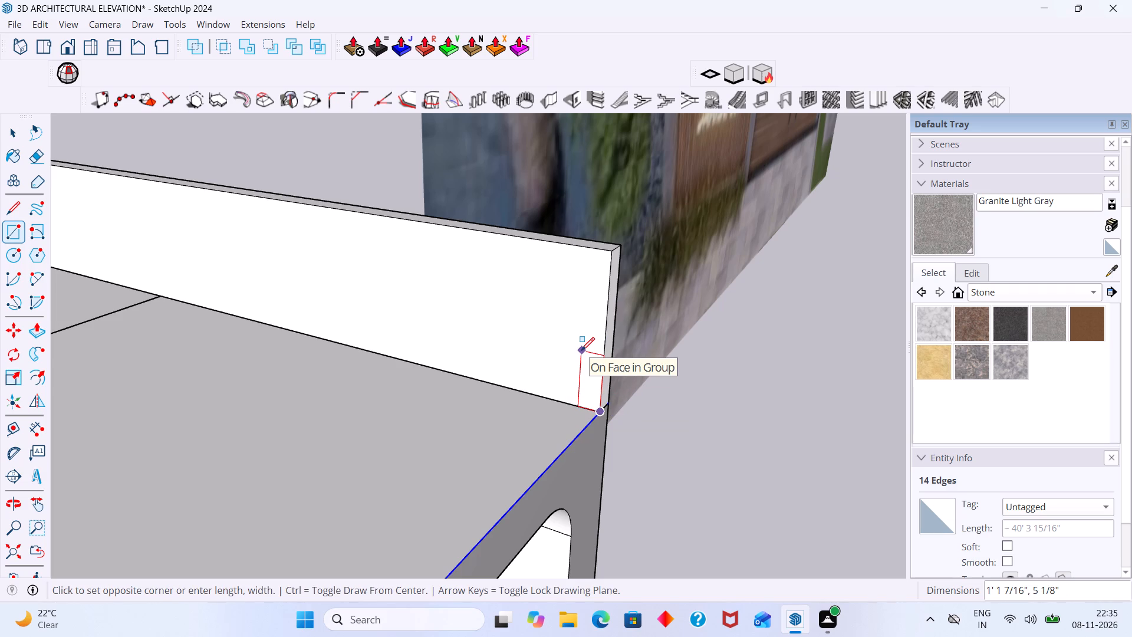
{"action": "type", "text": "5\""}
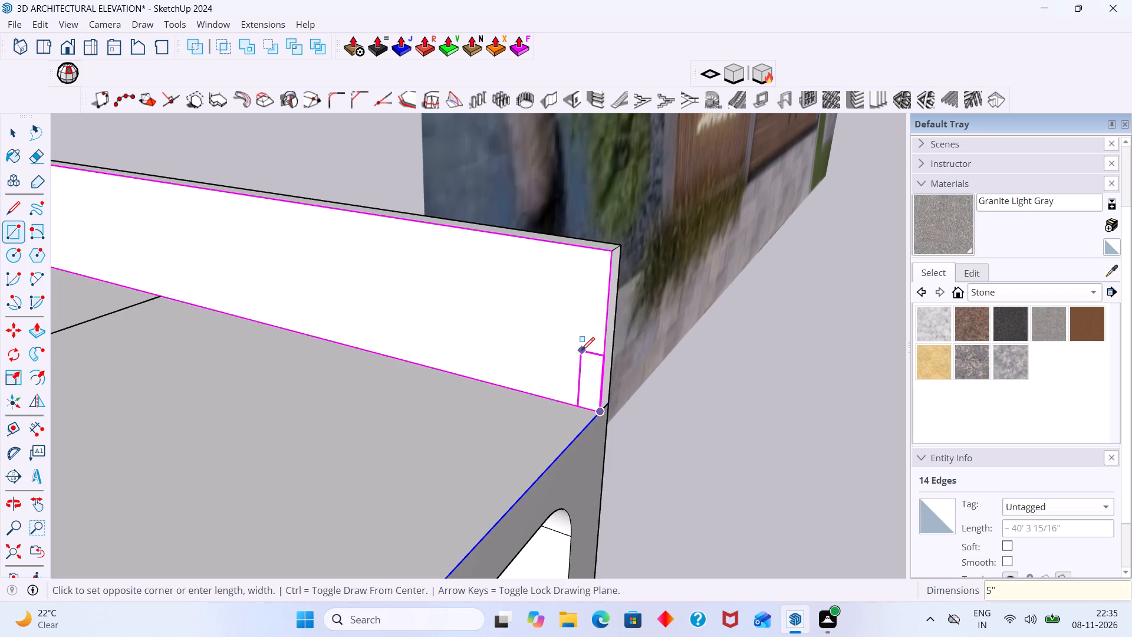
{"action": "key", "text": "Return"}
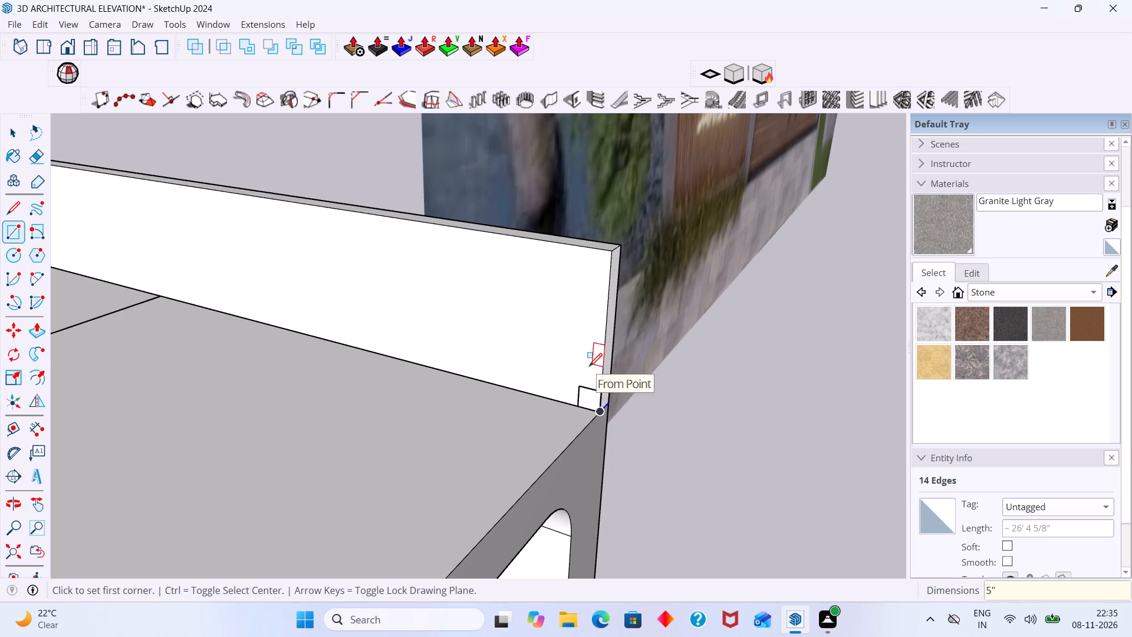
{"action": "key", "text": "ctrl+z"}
Draw a profile rectangle 5" wide and about 1' 2 9/16" high on the side parapet's inner face at its lower front corner.
{"action": "left_click", "coordinate": [597, 414]}
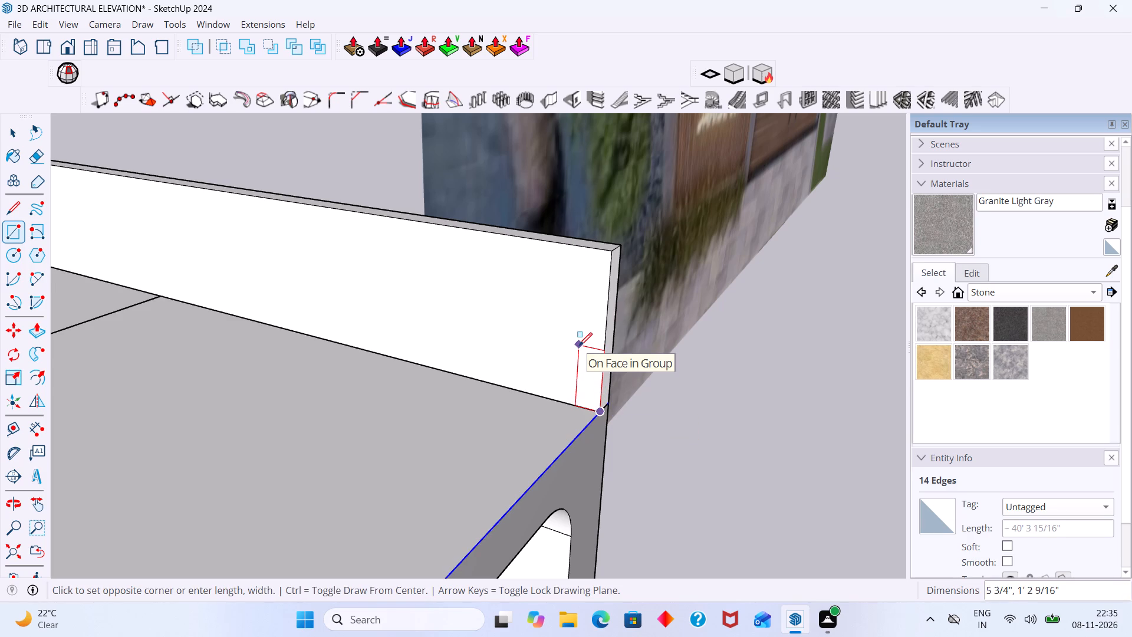
{"action": "type", "text": "5\""}
{"action": "key", "text": "Return"}
{"action": "key", "text": "space"}
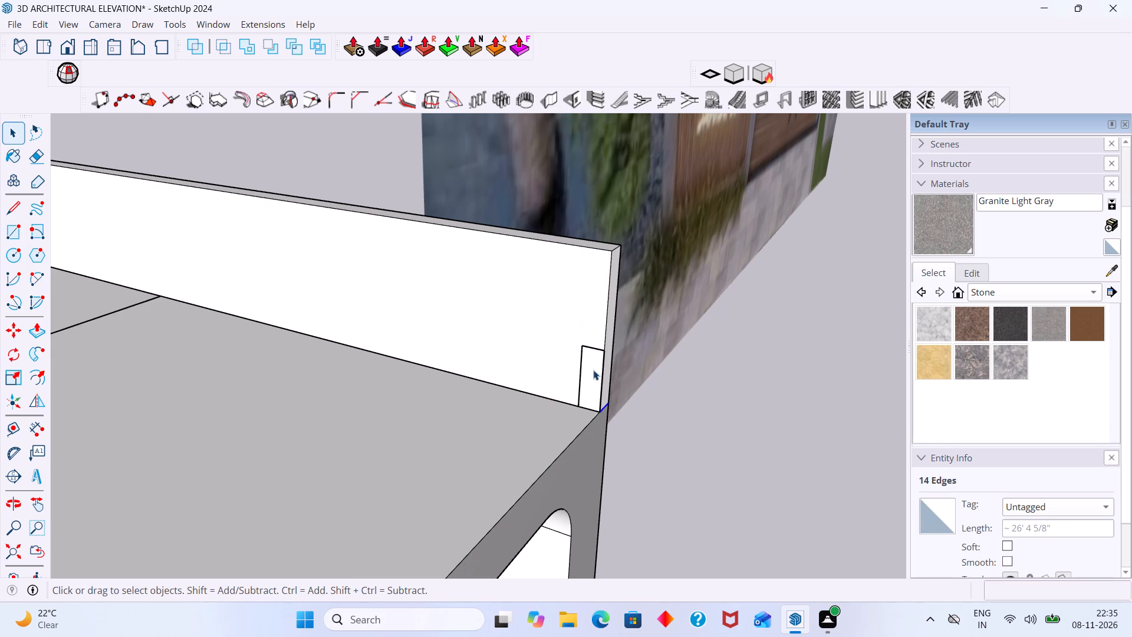
{"action": "left_click", "coordinate": [592, 369]}
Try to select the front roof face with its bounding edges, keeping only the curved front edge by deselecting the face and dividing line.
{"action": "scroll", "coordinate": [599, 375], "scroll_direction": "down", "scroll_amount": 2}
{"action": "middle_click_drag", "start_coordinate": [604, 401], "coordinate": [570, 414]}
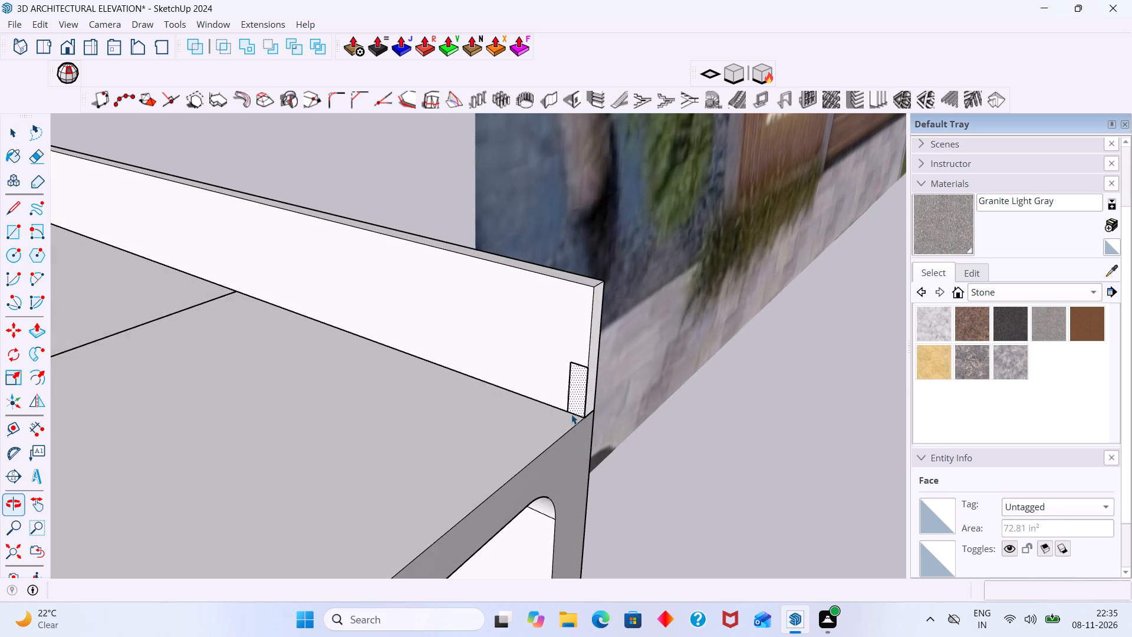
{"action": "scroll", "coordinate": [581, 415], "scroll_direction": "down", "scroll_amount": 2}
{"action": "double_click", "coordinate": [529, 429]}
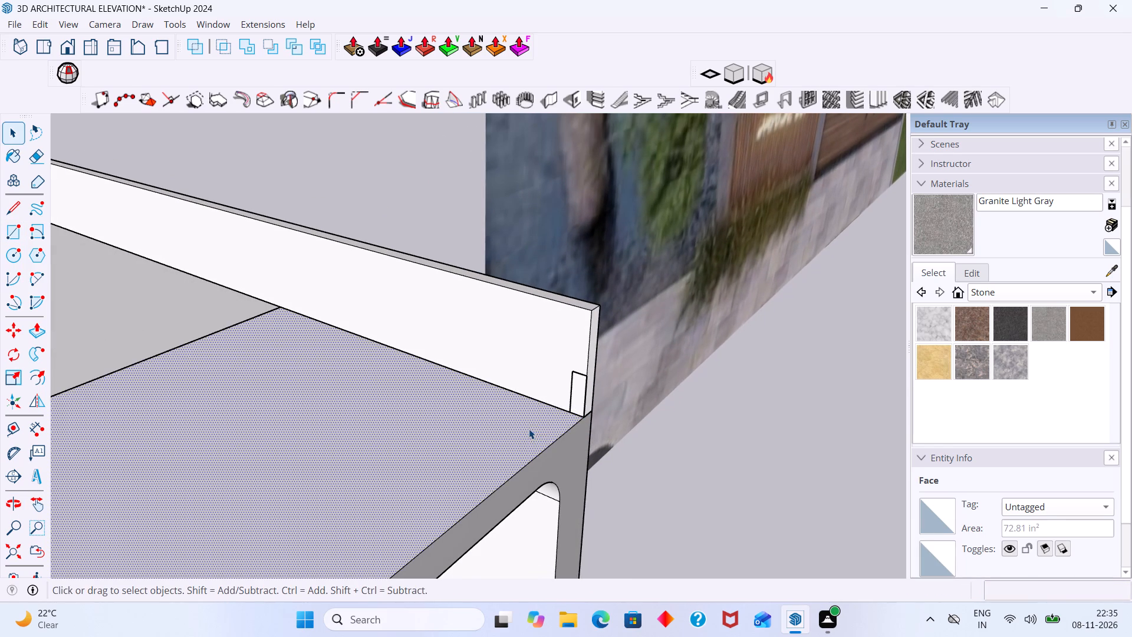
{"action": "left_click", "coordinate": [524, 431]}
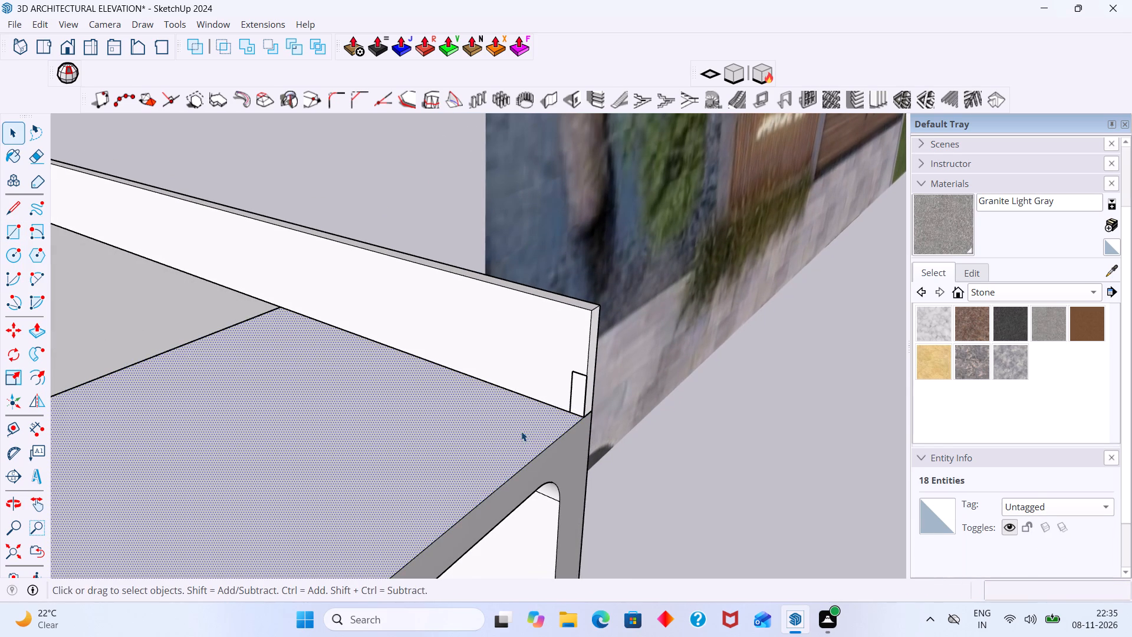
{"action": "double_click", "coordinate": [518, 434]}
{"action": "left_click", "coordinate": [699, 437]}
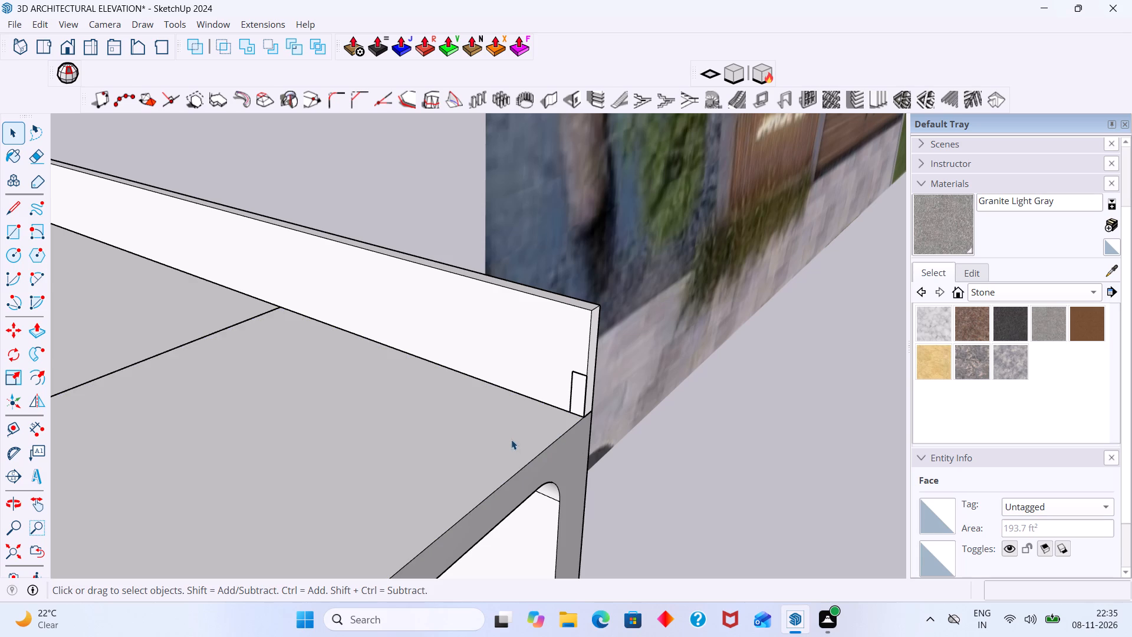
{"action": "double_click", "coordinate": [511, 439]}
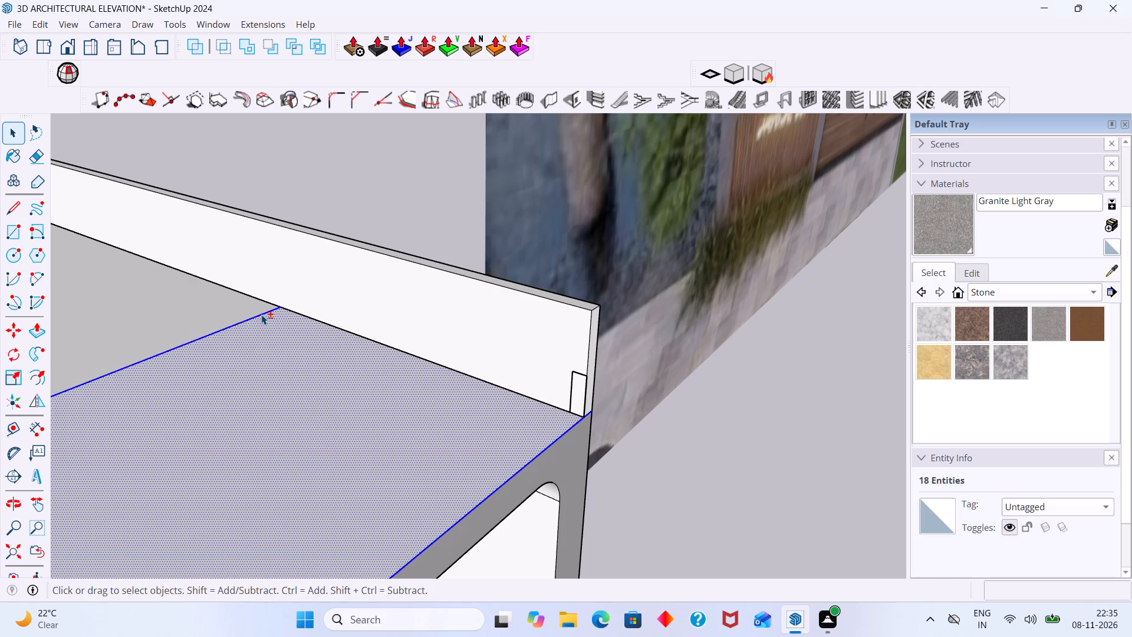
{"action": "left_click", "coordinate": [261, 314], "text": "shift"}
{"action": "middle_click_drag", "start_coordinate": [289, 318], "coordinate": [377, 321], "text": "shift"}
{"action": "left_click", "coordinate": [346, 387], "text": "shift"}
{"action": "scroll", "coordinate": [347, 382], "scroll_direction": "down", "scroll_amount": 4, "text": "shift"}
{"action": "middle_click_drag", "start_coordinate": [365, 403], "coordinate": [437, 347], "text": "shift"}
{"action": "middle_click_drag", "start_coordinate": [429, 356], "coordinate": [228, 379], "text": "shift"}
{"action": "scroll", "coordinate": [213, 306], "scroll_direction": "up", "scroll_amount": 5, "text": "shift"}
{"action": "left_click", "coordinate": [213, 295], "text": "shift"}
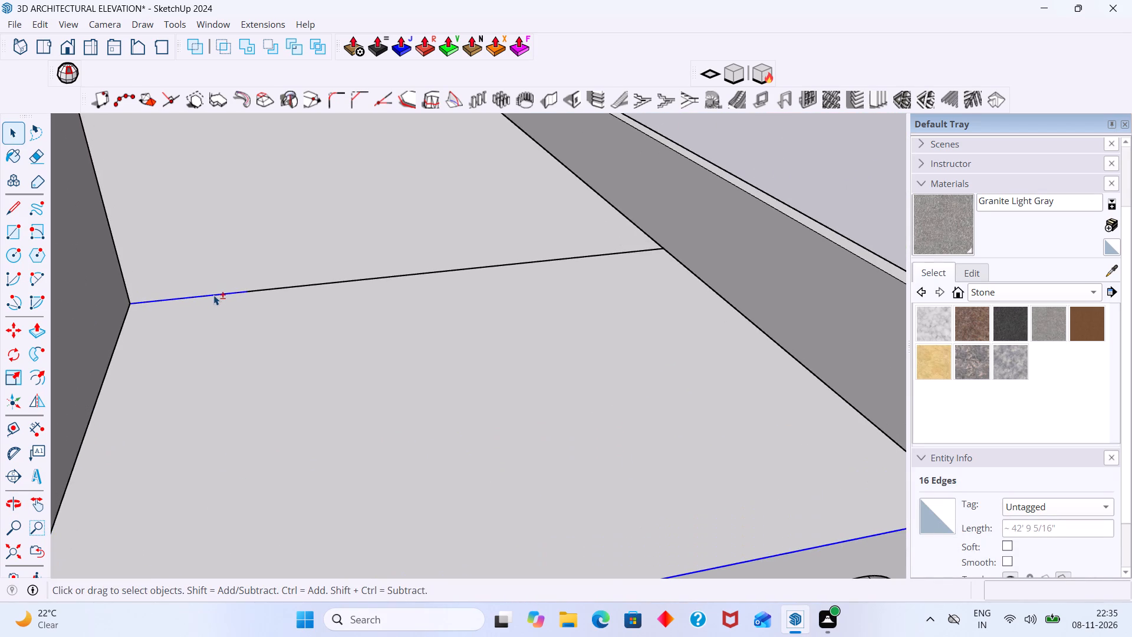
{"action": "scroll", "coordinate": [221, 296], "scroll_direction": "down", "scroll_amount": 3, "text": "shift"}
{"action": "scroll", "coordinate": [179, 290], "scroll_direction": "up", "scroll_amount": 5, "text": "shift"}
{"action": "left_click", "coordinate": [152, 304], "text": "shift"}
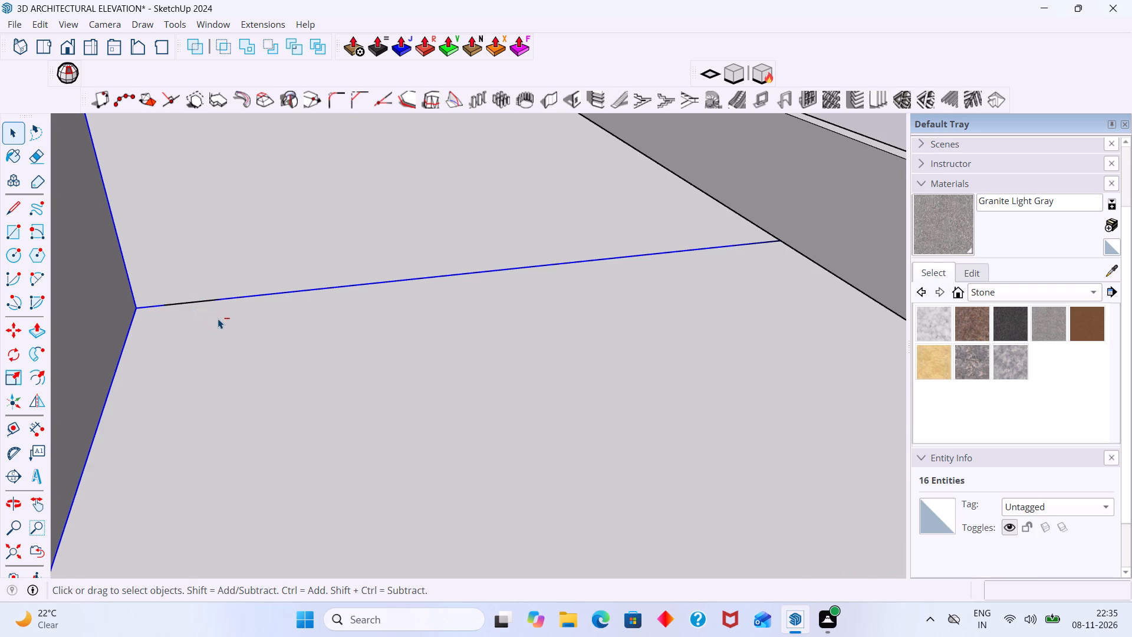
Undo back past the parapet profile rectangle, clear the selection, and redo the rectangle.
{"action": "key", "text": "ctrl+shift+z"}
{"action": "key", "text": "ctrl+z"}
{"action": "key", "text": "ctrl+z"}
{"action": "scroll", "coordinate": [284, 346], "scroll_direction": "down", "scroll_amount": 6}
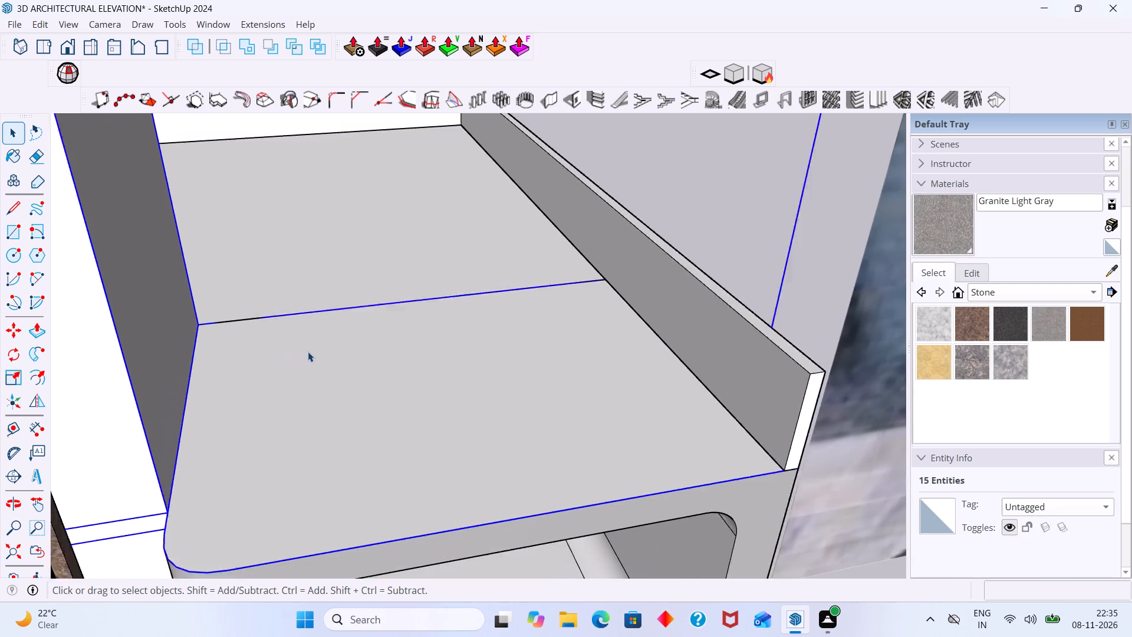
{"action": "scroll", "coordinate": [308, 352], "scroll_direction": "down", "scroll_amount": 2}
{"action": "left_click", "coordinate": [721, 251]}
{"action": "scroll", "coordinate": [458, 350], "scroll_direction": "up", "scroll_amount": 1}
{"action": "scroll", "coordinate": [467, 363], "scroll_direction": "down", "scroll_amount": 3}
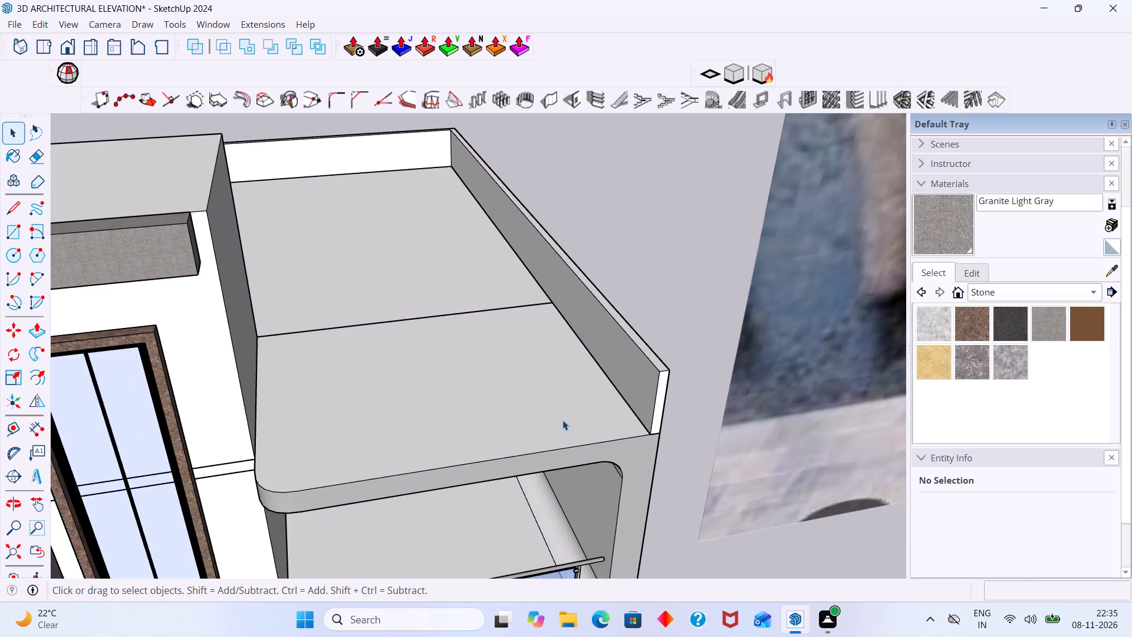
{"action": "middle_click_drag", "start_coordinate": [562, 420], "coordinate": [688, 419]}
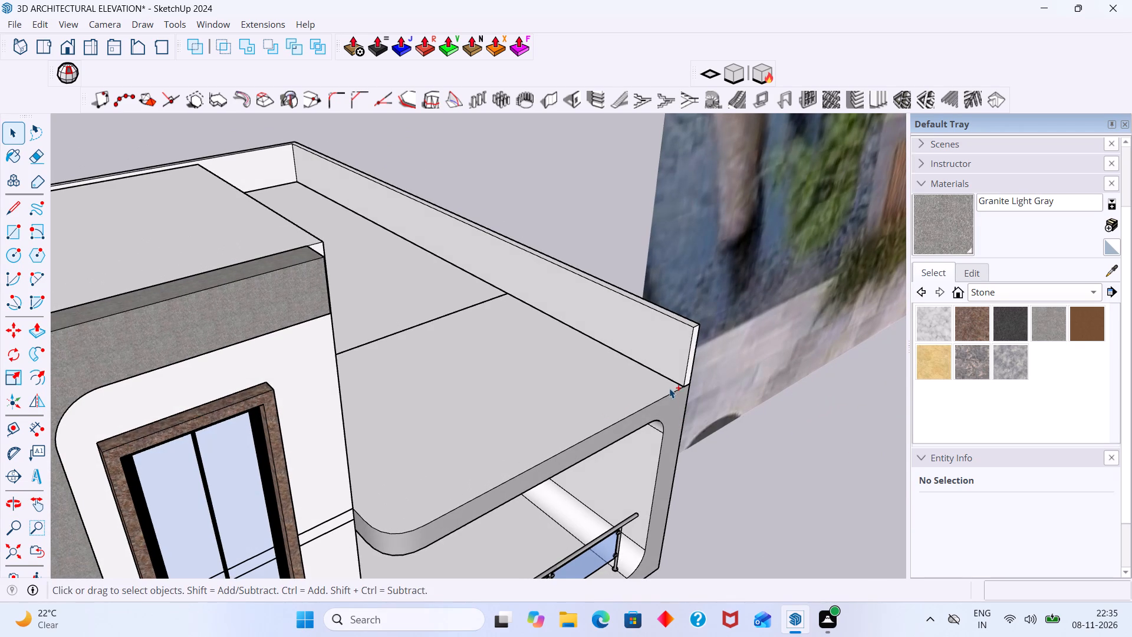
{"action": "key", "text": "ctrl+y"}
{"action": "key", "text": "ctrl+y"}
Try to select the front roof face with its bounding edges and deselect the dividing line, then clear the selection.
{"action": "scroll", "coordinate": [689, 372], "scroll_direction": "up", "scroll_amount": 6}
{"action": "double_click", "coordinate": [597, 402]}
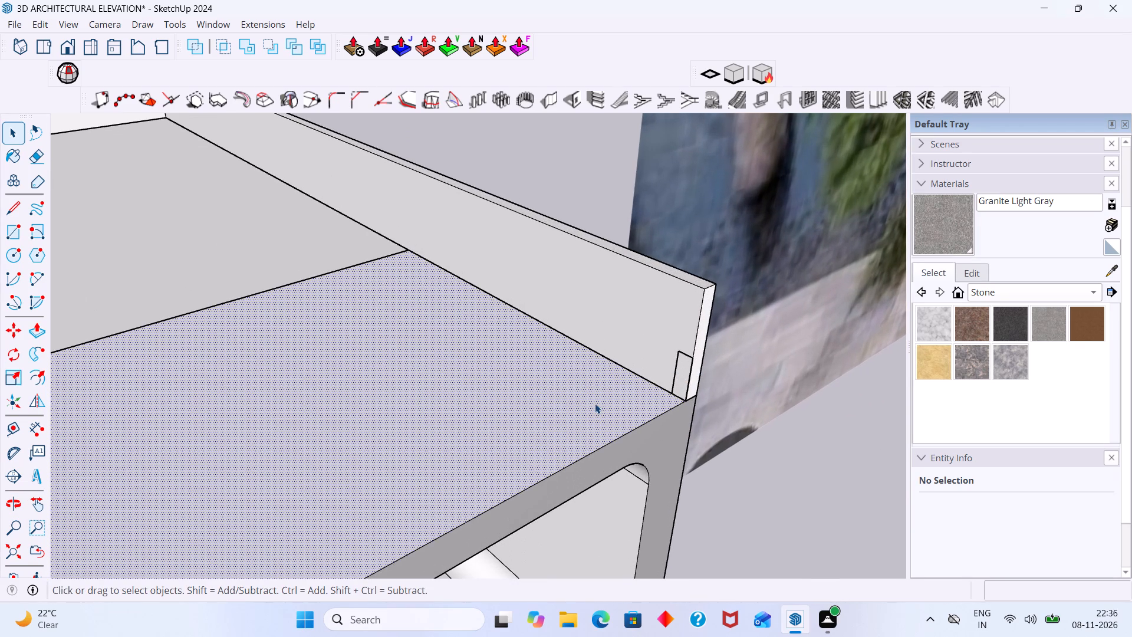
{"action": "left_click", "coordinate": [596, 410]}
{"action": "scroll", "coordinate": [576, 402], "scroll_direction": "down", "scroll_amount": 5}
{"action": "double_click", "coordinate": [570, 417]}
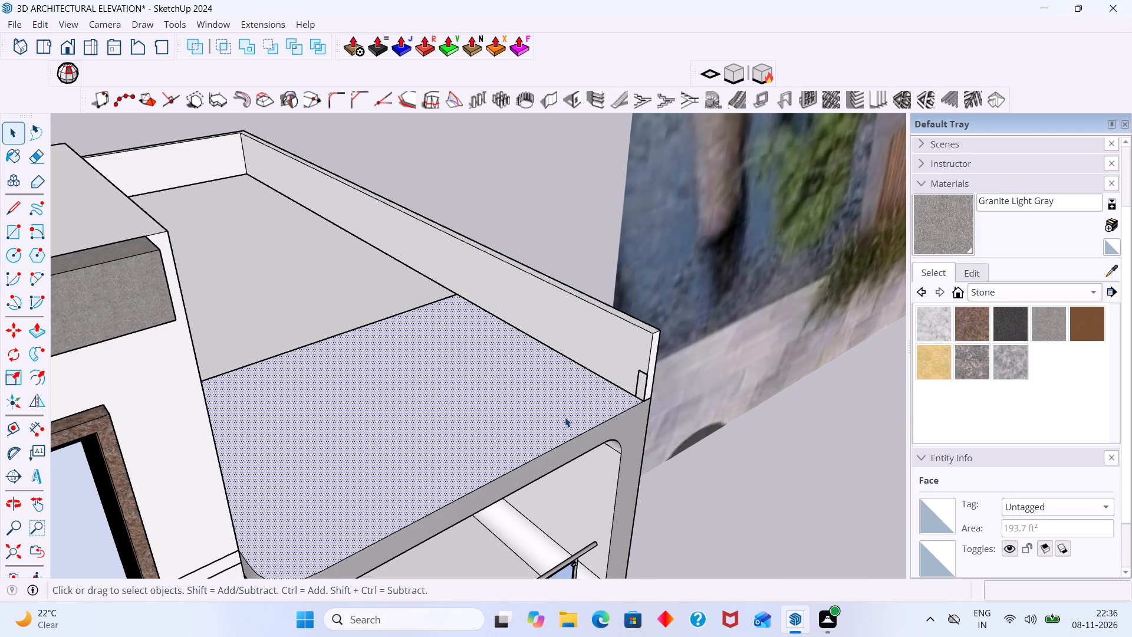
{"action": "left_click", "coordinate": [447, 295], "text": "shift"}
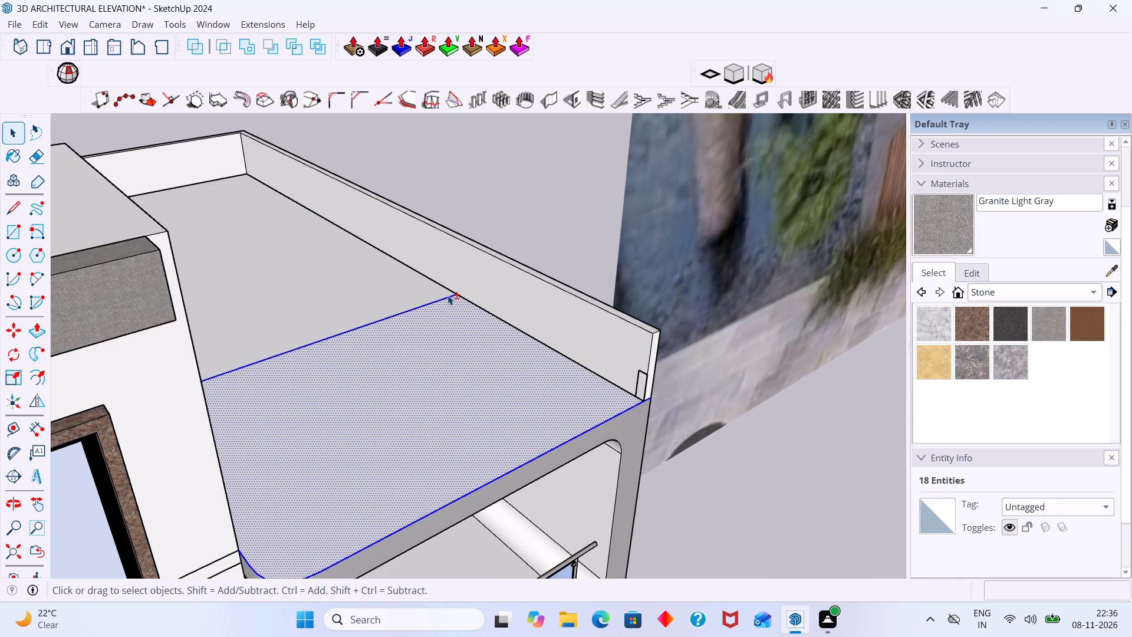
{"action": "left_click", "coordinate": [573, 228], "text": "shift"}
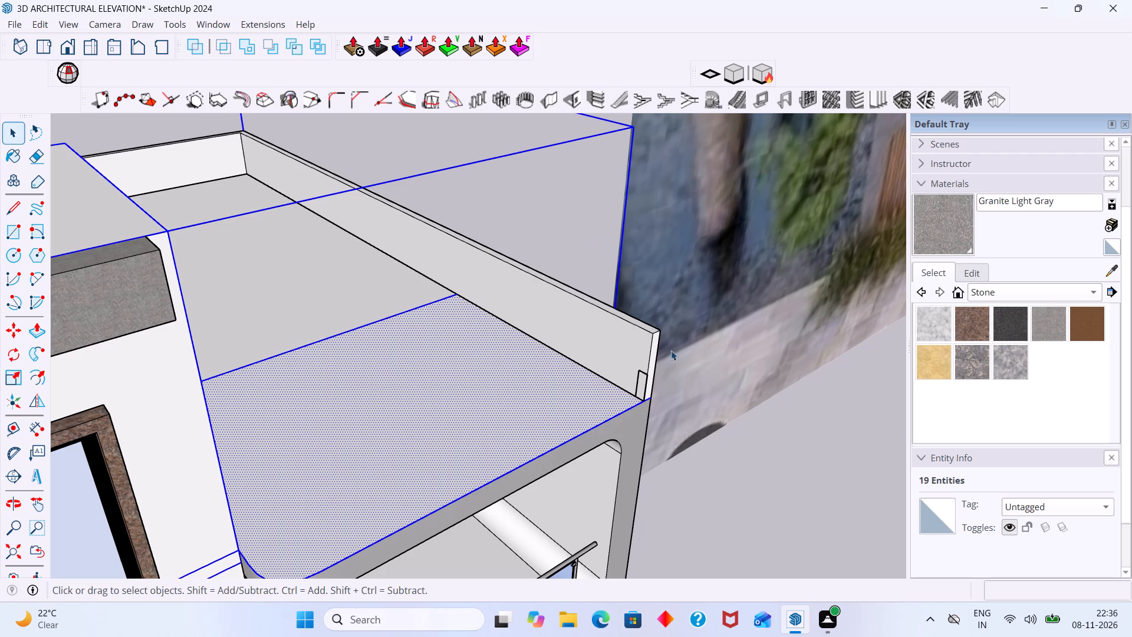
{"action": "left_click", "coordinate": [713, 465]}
Select the front roof face with its bounding edges, then deselect both dividing line segments and the face, keeping the curved front edge.
{"action": "double_click", "coordinate": [537, 409]}
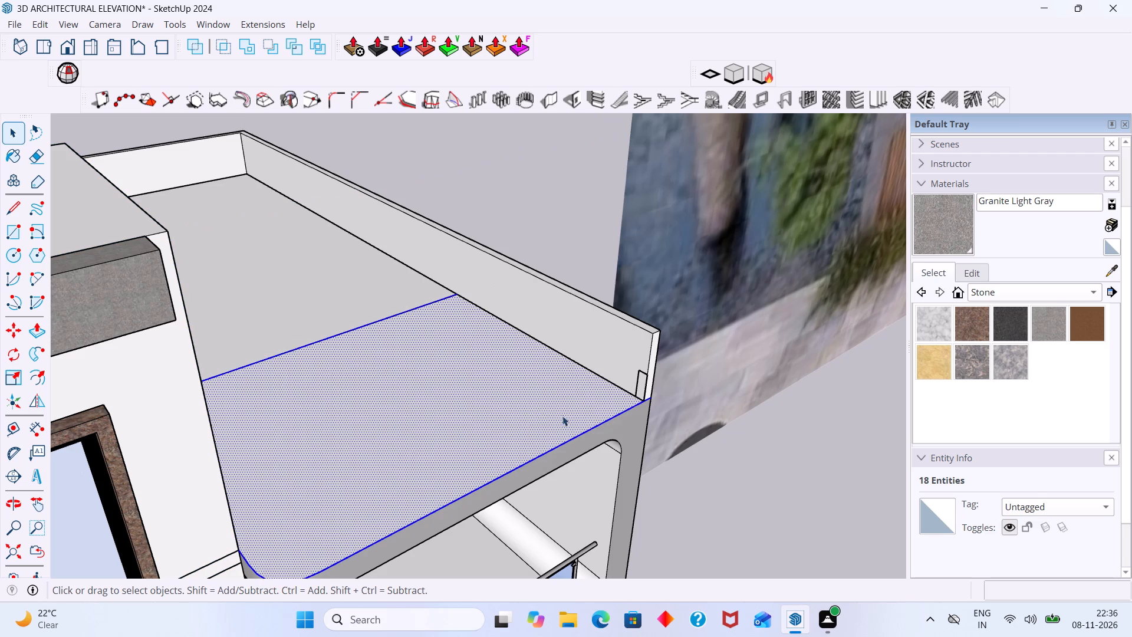
{"action": "left_click", "coordinate": [409, 309], "text": "shift"}
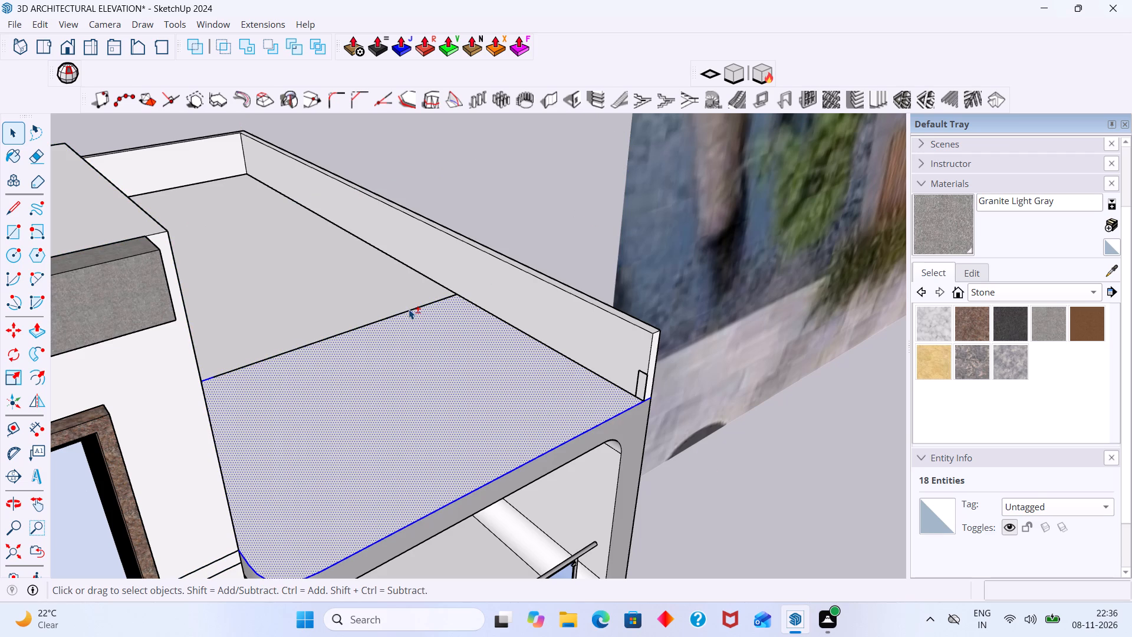
{"action": "middle_click_drag", "start_coordinate": [372, 369], "coordinate": [233, 403], "text": "shift"}
{"action": "middle_click_drag", "start_coordinate": [232, 387], "coordinate": [416, 381], "text": "shift"}
{"action": "scroll", "coordinate": [317, 397], "scroll_direction": "up", "scroll_amount": 3, "text": "shift"}
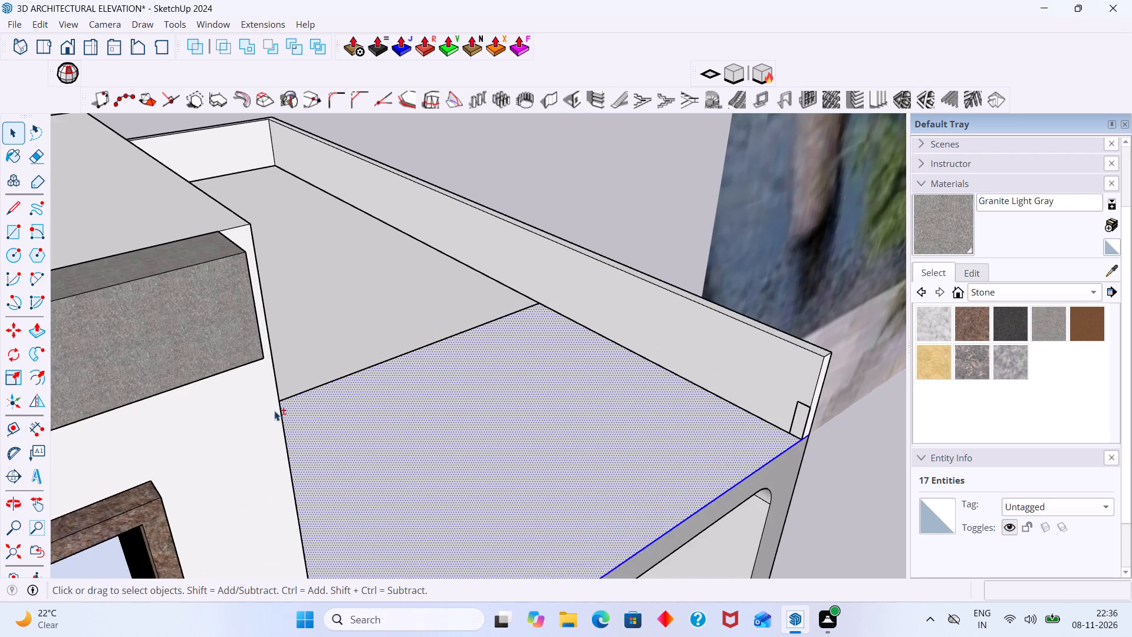
{"action": "middle_click_drag", "start_coordinate": [274, 413], "coordinate": [154, 416], "text": "shift"}
{"action": "scroll", "coordinate": [226, 385], "scroll_direction": "up", "scroll_amount": 2, "text": "shift"}
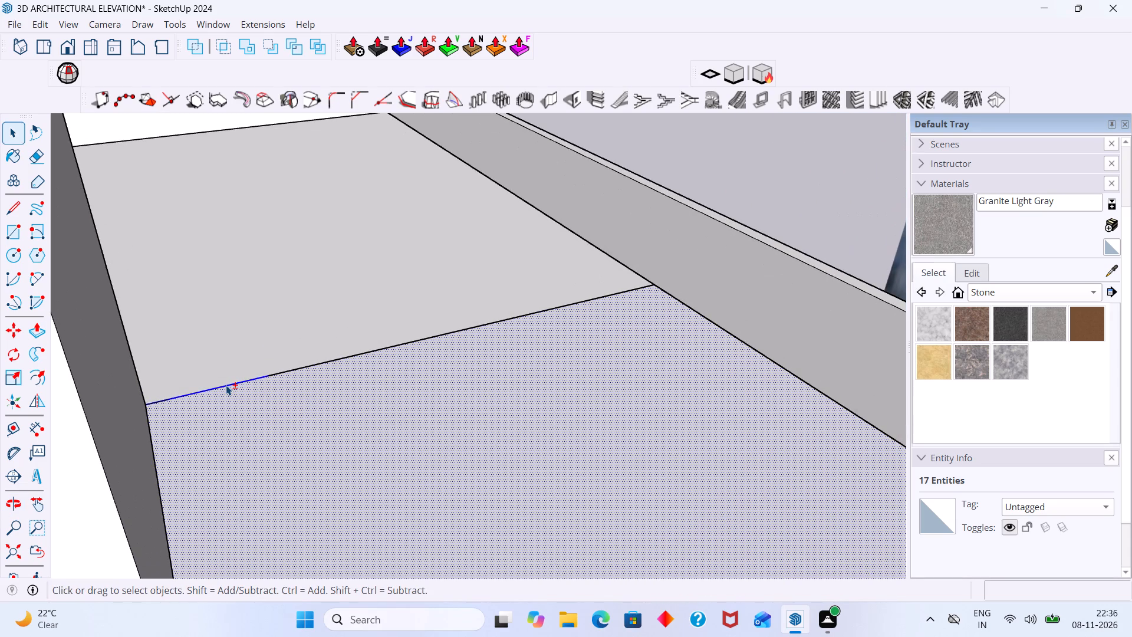
{"action": "left_click", "coordinate": [226, 385], "text": "shift"}
{"action": "scroll", "coordinate": [245, 411], "scroll_direction": "down", "scroll_amount": 5, "text": "shift"}
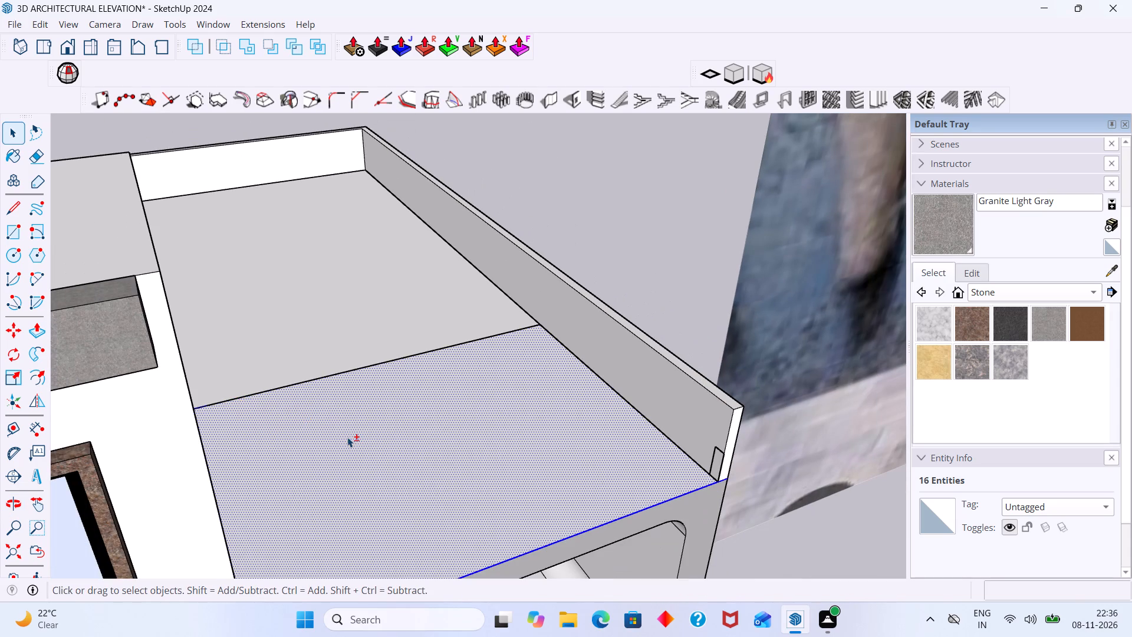
{"action": "left_click", "coordinate": [347, 437], "text": "shift"}
{"action": "middle_click_drag", "start_coordinate": [633, 459], "coordinate": [667, 406], "text": "shift"}
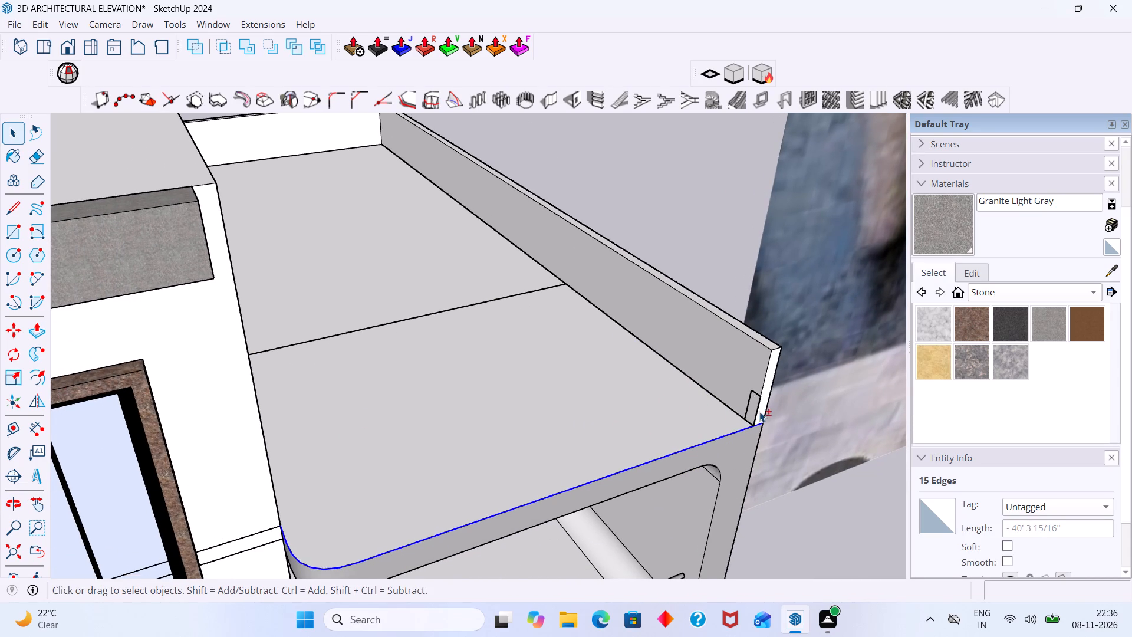
Extrude the small rectangle on the side parapet along the selected curved front roof edge with Follow Me, and inspect the shape.
{"action": "scroll", "coordinate": [759, 412], "scroll_direction": "up", "scroll_amount": 4, "text": "shift"}
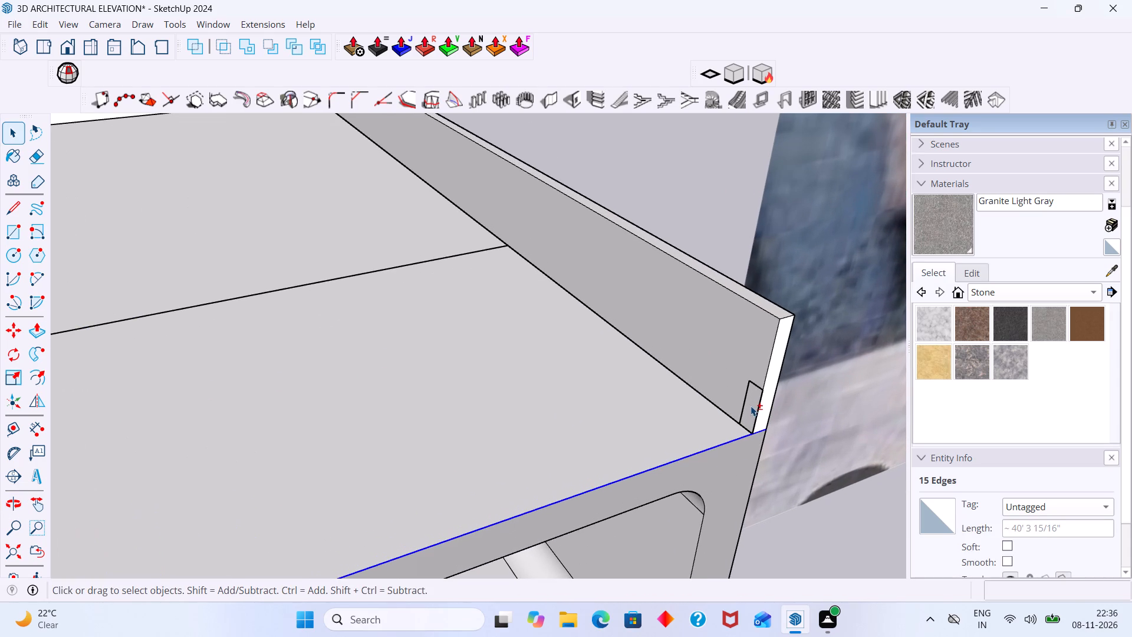
{"action": "left_click", "coordinate": [38, 351]}
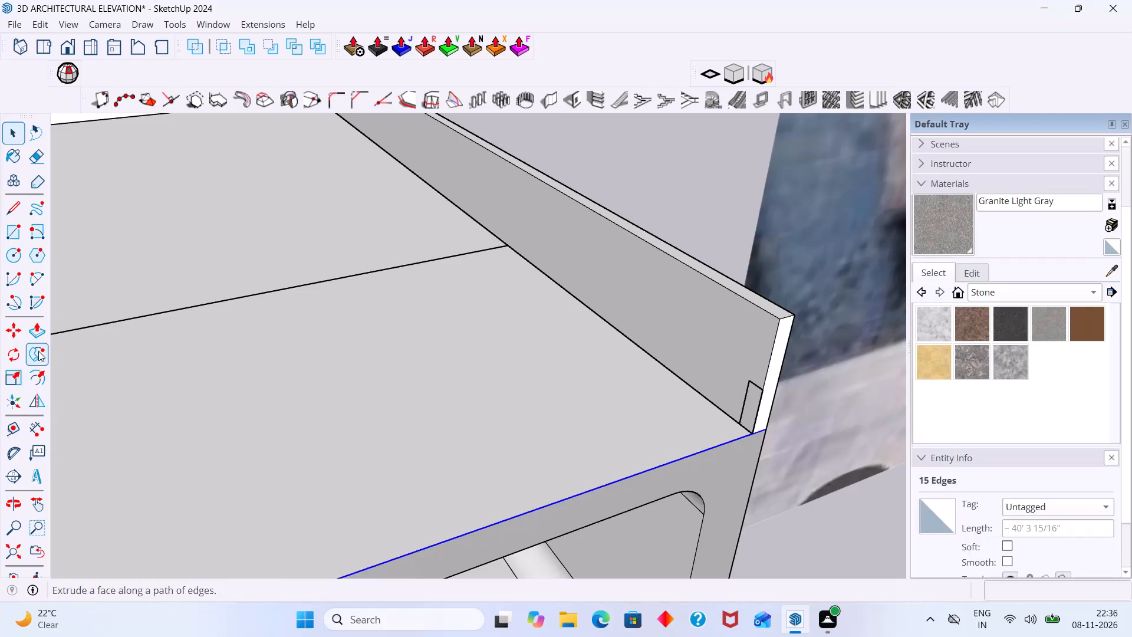
{"action": "left_click", "coordinate": [748, 412]}
{"action": "scroll", "coordinate": [587, 401], "scroll_direction": "down", "scroll_amount": 5}
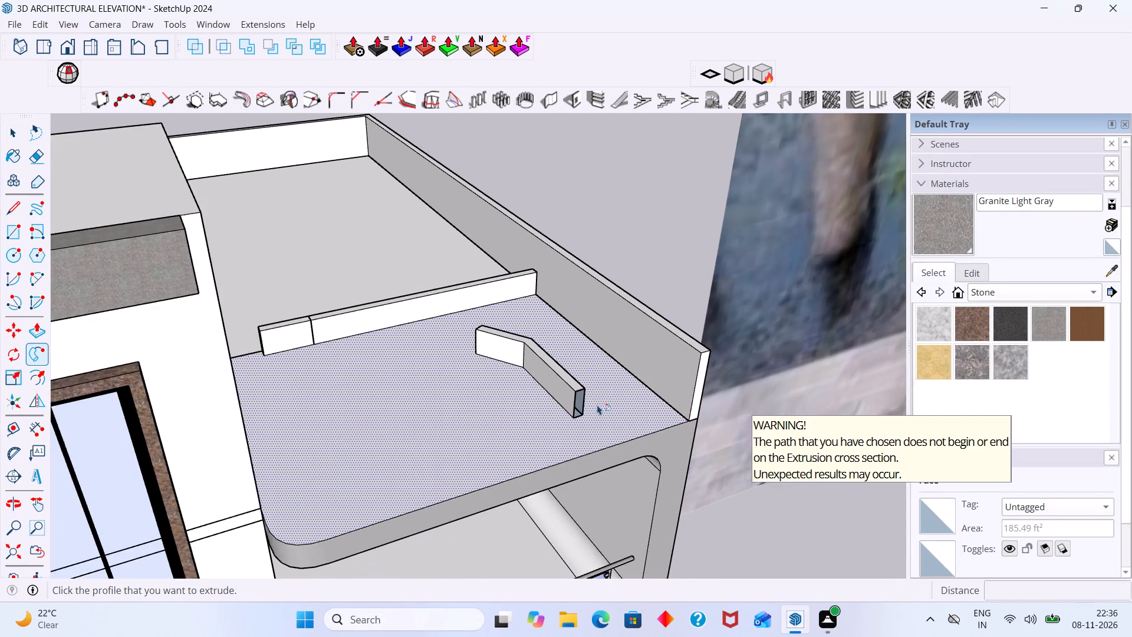
{"action": "scroll", "coordinate": [597, 405], "scroll_direction": "down", "scroll_amount": 2}
{"action": "scroll", "coordinate": [564, 396], "scroll_direction": "up", "scroll_amount": 5}
{"action": "middle_click_drag", "start_coordinate": [563, 399], "coordinate": [497, 412]}
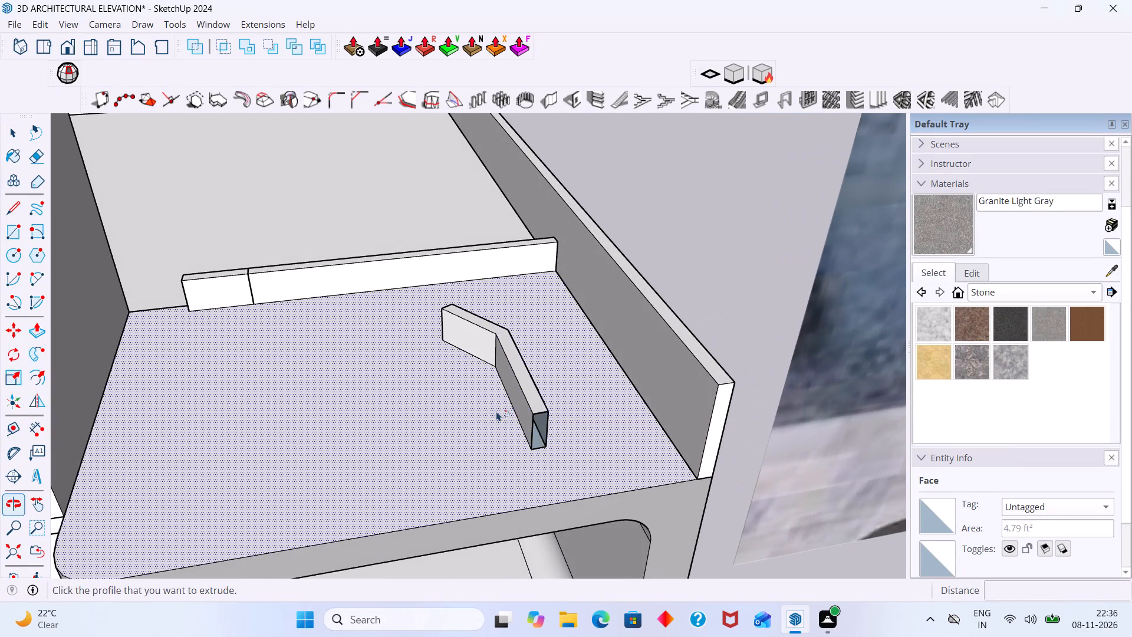
Undo the last Follow Me shape and sweep the small profile along the curved front roof edge up to the tower wall.
{"action": "key", "text": "ctrl+z"}
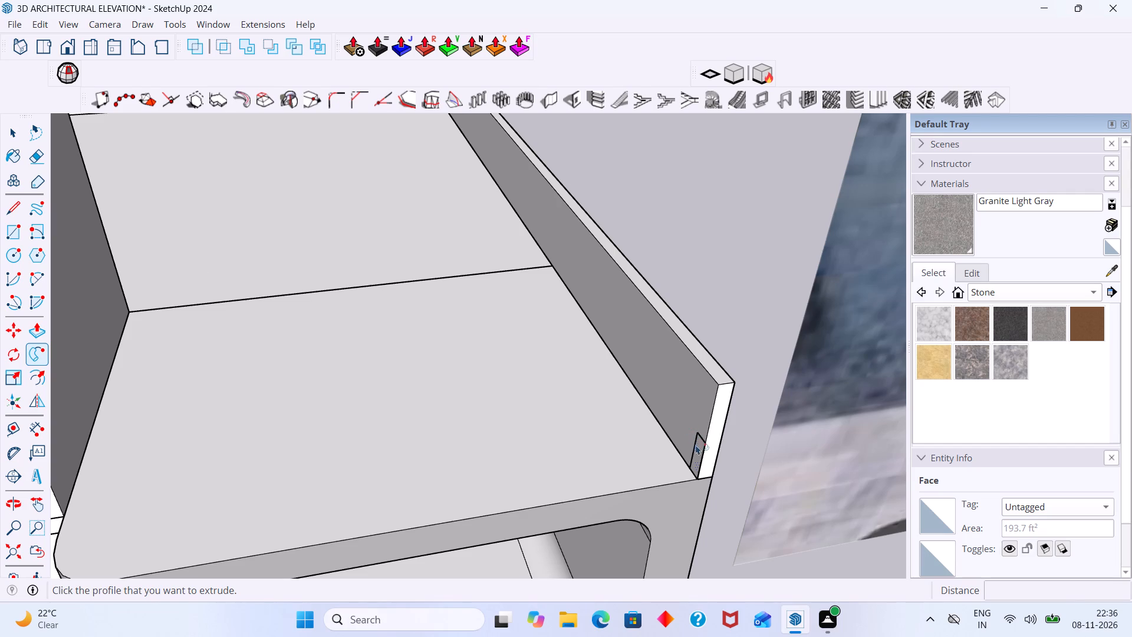
{"action": "left_click", "coordinate": [697, 447]}
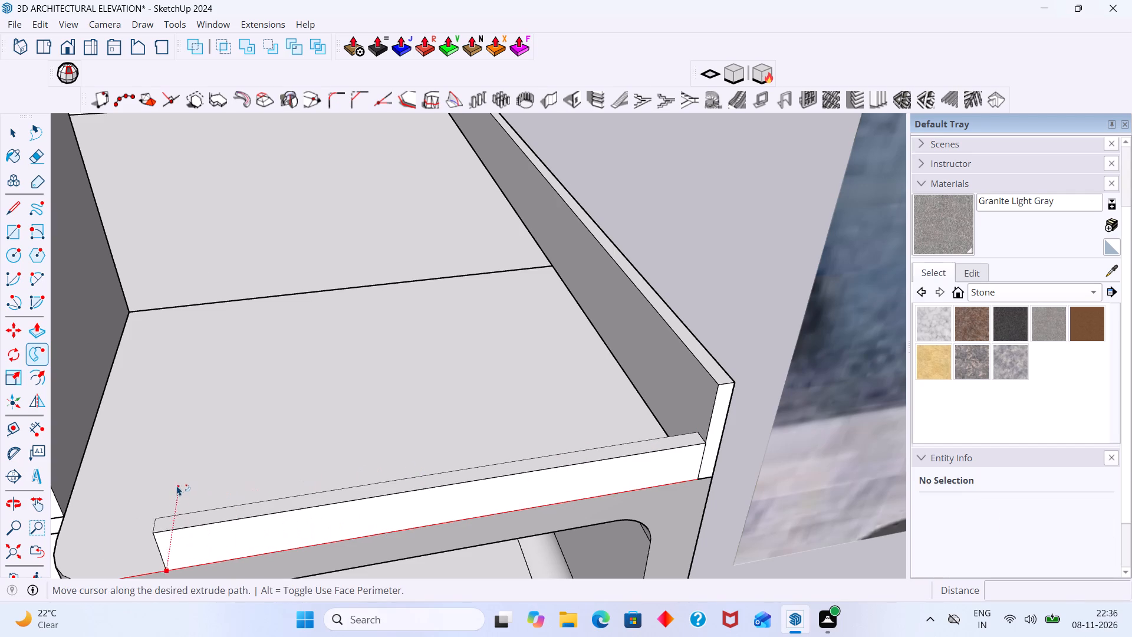
{"action": "middle_click_drag", "start_coordinate": [166, 481], "coordinate": [388, 451], "text": "shift"}
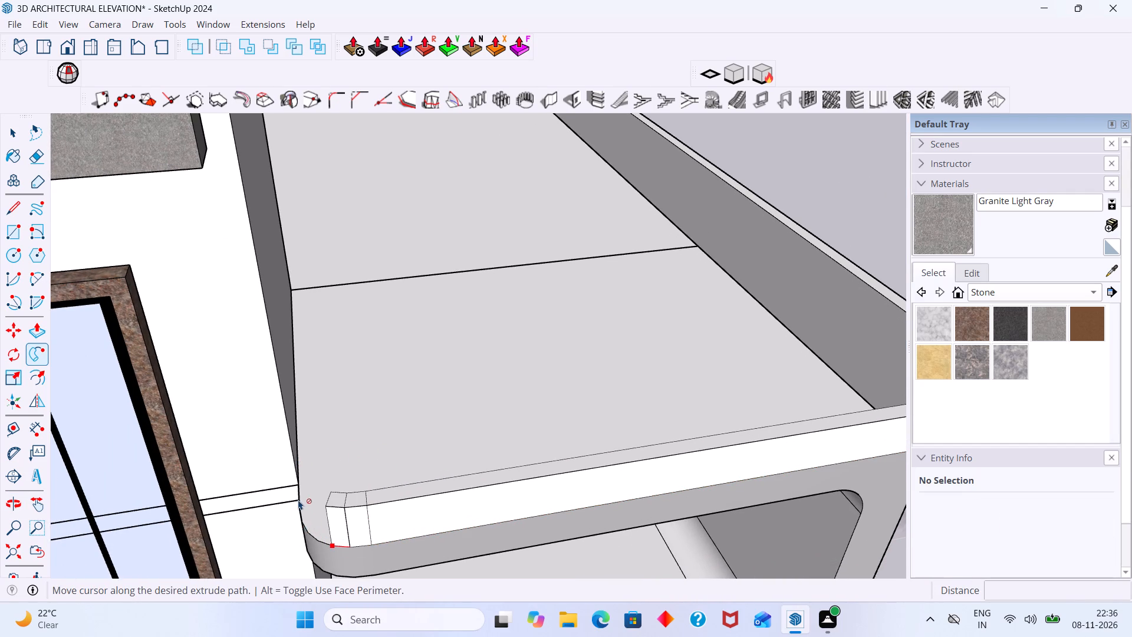
{"action": "middle_click_drag", "start_coordinate": [340, 527], "coordinate": [495, 503]}
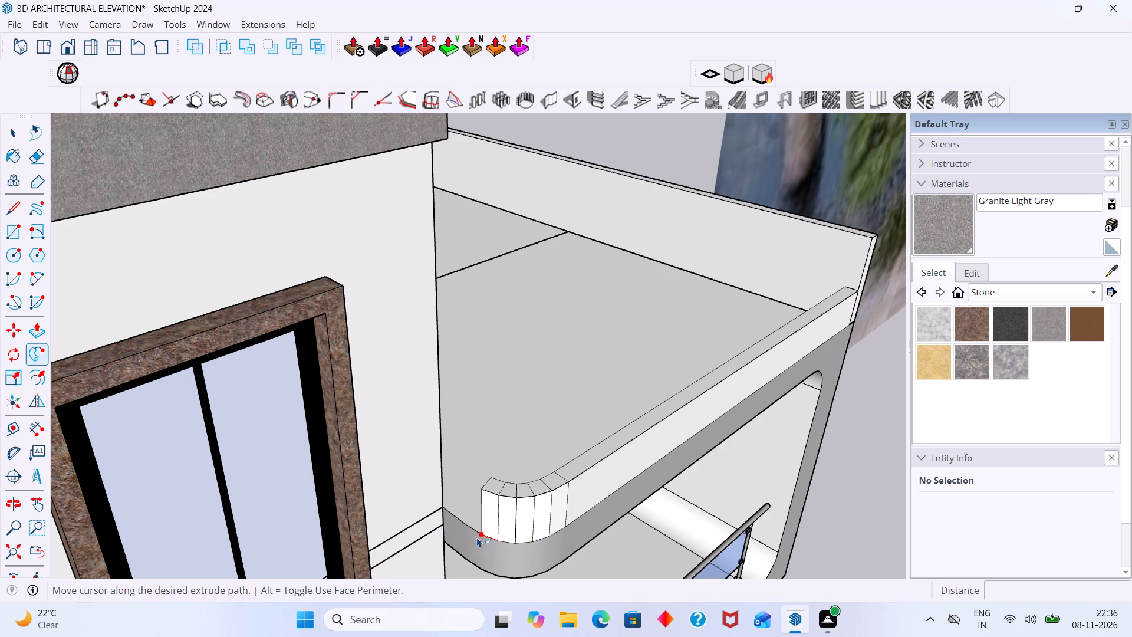
{"action": "middle_click_drag", "start_coordinate": [446, 509], "coordinate": [310, 510]}
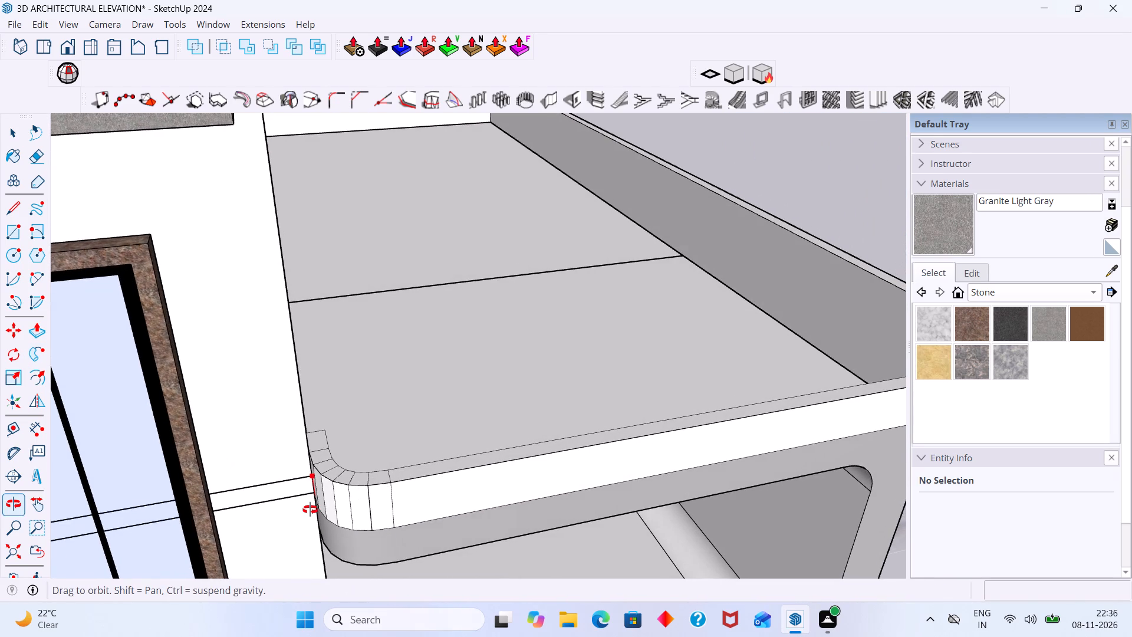
{"action": "middle_click_drag", "start_coordinate": [310, 510], "coordinate": [310, 510]}
{"action": "middle_click_drag", "start_coordinate": [300, 425], "coordinate": [460, 429]}
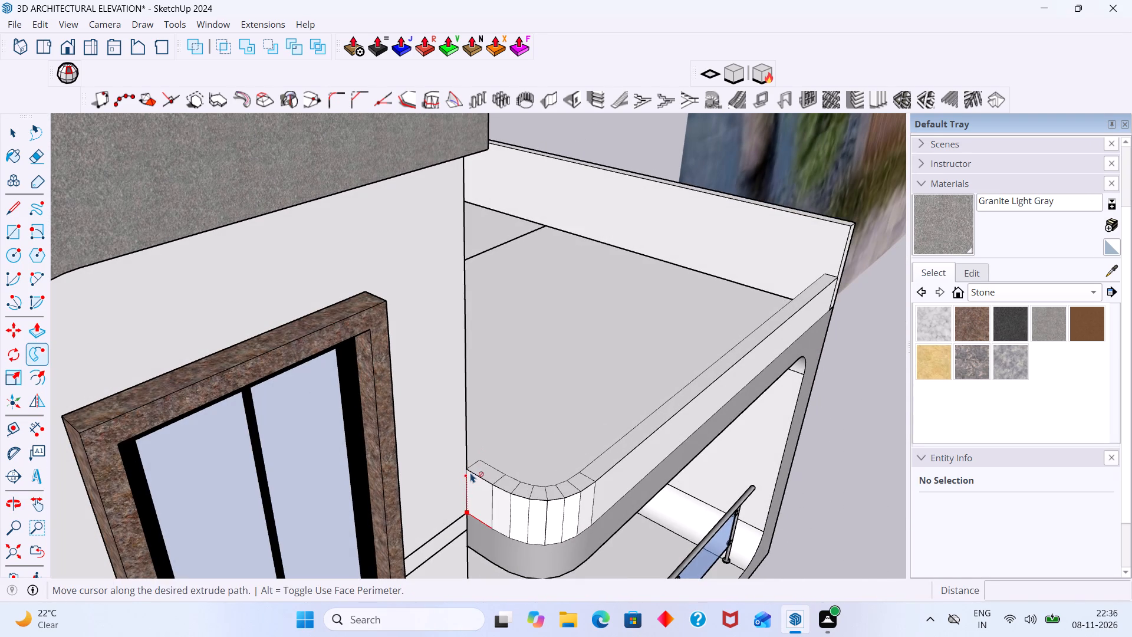
{"action": "left_click", "coordinate": [467, 468]}
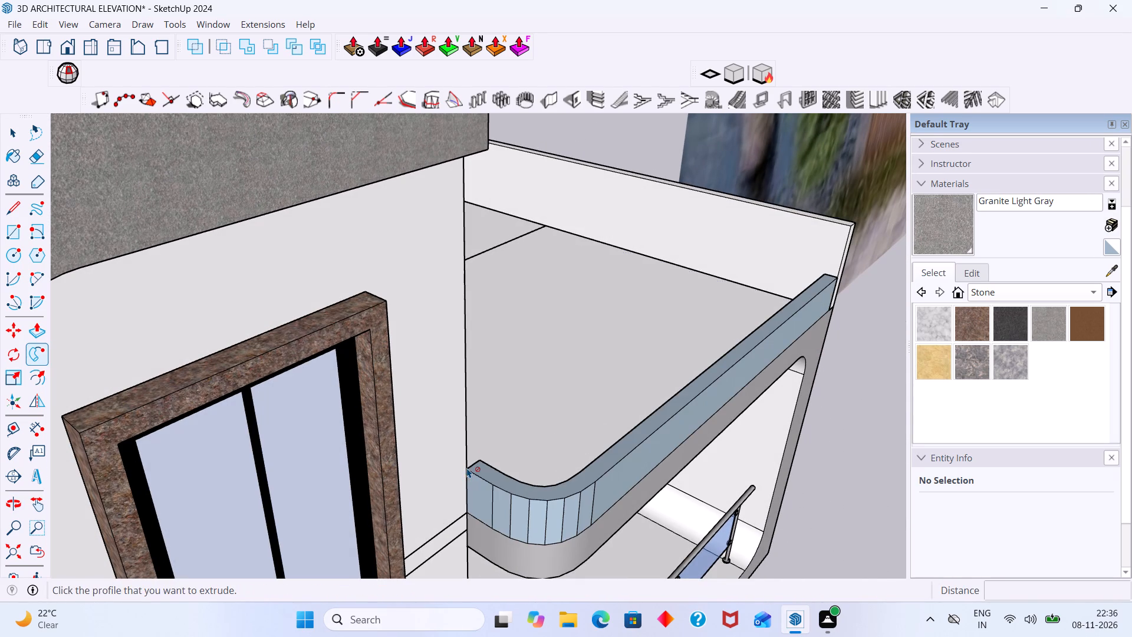
{"action": "key", "text": "space"}
{"action": "scroll", "coordinate": [579, 430], "scroll_direction": "down", "scroll_amount": 5}
{"action": "left_click", "coordinate": [801, 437]}
Reverse the outer faces of the front parapet, including the long straight face and all facets of the rounded corner.
{"action": "middle_click_drag", "start_coordinate": [775, 389], "coordinate": [626, 374]}
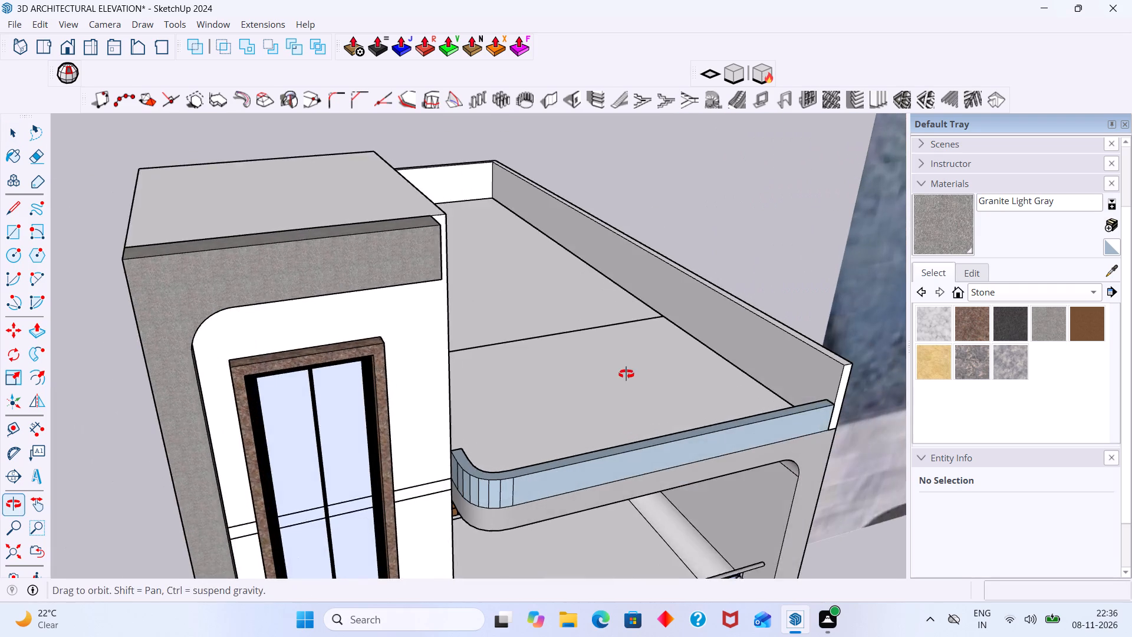
{"action": "middle_click_drag", "start_coordinate": [626, 374], "coordinate": [654, 376]}
{"action": "scroll", "coordinate": [858, 402], "scroll_direction": "up", "scroll_amount": 7}
{"action": "middle_click_drag", "start_coordinate": [822, 407], "coordinate": [929, 372]}
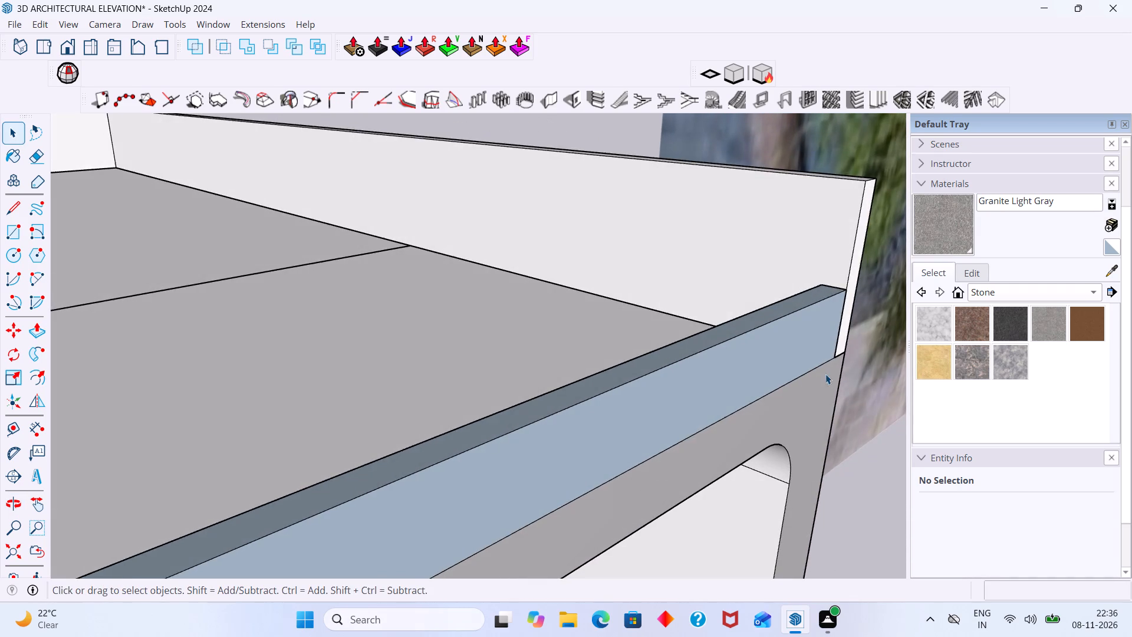
{"action": "scroll", "coordinate": [825, 374], "scroll_direction": "down", "scroll_amount": 7}
{"action": "scroll", "coordinate": [702, 396], "scroll_direction": "up", "scroll_amount": 2}
{"action": "left_click", "coordinate": [702, 396]}
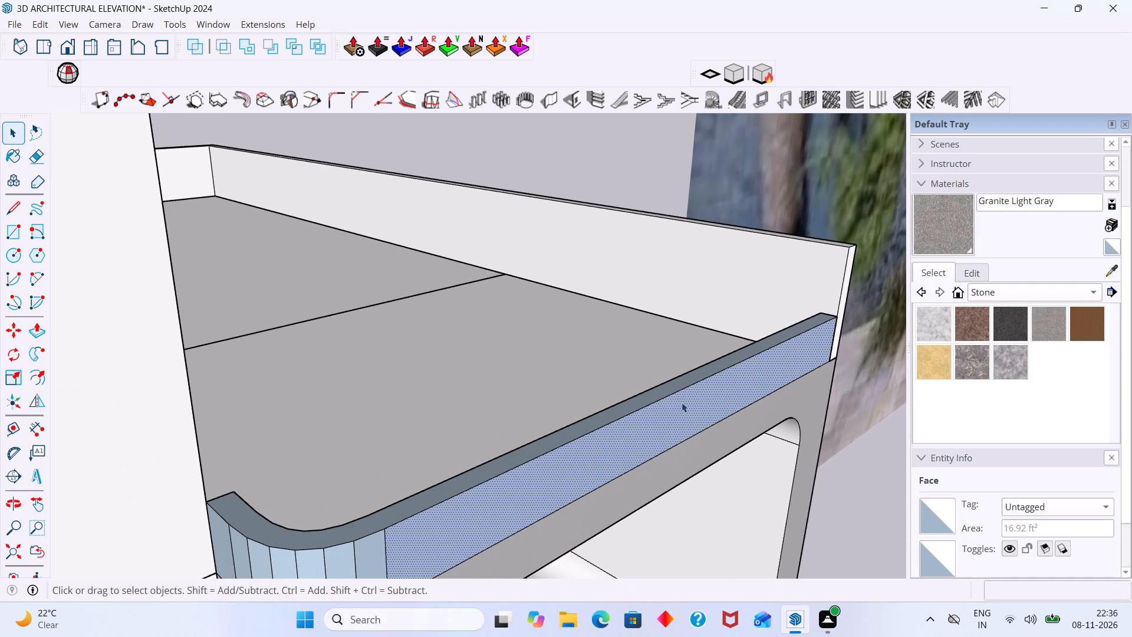
{"action": "middle_click_drag", "start_coordinate": [650, 410], "coordinate": [791, 341], "text": "shift"}
{"action": "scroll", "coordinate": [582, 441], "scroll_direction": "up", "scroll_amount": 2, "text": "shift"}
{"action": "left_click", "coordinate": [572, 448], "text": "shift"}
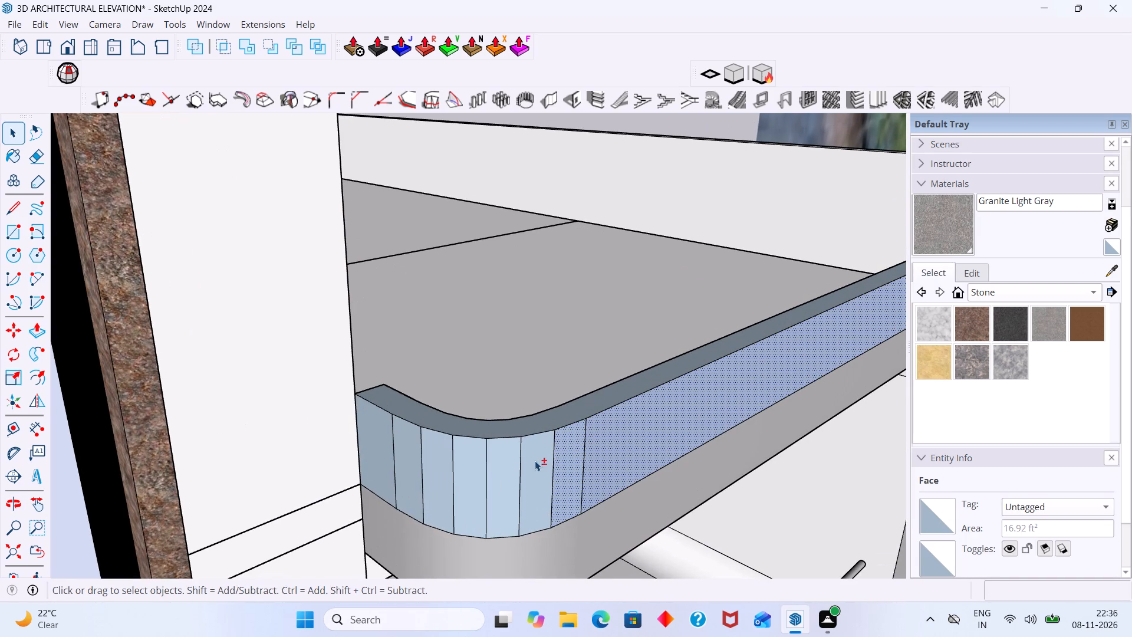
{"action": "left_click", "coordinate": [535, 461], "text": "shift"}
{"action": "left_click", "coordinate": [495, 466], "text": "shift"}
{"action": "left_click", "coordinate": [467, 468], "text": "shift"}
{"action": "left_click", "coordinate": [444, 469], "text": "shift"}
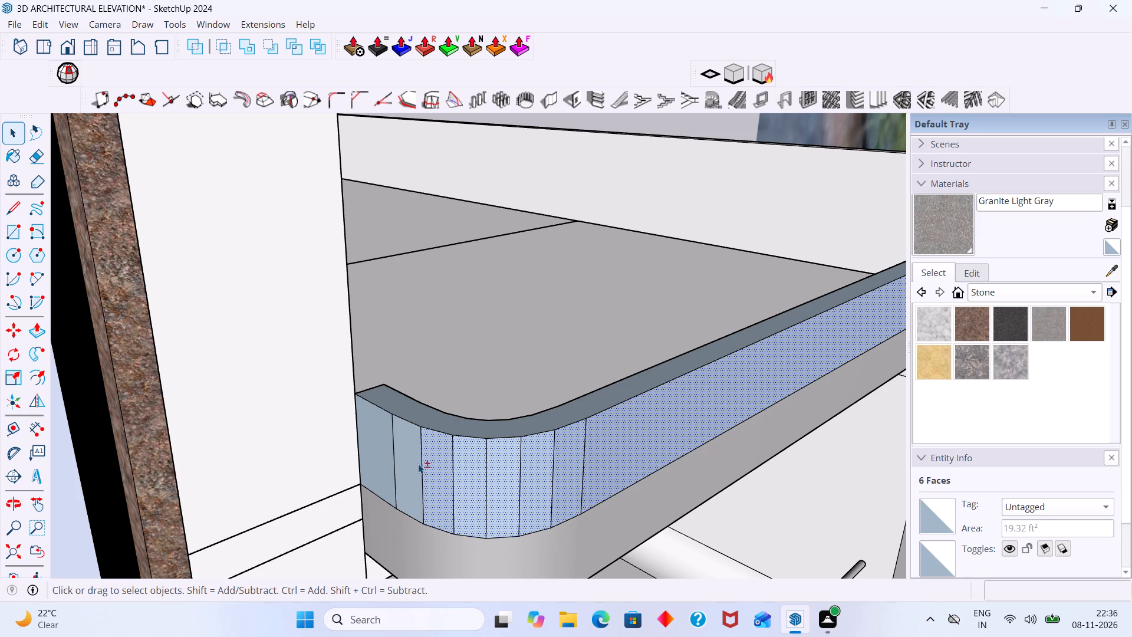
{"action": "left_click", "coordinate": [416, 464], "text": "shift"}
{"action": "left_click", "coordinate": [383, 452], "text": "shift"}
{"action": "right_click", "coordinate": [383, 452]}
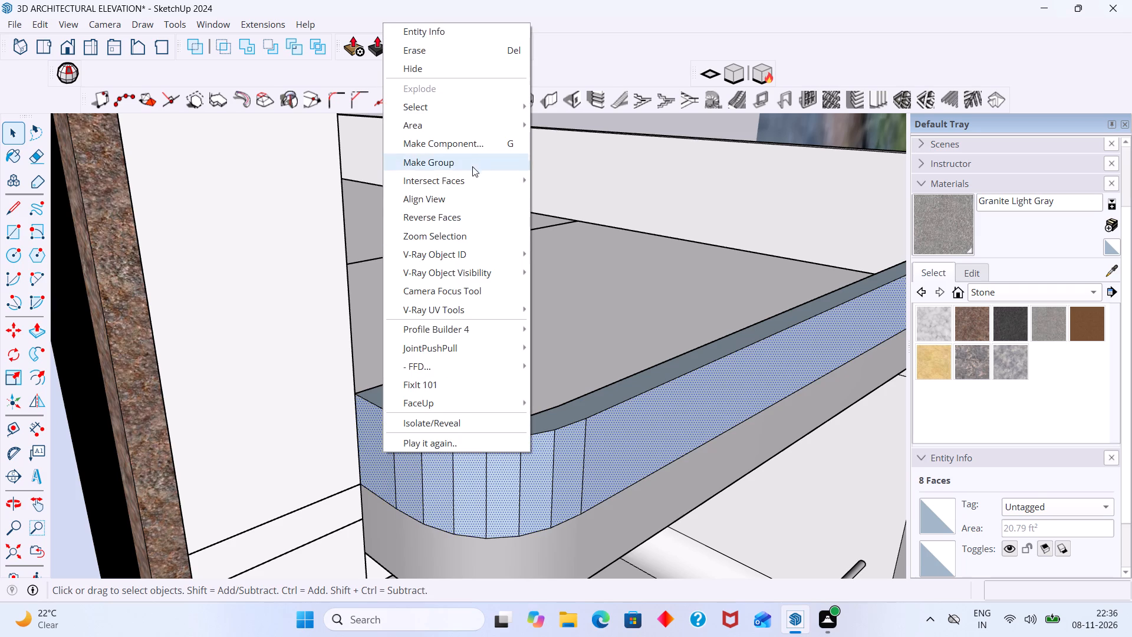
{"action": "left_click", "coordinate": [445, 219]}
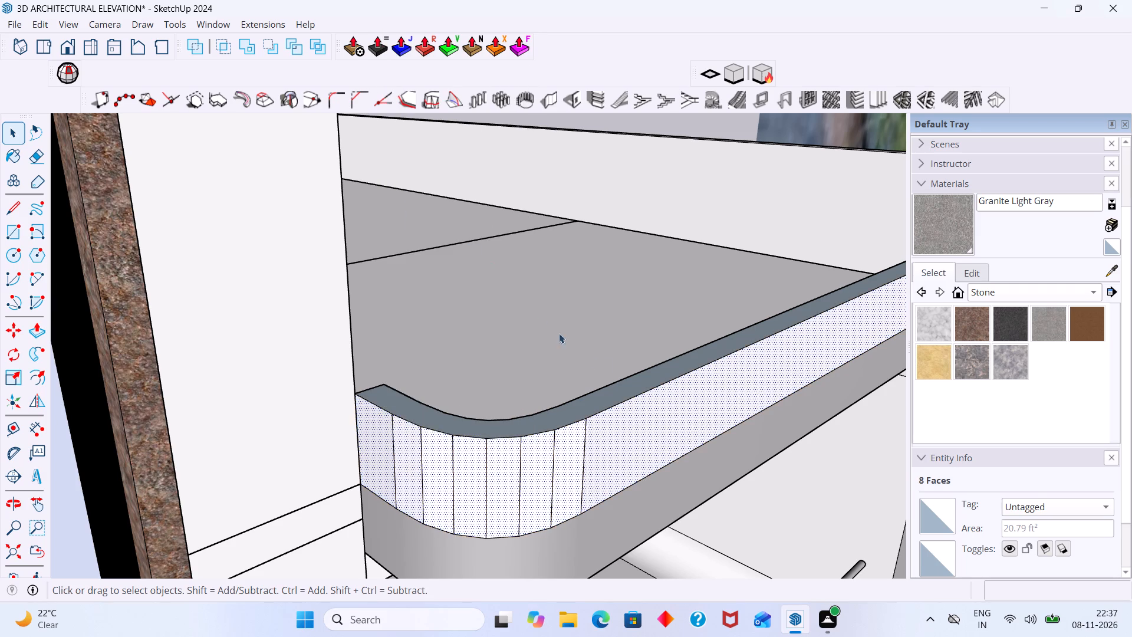
{"action": "scroll", "coordinate": [611, 375], "scroll_direction": "down", "scroll_amount": 10}
{"action": "left_click", "coordinate": [855, 434]}
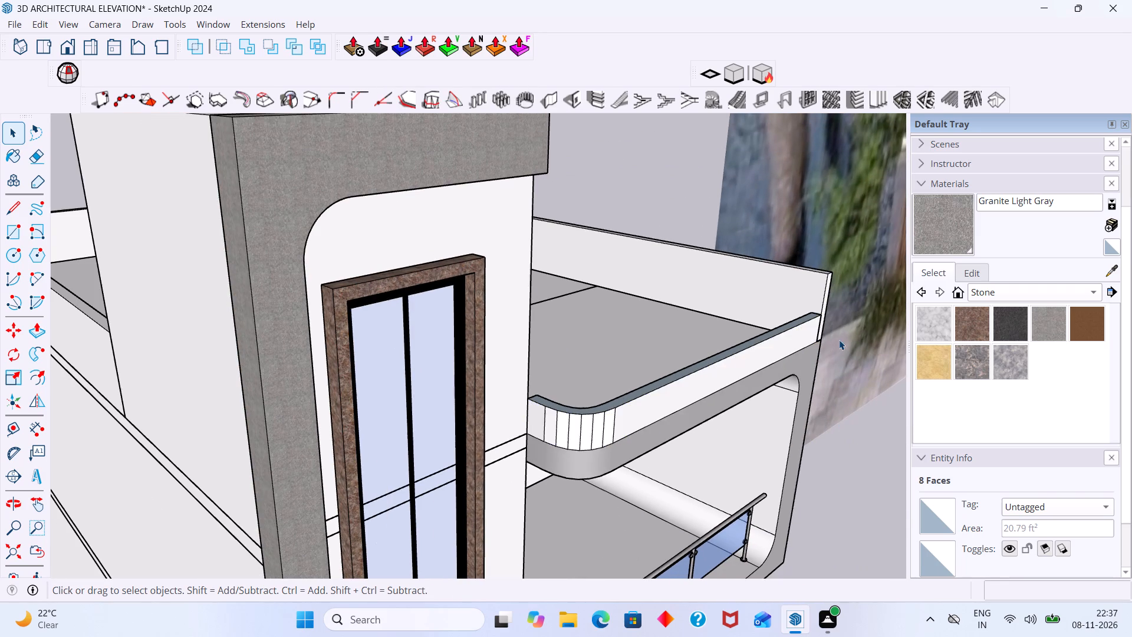
Reverse the top face of the front parapet.
{"action": "middle_click_drag", "start_coordinate": [812, 336], "coordinate": [660, 346]}
{"action": "scroll", "coordinate": [841, 403], "scroll_direction": "down", "scroll_amount": 2}
{"action": "middle_click_drag", "start_coordinate": [845, 412], "coordinate": [953, 471]}
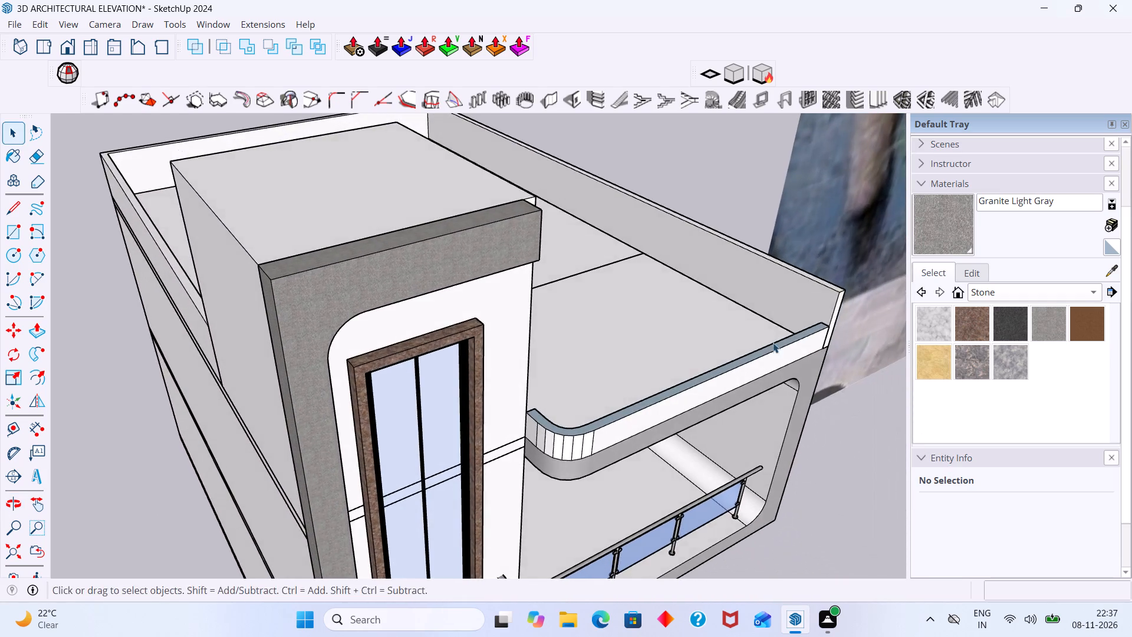
{"action": "middle_click_drag", "start_coordinate": [766, 338], "coordinate": [779, 481]}
{"action": "scroll", "coordinate": [681, 445], "scroll_direction": "up", "scroll_amount": 5}
{"action": "left_click", "coordinate": [669, 418]}
{"action": "right_click", "coordinate": [669, 417]}
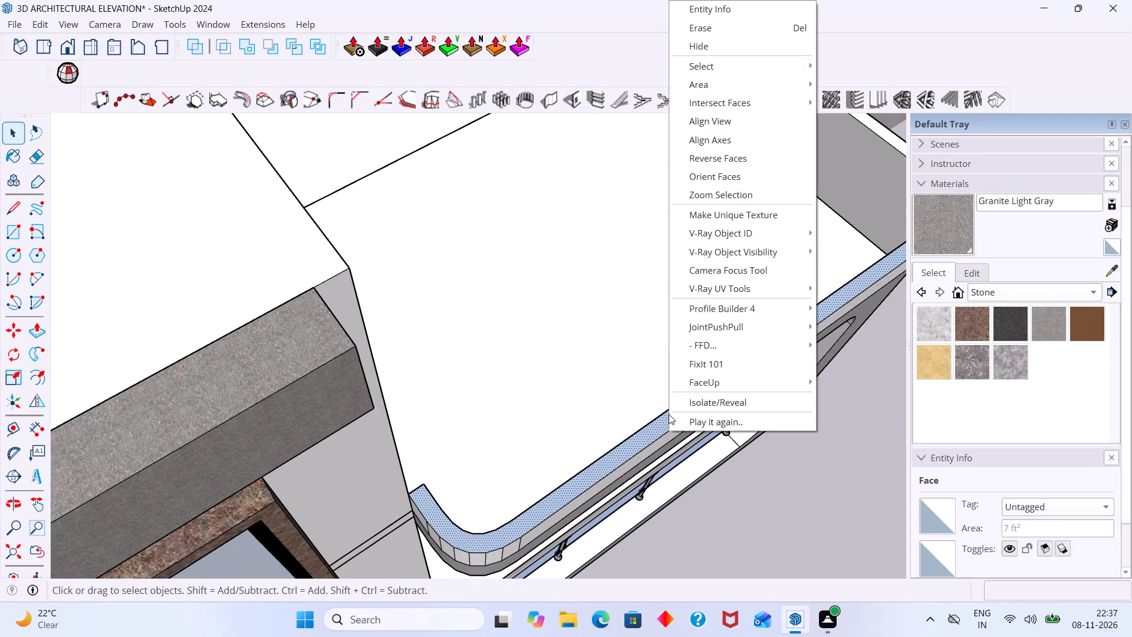
{"action": "left_click", "coordinate": [719, 161]}
Reverse the long straight inner face of the front parapet.
{"action": "scroll", "coordinate": [637, 420], "scroll_direction": "down", "scroll_amount": 2}
{"action": "middle_click_drag", "start_coordinate": [630, 439], "coordinate": [767, 348]}
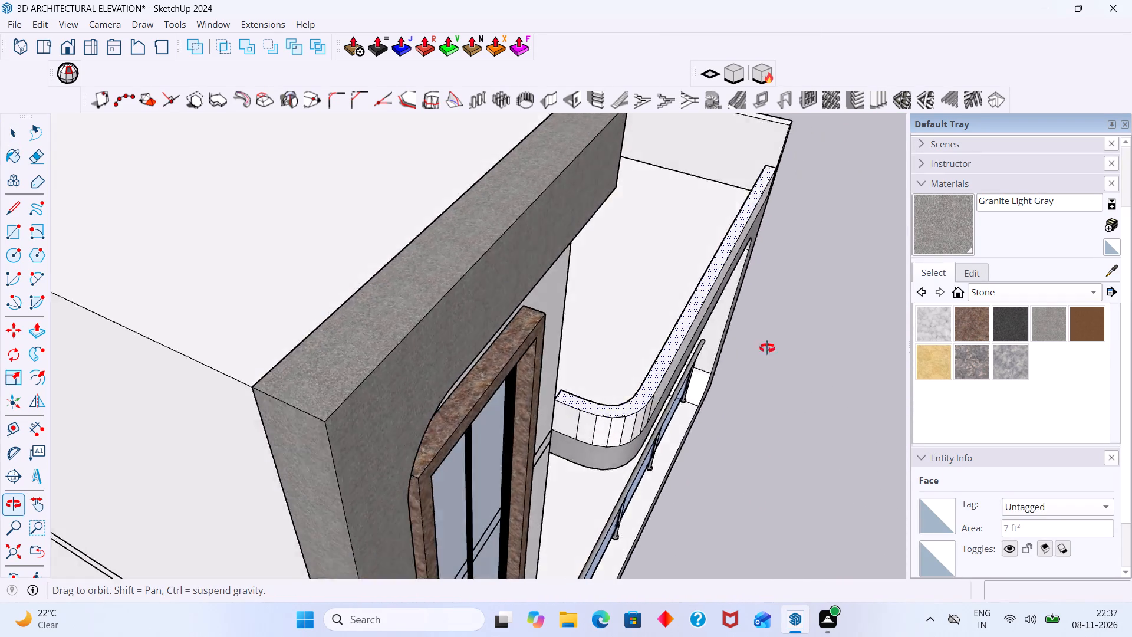
{"action": "middle_click_drag", "start_coordinate": [767, 348], "coordinate": [1039, 376]}
{"action": "middle_click_drag", "start_coordinate": [447, 326], "coordinate": [755, 283]}
{"action": "scroll", "coordinate": [362, 247], "scroll_direction": "up", "scroll_amount": 6}
{"action": "left_click", "coordinate": [362, 244]}
{"action": "right_click", "coordinate": [362, 244]}
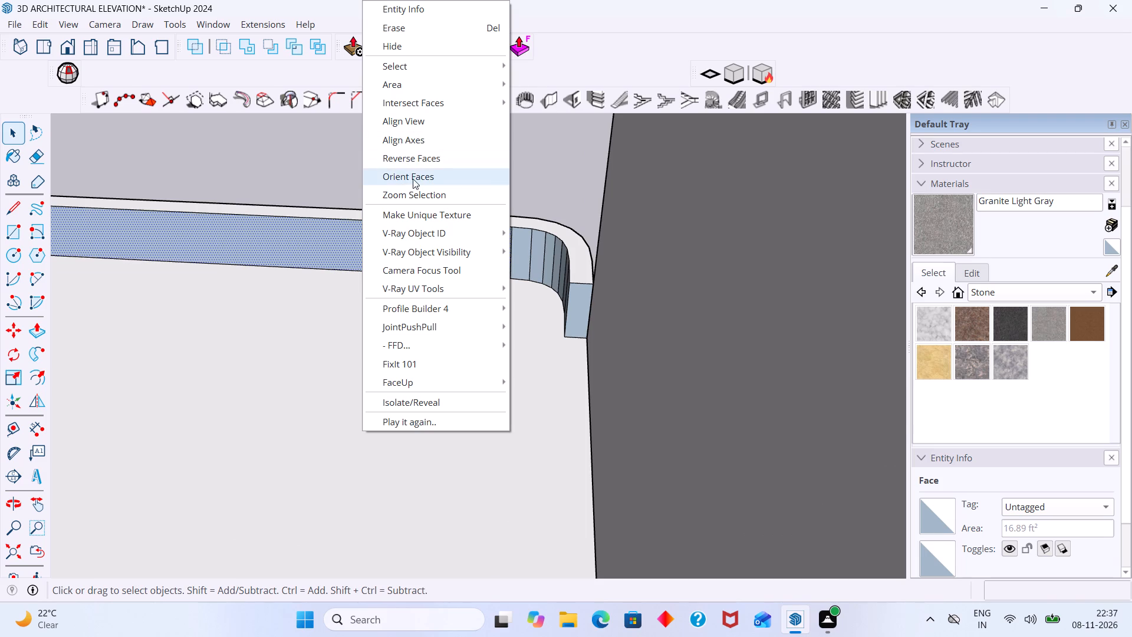
{"action": "left_click", "coordinate": [414, 162]}
Reverse the inner facets of the parapet's rounded corner together with its end face beside the tower wall.
{"action": "middle_click_drag", "start_coordinate": [544, 258], "coordinate": [565, 253]}
{"action": "scroll", "coordinate": [511, 250], "scroll_direction": "up", "scroll_amount": 2}
{"action": "left_click", "coordinate": [514, 246]}
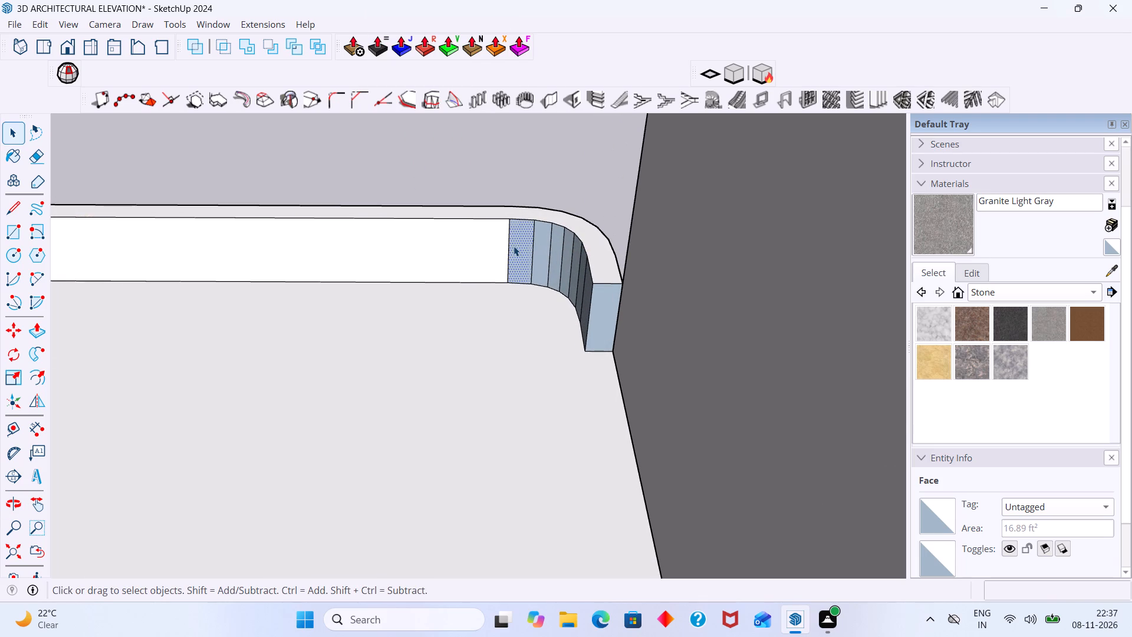
{"action": "left_click", "coordinate": [544, 250], "text": "shift"}
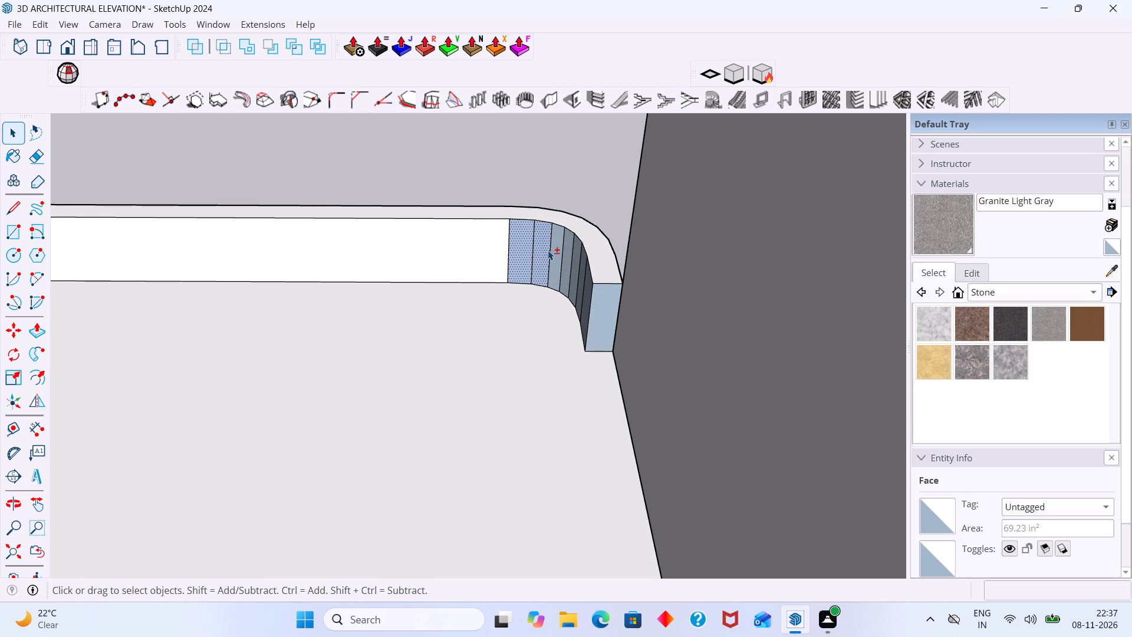
{"action": "left_click", "coordinate": [557, 250], "text": "shift"}
{"action": "scroll", "coordinate": [561, 258], "scroll_direction": "up", "scroll_amount": 6, "text": "shift"}
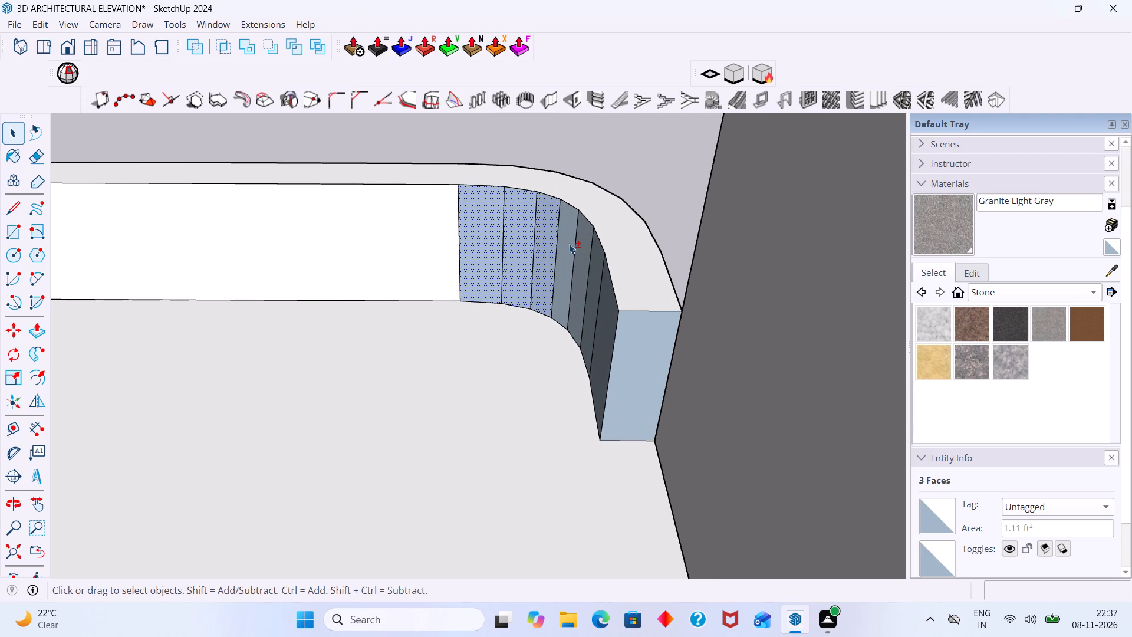
{"action": "left_click", "coordinate": [569, 244], "text": "shift"}
{"action": "scroll", "coordinate": [570, 246], "scroll_direction": "up", "scroll_amount": 3, "text": "shift"}
{"action": "left_click", "coordinate": [588, 249], "text": "shift"}
{"action": "middle_click_drag", "start_coordinate": [605, 271], "coordinate": [633, 271], "text": "shift"}
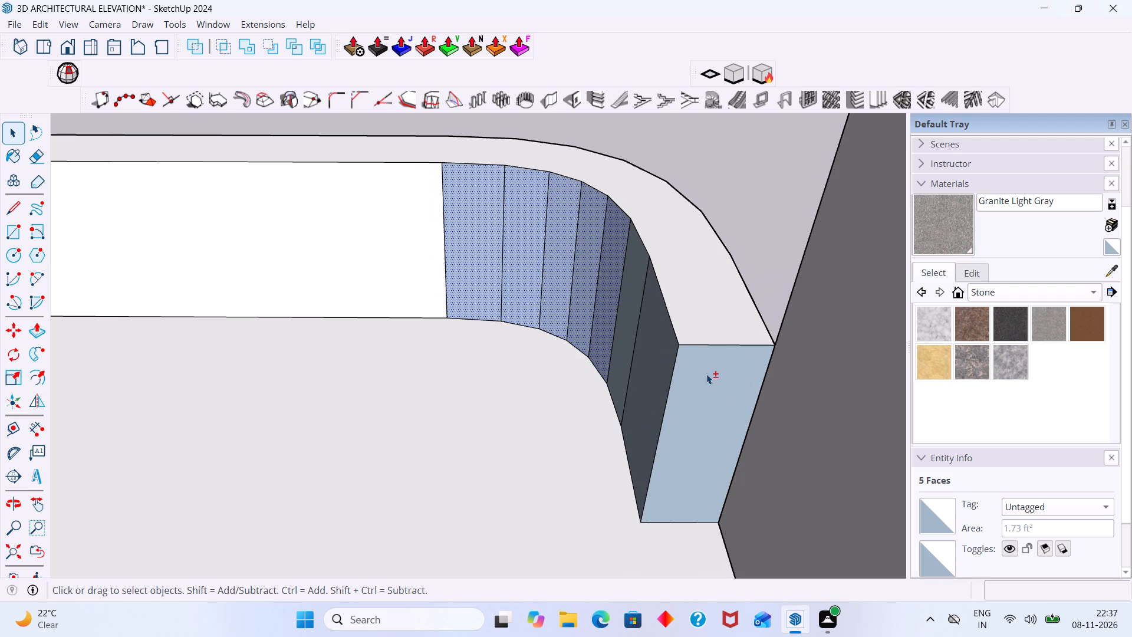
{"action": "left_click", "coordinate": [706, 375], "text": "shift"}
{"action": "middle_click_drag", "start_coordinate": [656, 339], "coordinate": [758, 321]}
{"action": "scroll", "coordinate": [665, 299], "scroll_direction": "up", "scroll_amount": 2}
{"action": "left_click", "coordinate": [620, 254], "text": "shift"}
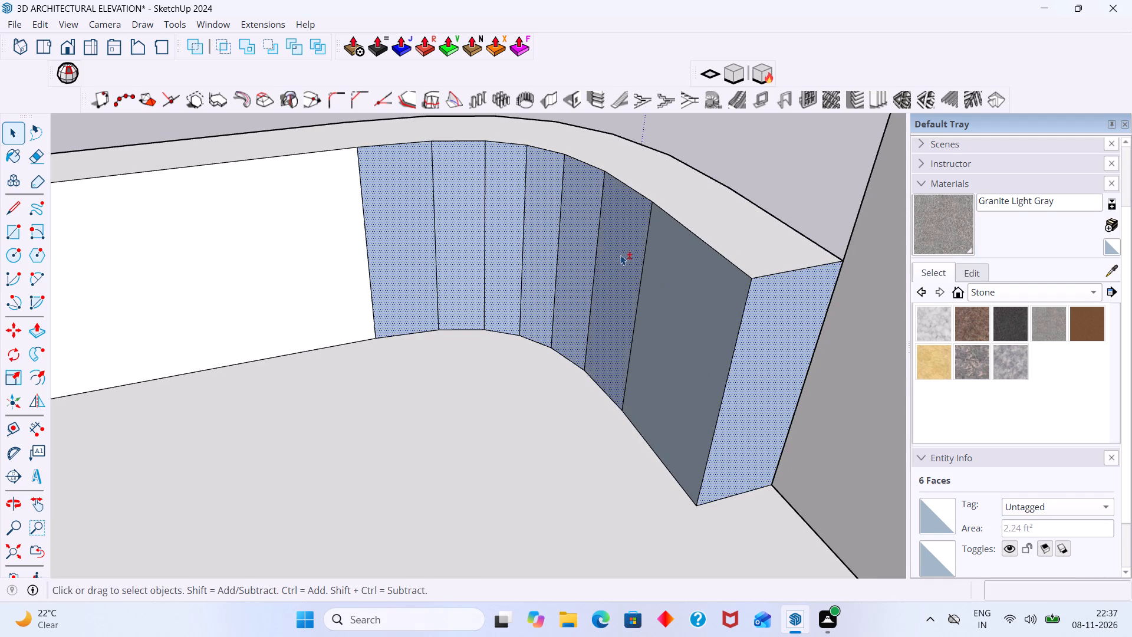
{"action": "left_click", "coordinate": [674, 284], "text": "shift"}
{"action": "right_click", "coordinate": [673, 281]}
{"action": "left_click", "coordinate": [726, 196]}
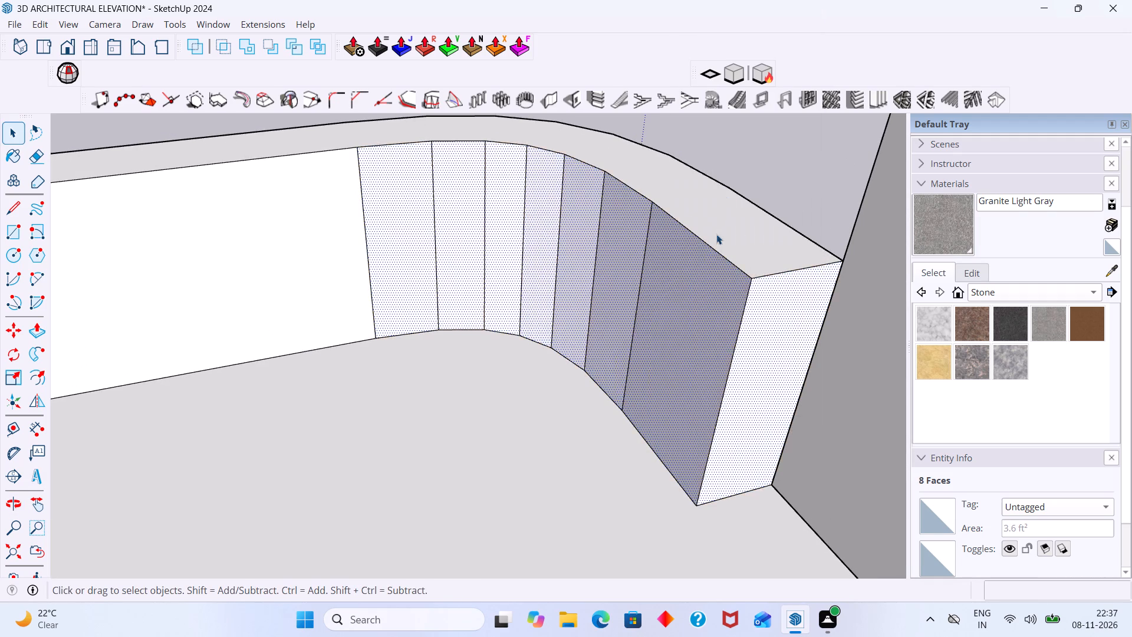
{"action": "scroll", "coordinate": [717, 233], "scroll_direction": "down", "scroll_amount": 4}
{"action": "left_click", "coordinate": [753, 176]}
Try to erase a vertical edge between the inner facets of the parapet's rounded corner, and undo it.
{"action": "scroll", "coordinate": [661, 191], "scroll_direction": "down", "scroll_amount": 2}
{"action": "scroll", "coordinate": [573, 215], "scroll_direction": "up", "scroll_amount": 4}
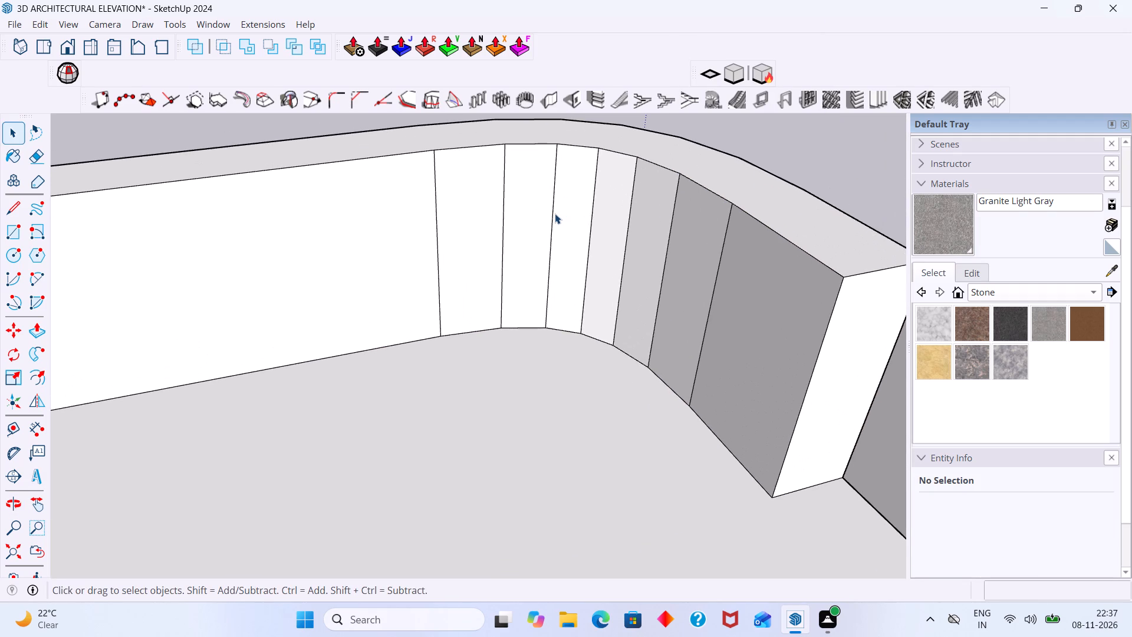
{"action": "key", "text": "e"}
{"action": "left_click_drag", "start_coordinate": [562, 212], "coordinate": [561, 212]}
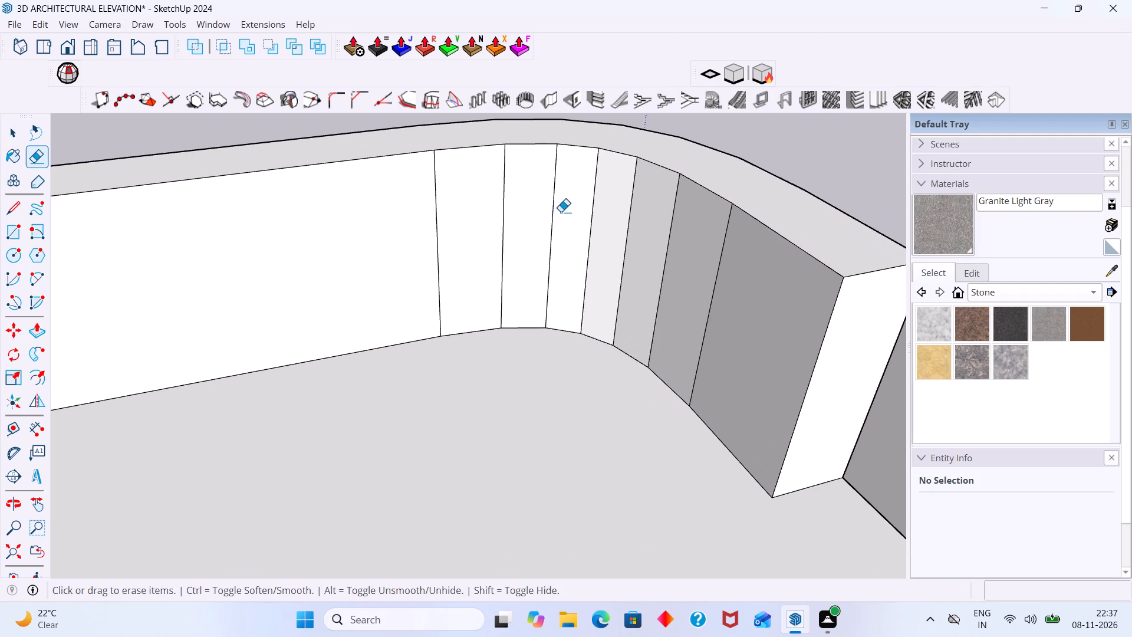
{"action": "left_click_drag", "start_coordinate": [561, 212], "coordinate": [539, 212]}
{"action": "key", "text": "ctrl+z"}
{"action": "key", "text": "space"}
Examine the front parapet's rounded end from inside and outside, and the whole building against the reference picture.
{"action": "scroll", "coordinate": [557, 223], "scroll_direction": "down", "scroll_amount": 13}
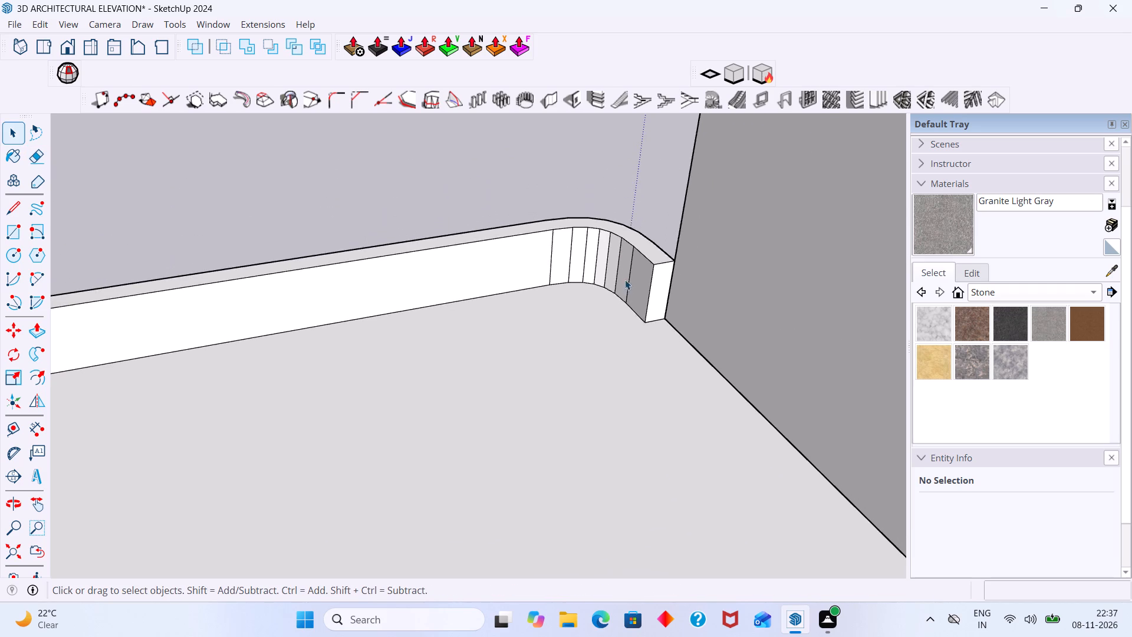
{"action": "scroll", "coordinate": [625, 280], "scroll_direction": "down", "scroll_amount": 1}
{"action": "middle_click_drag", "start_coordinate": [663, 281], "coordinate": [851, 277]}
{"action": "scroll", "coordinate": [674, 235], "scroll_direction": "up", "scroll_amount": 3}
{"action": "scroll", "coordinate": [649, 230], "scroll_direction": "down", "scroll_amount": 2}
{"action": "middle_click_drag", "start_coordinate": [606, 239], "coordinate": [660, 248]}
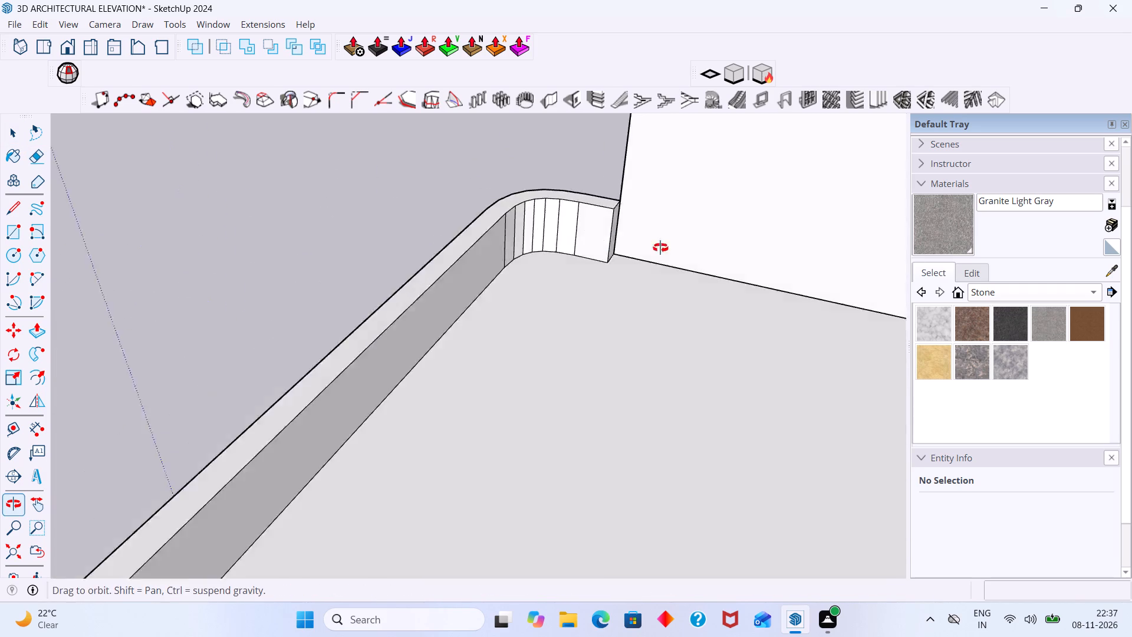
{"action": "middle_click_drag", "start_coordinate": [660, 248], "coordinate": [726, 255]}
{"action": "scroll", "coordinate": [624, 199], "scroll_direction": "up", "scroll_amount": 1}
{"action": "middle_click_drag", "start_coordinate": [609, 195], "coordinate": [863, 195]}
{"action": "middle_click_drag", "start_coordinate": [653, 211], "coordinate": [719, 211]}
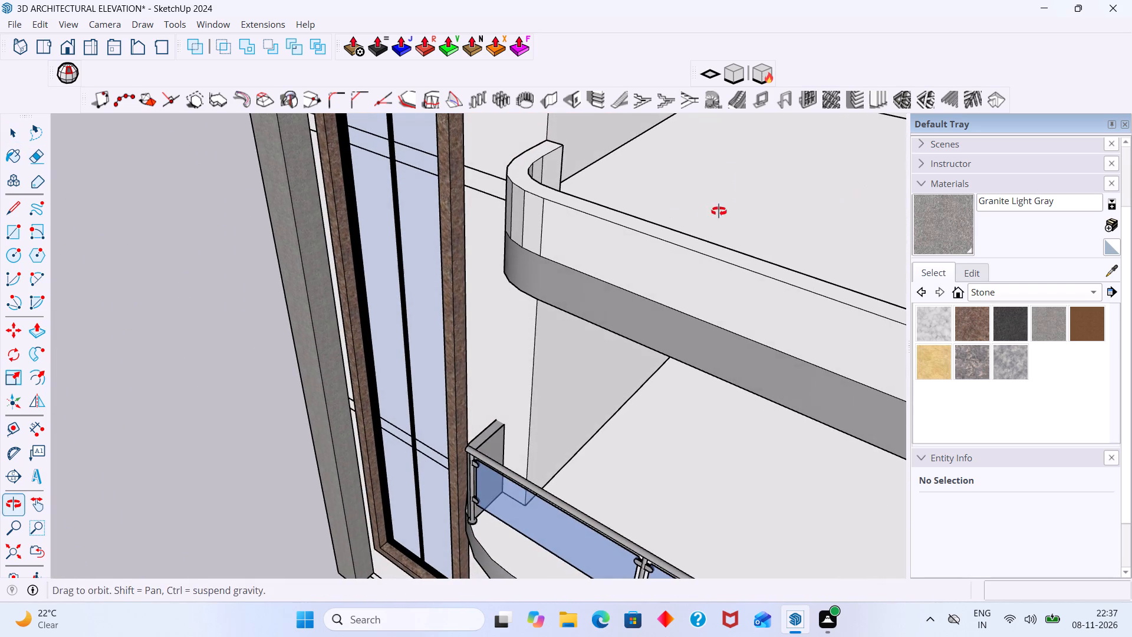
{"action": "middle_click_drag", "start_coordinate": [719, 211], "coordinate": [714, 211]}
{"action": "scroll", "coordinate": [530, 190], "scroll_direction": "down", "scroll_amount": 4}
{"action": "scroll", "coordinate": [557, 176], "scroll_direction": "up", "scroll_amount": 4}
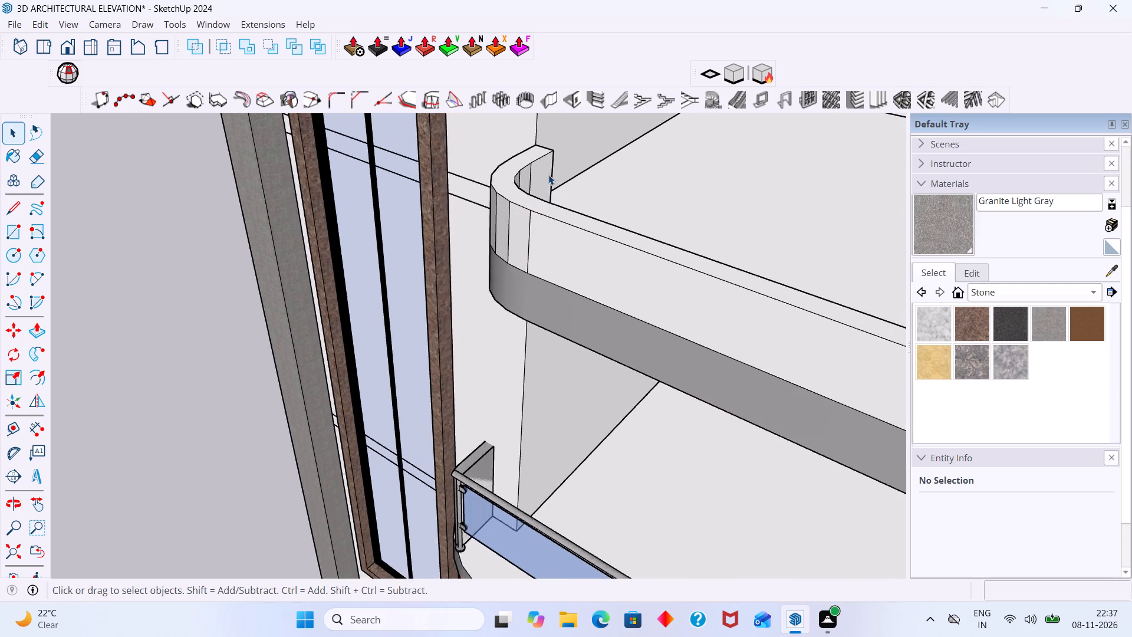
{"action": "scroll", "coordinate": [548, 175], "scroll_direction": "up", "scroll_amount": 3}
{"action": "scroll", "coordinate": [546, 178], "scroll_direction": "down", "scroll_amount": 20}
{"action": "scroll", "coordinate": [546, 178], "scroll_direction": "down", "scroll_amount": 1}
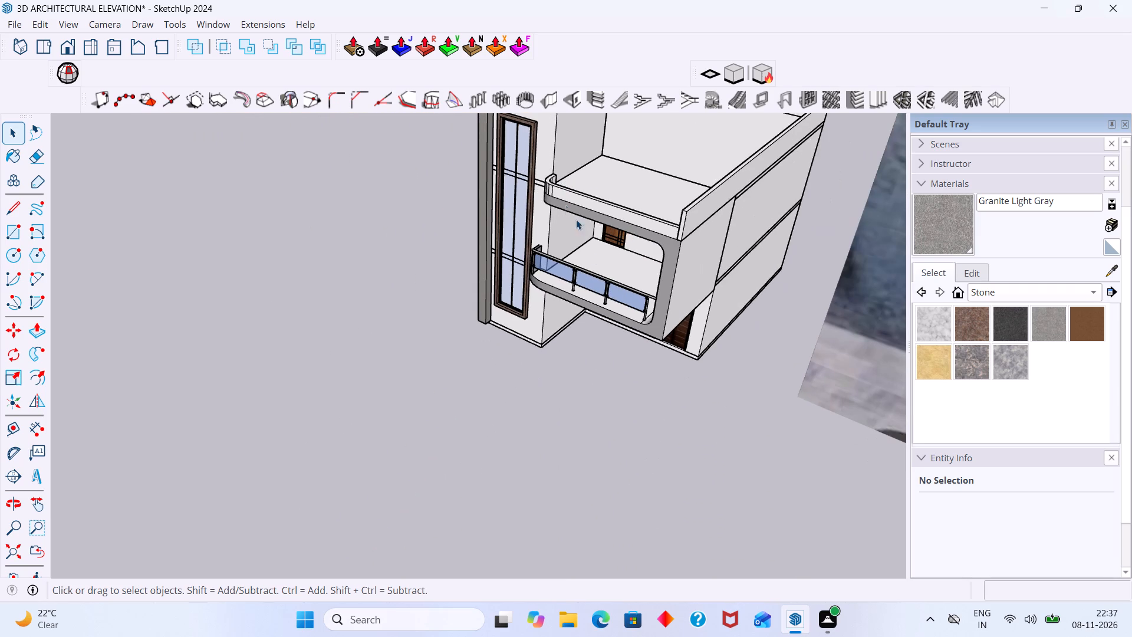
{"action": "left_click", "coordinate": [554, 340]}
{"action": "middle_click_drag", "start_coordinate": [545, 225], "coordinate": [639, 238]}
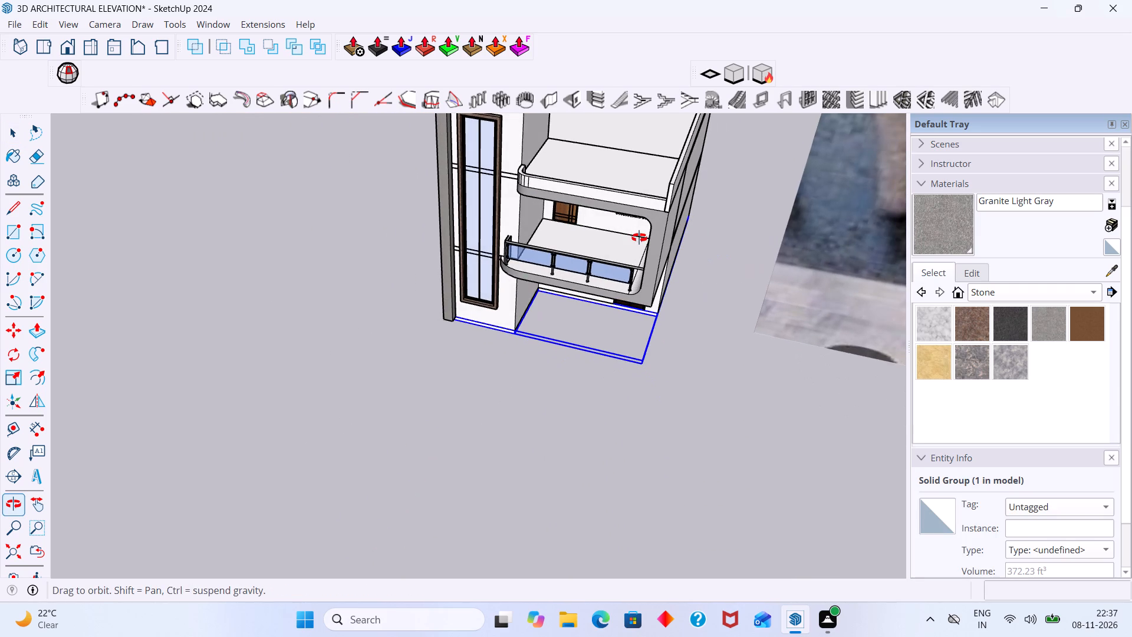
{"action": "middle_click_drag", "start_coordinate": [639, 238], "coordinate": [523, 318]}
{"action": "left_click", "coordinate": [277, 298]}
{"action": "scroll", "coordinate": [363, 275], "scroll_direction": "down", "scroll_amount": 3}
{"action": "middle_click_drag", "start_coordinate": [359, 287], "coordinate": [541, 255]}
{"action": "scroll", "coordinate": [432, 248], "scroll_direction": "down", "scroll_amount": 3}
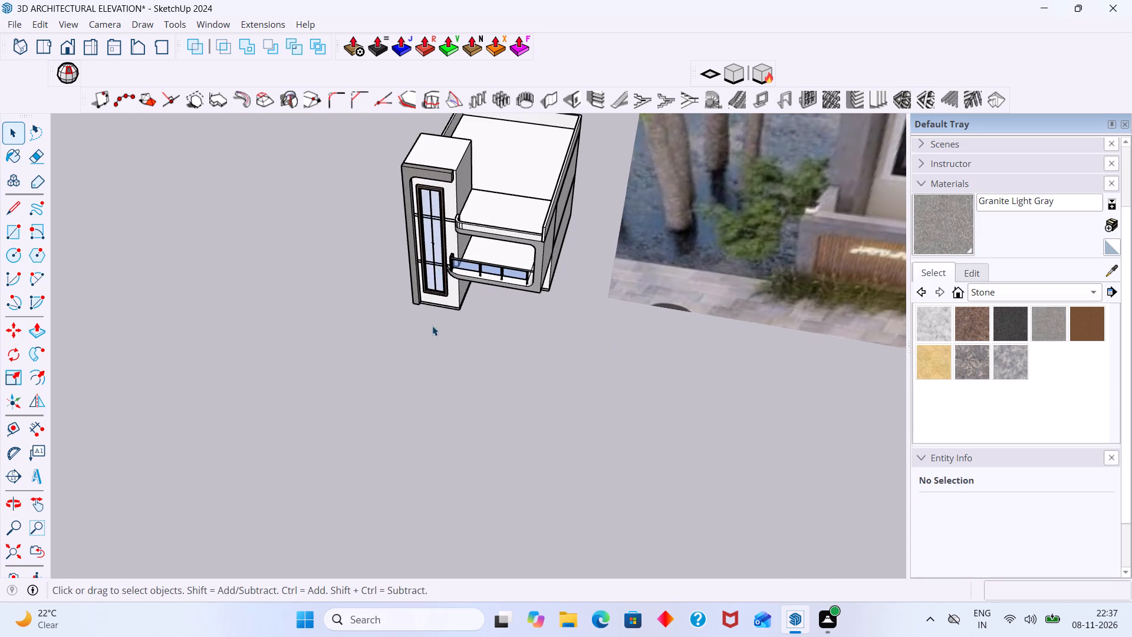
{"action": "scroll", "coordinate": [435, 327], "scroll_direction": "down", "scroll_amount": 2}
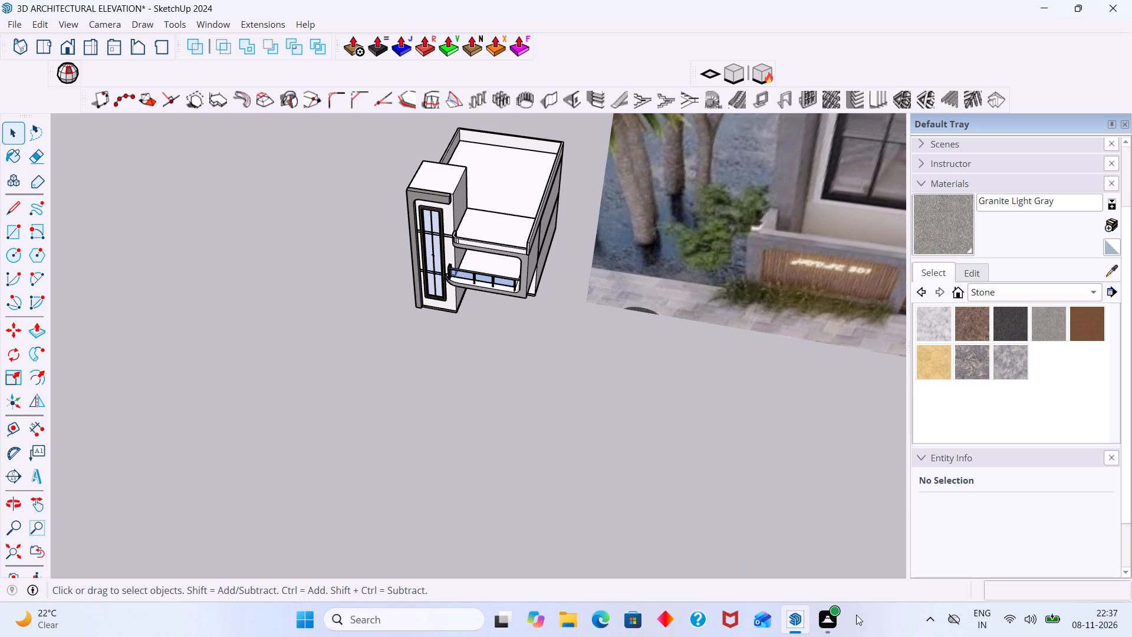
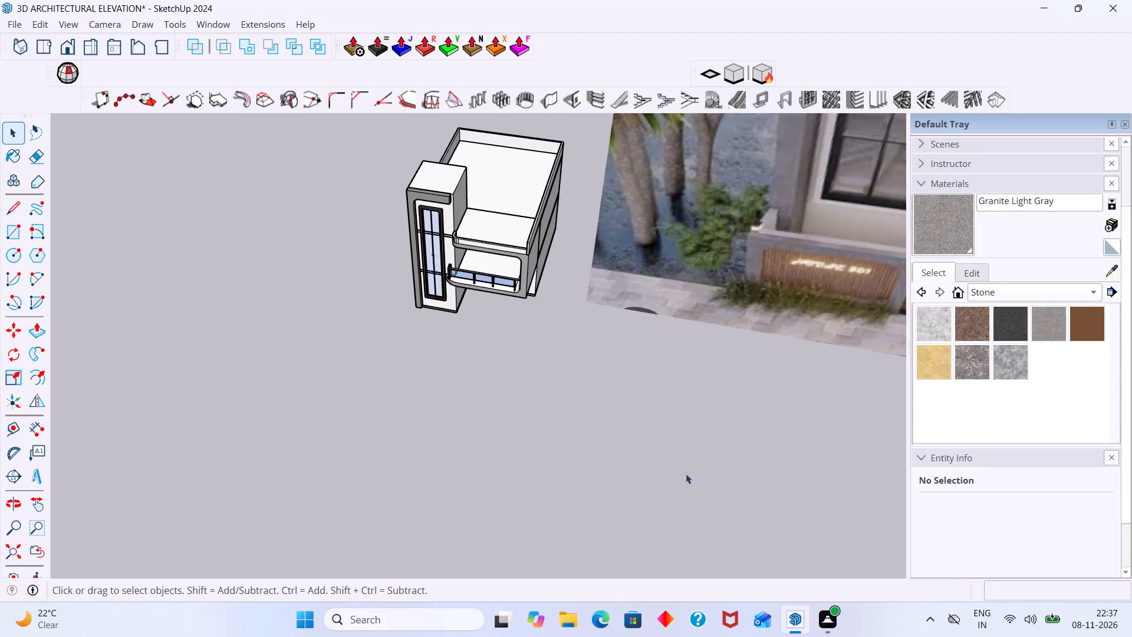
Compare the house model's front elevation with the reference photo beside it.
{"action": "middle_click_drag", "start_coordinate": [619, 445], "coordinate": [682, 363]}
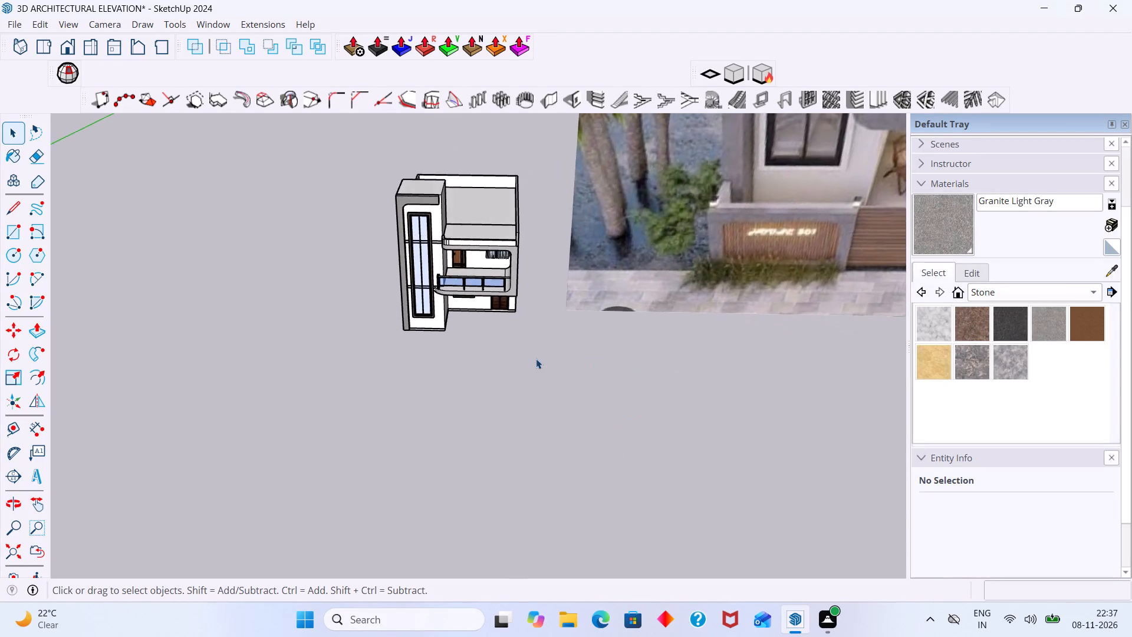
{"action": "scroll", "coordinate": [531, 351], "scroll_direction": "up", "scroll_amount": 2}
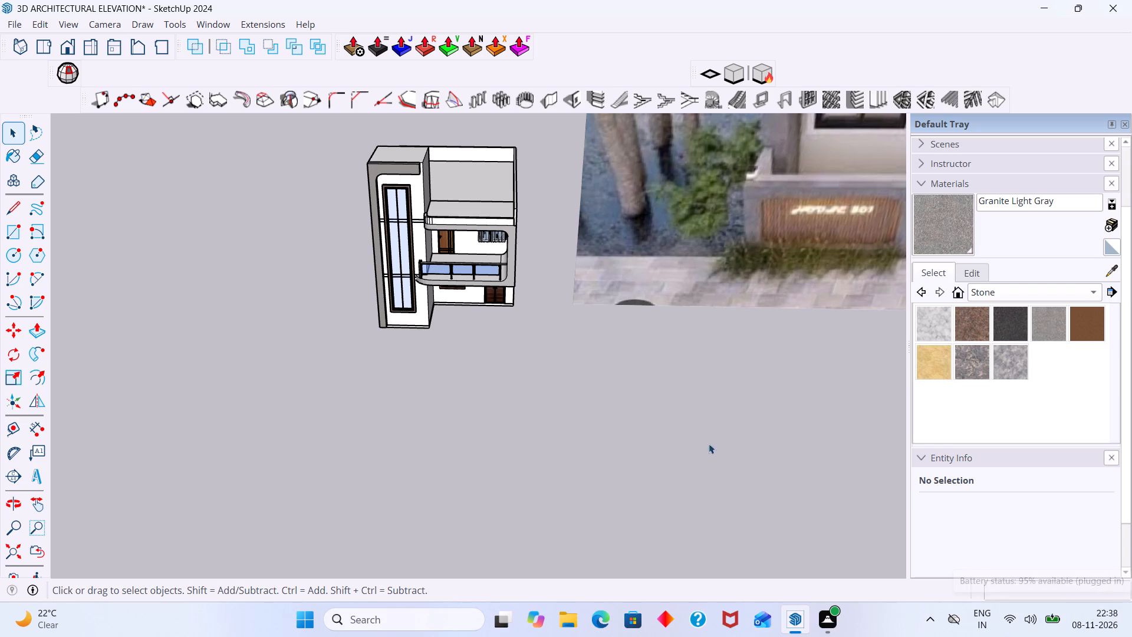
{"action": "scroll", "coordinate": [423, 194], "scroll_direction": "up", "scroll_amount": 9}
{"action": "middle_click_drag", "start_coordinate": [442, 231], "coordinate": [554, 209]}
{"action": "scroll", "coordinate": [474, 196], "scroll_direction": "up", "scroll_amount": 4}
{"action": "scroll", "coordinate": [433, 231], "scroll_direction": "up", "scroll_amount": 2}
{"action": "scroll", "coordinate": [432, 237], "scroll_direction": "down", "scroll_amount": 9}
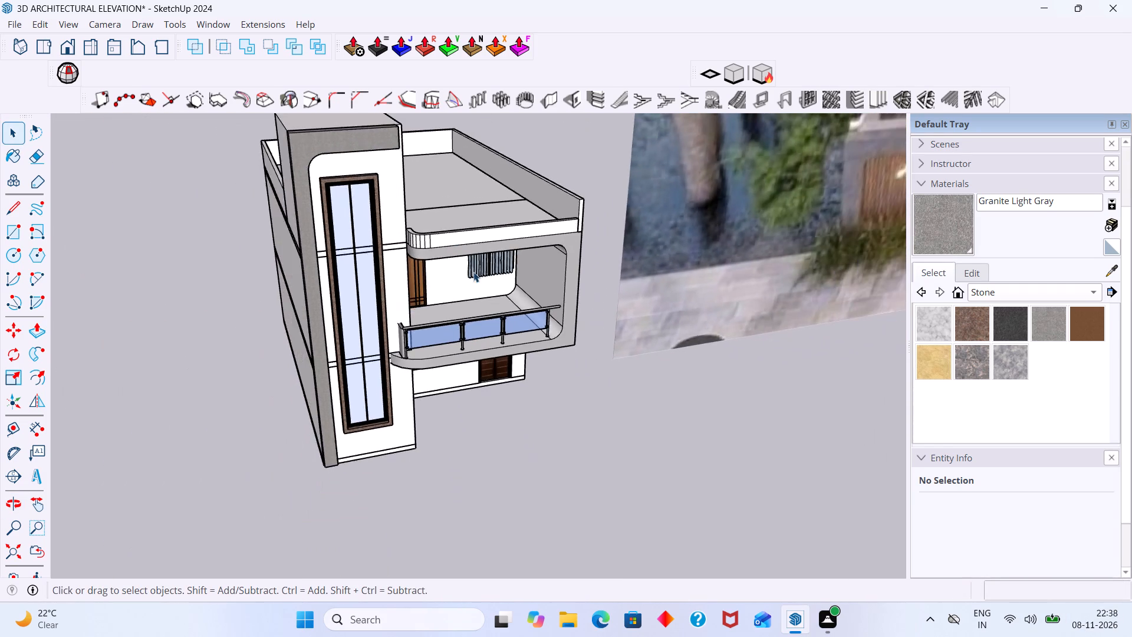
{"action": "scroll", "coordinate": [473, 272], "scroll_direction": "down", "scroll_amount": 5}
{"action": "middle_click_drag", "start_coordinate": [522, 337], "coordinate": [404, 436], "text": "shift"}
{"action": "scroll", "coordinate": [442, 398], "scroll_direction": "down", "scroll_amount": 7}
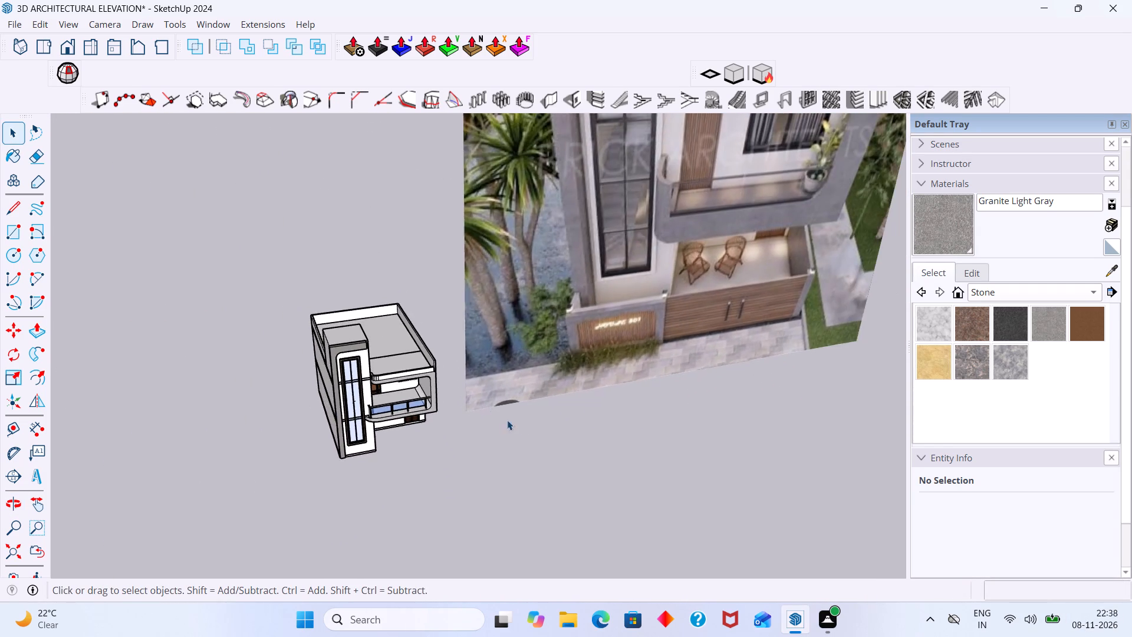
{"action": "scroll", "coordinate": [524, 416], "scroll_direction": "down", "scroll_amount": 8}
{"action": "middle_click_drag", "start_coordinate": [534, 418], "coordinate": [558, 356]}
{"action": "scroll", "coordinate": [631, 240], "scroll_direction": "up", "scroll_amount": 2}
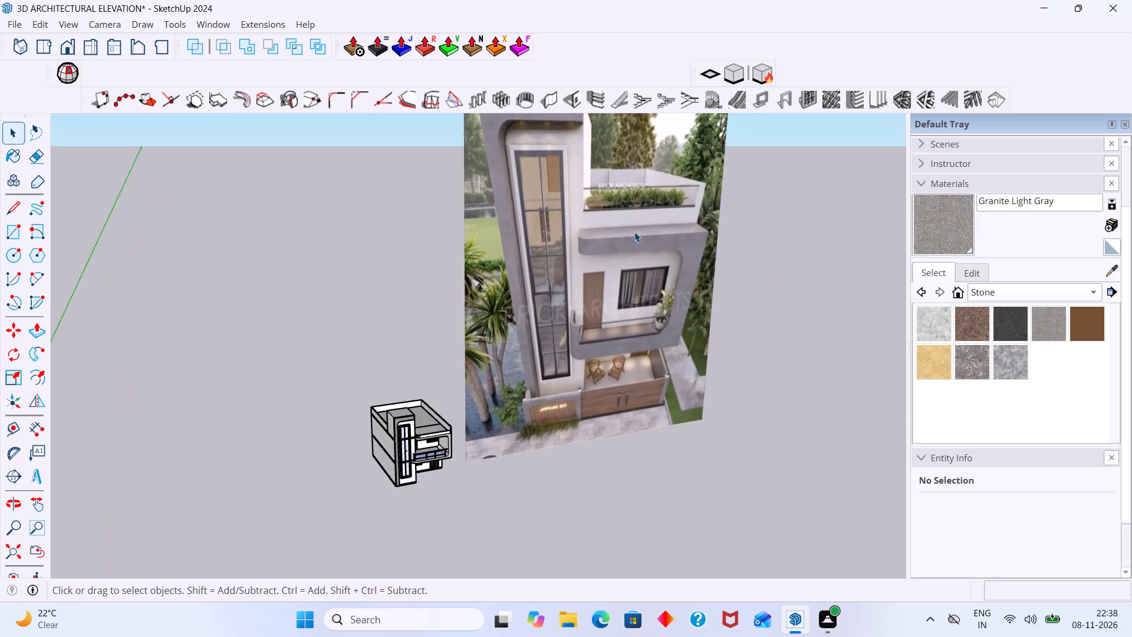
{"action": "scroll", "coordinate": [634, 222], "scroll_direction": "up", "scroll_amount": 5}
{"action": "middle_click_drag", "start_coordinate": [588, 243], "coordinate": [539, 235]}
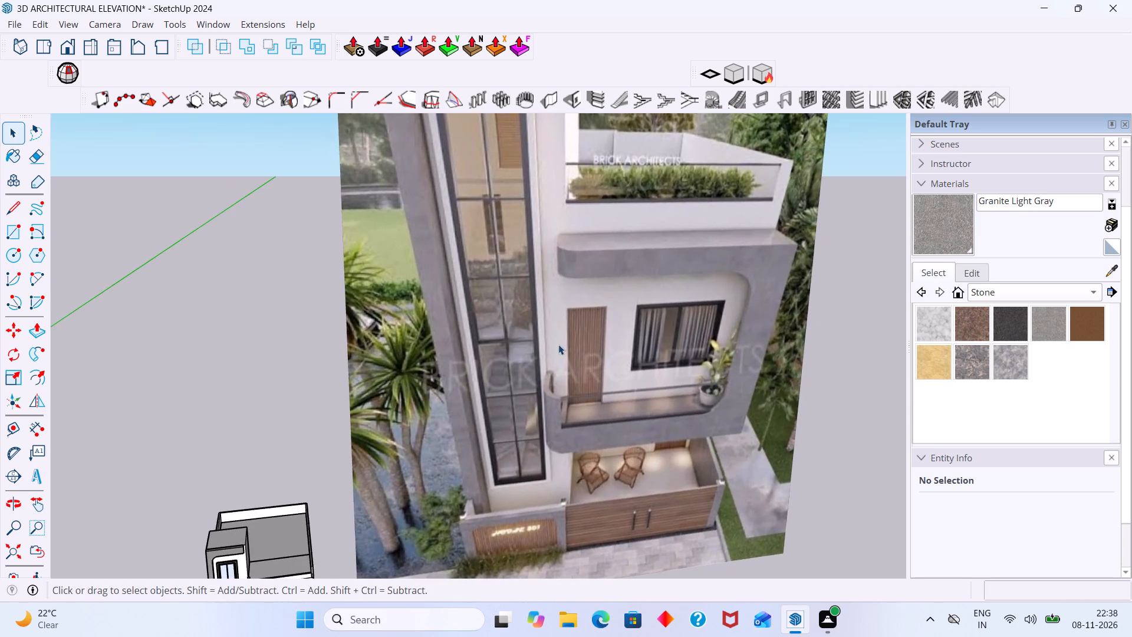
{"action": "middle_click_drag", "start_coordinate": [568, 424], "coordinate": [584, 275]}
{"action": "middle_click_drag", "start_coordinate": [405, 494], "coordinate": [436, 387], "text": "shift"}
{"action": "scroll", "coordinate": [287, 355], "scroll_direction": "up", "scroll_amount": 3}
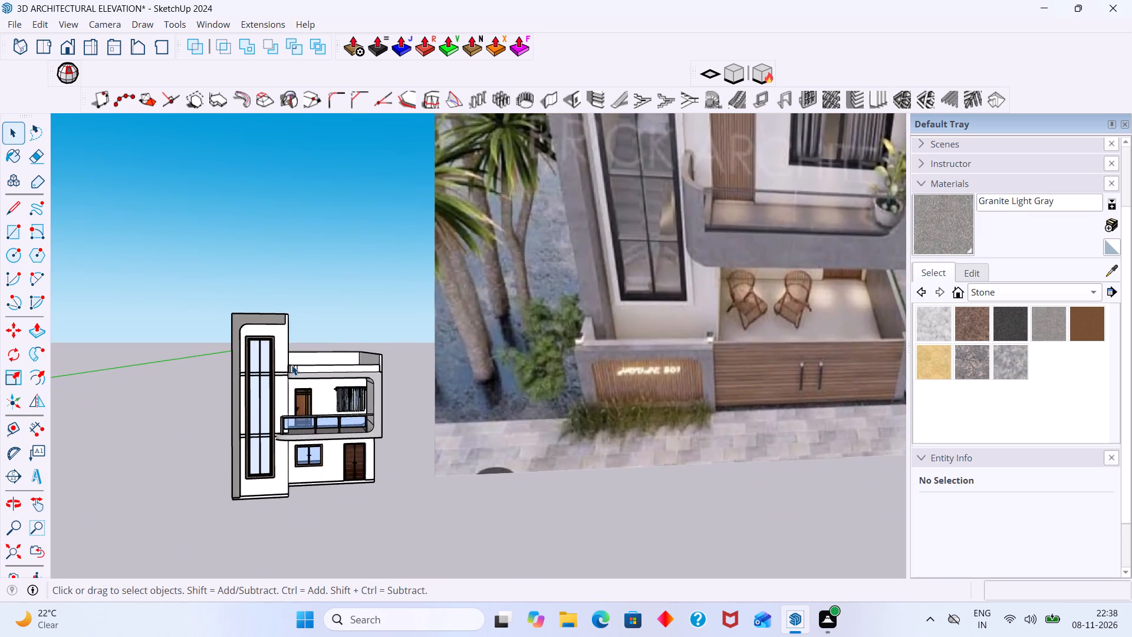
Paint the long straight outer face of the low front parapet on the roof terrace with Sandstone from the Stone materials.
{"action": "middle_click_drag", "start_coordinate": [292, 365], "coordinate": [318, 459]}
{"action": "scroll", "coordinate": [323, 420], "scroll_direction": "up", "scroll_amount": 6}
{"action": "middle_click_drag", "start_coordinate": [299, 387], "coordinate": [301, 462]}
{"action": "scroll", "coordinate": [295, 354], "scroll_direction": "up", "scroll_amount": 7}
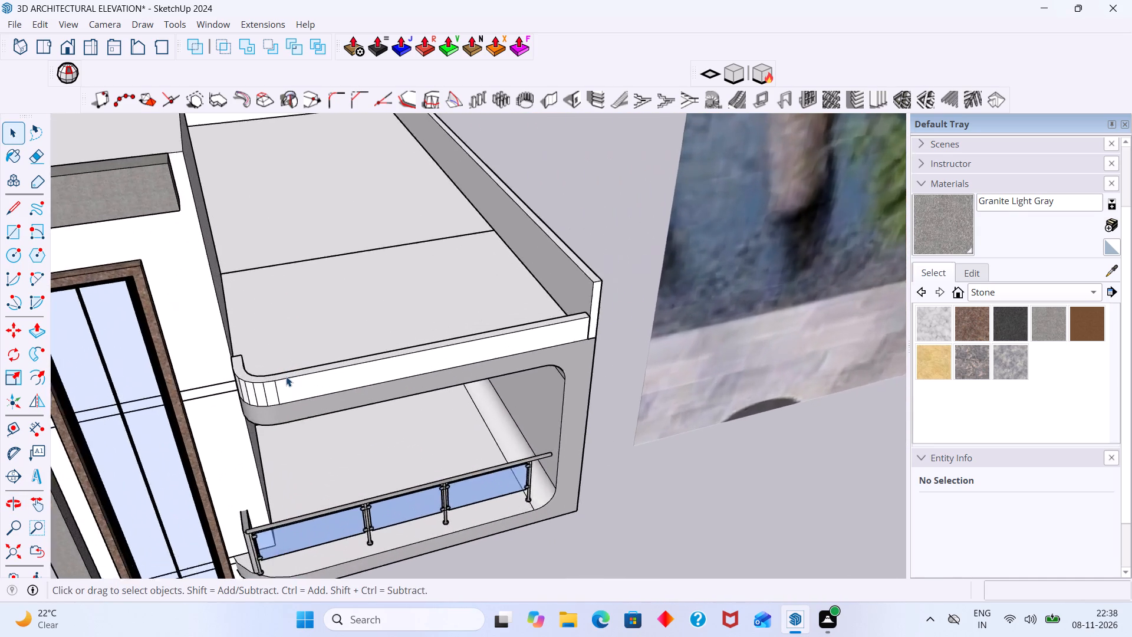
{"action": "scroll", "coordinate": [286, 376], "scroll_direction": "up", "scroll_amount": 8}
{"action": "middle_click_drag", "start_coordinate": [302, 402], "coordinate": [328, 384]}
{"action": "scroll", "coordinate": [328, 383], "scroll_direction": "up", "scroll_amount": 2}
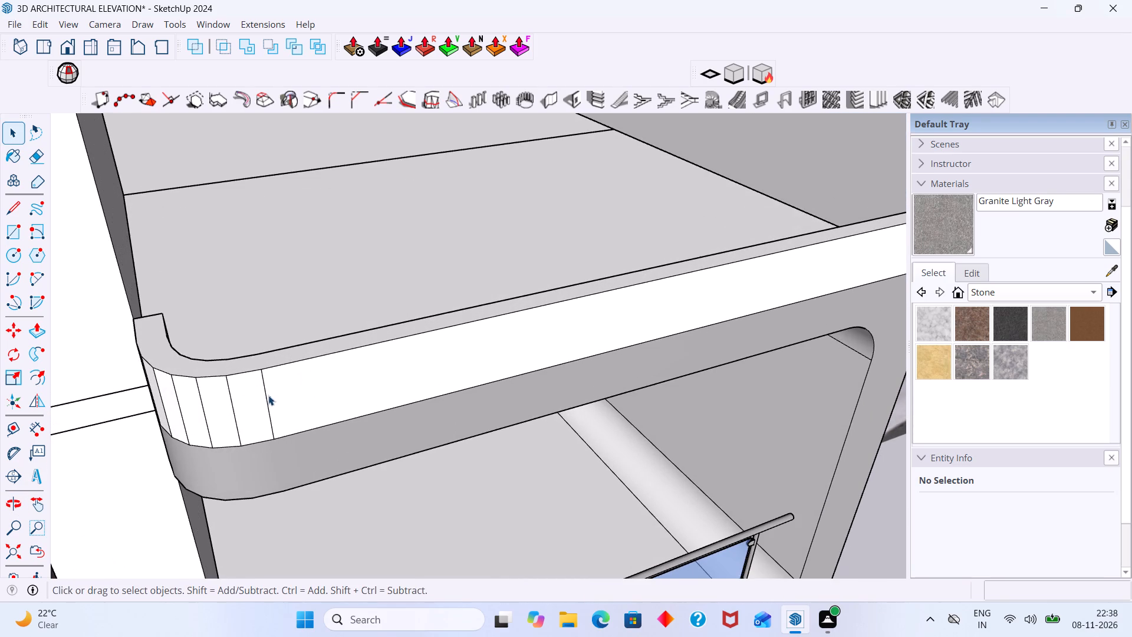
{"action": "scroll", "coordinate": [300, 390], "scroll_direction": "down", "scroll_amount": 4}
{"action": "scroll", "coordinate": [278, 395], "scroll_direction": "up", "scroll_amount": 2}
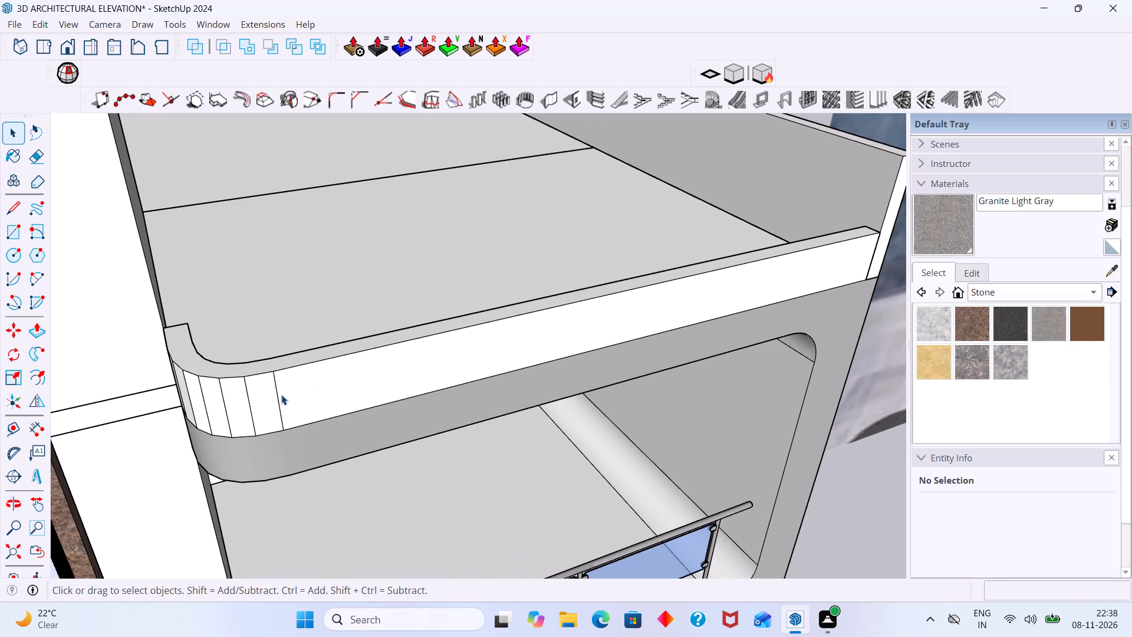
{"action": "middle_click_drag", "start_coordinate": [272, 382], "coordinate": [283, 439]}
{"action": "scroll", "coordinate": [335, 410], "scroll_direction": "up", "scroll_amount": 2}
{"action": "left_click", "coordinate": [346, 419]}
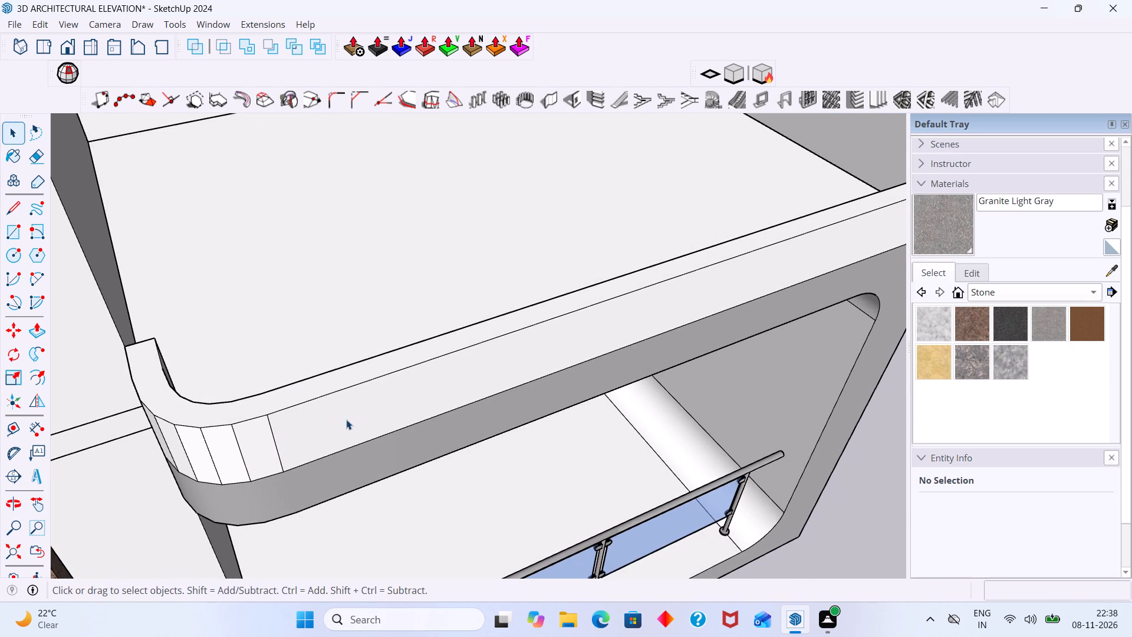
{"action": "left_click", "coordinate": [1077, 317]}
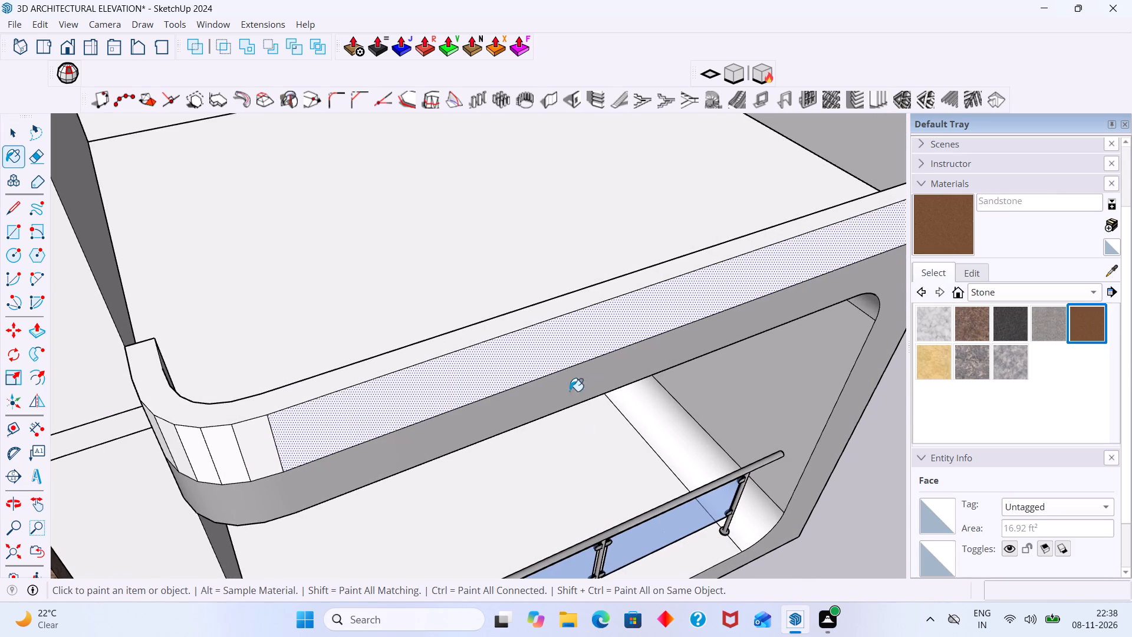
{"action": "left_click", "coordinate": [512, 359]}
Paint each outer facet of the front parapet's rounded corner with Sandstone.
{"action": "middle_click_drag", "start_coordinate": [530, 359], "coordinate": [512, 214]}
{"action": "middle_click_drag", "start_coordinate": [498, 312], "coordinate": [743, 274]}
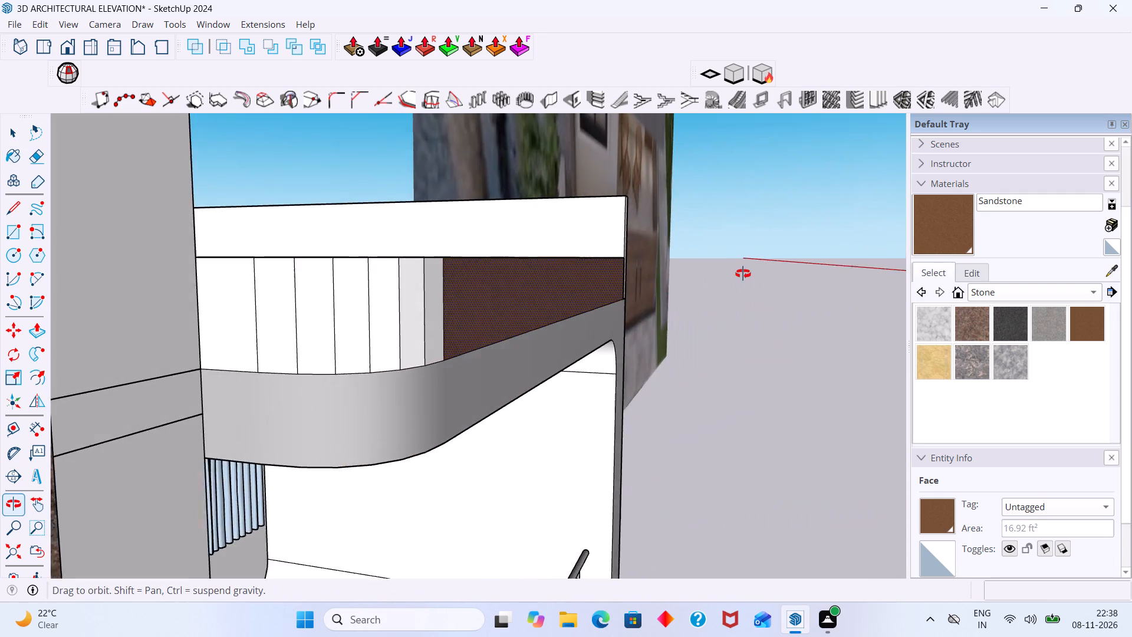
{"action": "middle_click_drag", "start_coordinate": [743, 274], "coordinate": [686, 286]}
{"action": "scroll", "coordinate": [394, 327], "scroll_direction": "up", "scroll_amount": 2}
{"action": "left_click", "coordinate": [379, 320]}
{"action": "left_click", "coordinate": [343, 323]}
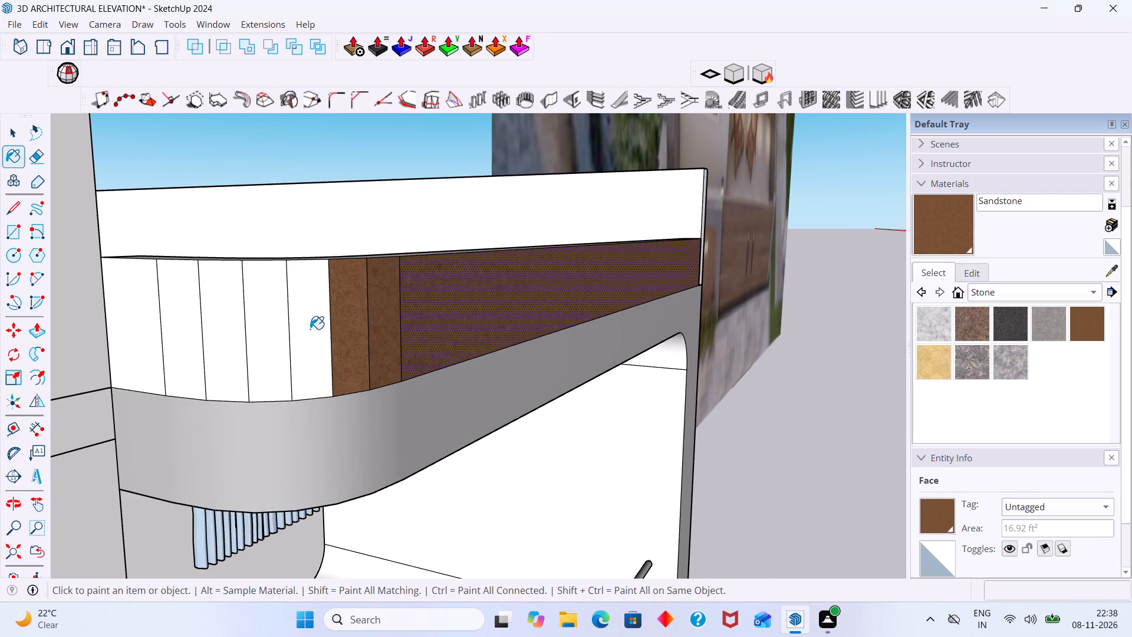
{"action": "left_click", "coordinate": [310, 329]}
{"action": "left_click", "coordinate": [271, 336]}
{"action": "left_click", "coordinate": [222, 335]}
{"action": "left_click", "coordinate": [190, 335]}
{"action": "left_click", "coordinate": [154, 336]}
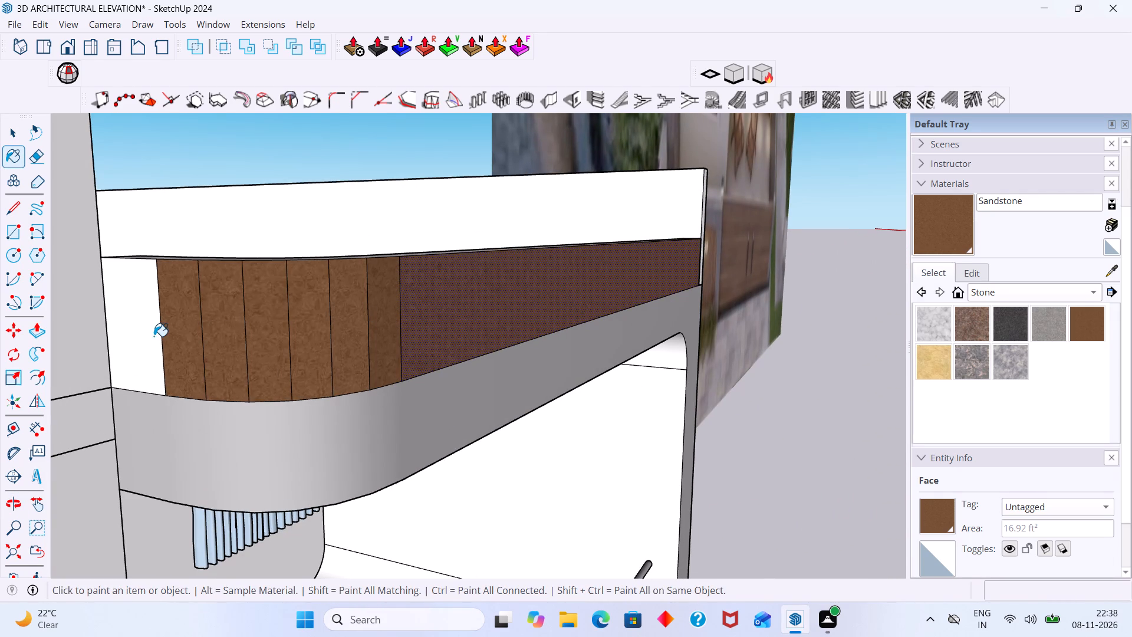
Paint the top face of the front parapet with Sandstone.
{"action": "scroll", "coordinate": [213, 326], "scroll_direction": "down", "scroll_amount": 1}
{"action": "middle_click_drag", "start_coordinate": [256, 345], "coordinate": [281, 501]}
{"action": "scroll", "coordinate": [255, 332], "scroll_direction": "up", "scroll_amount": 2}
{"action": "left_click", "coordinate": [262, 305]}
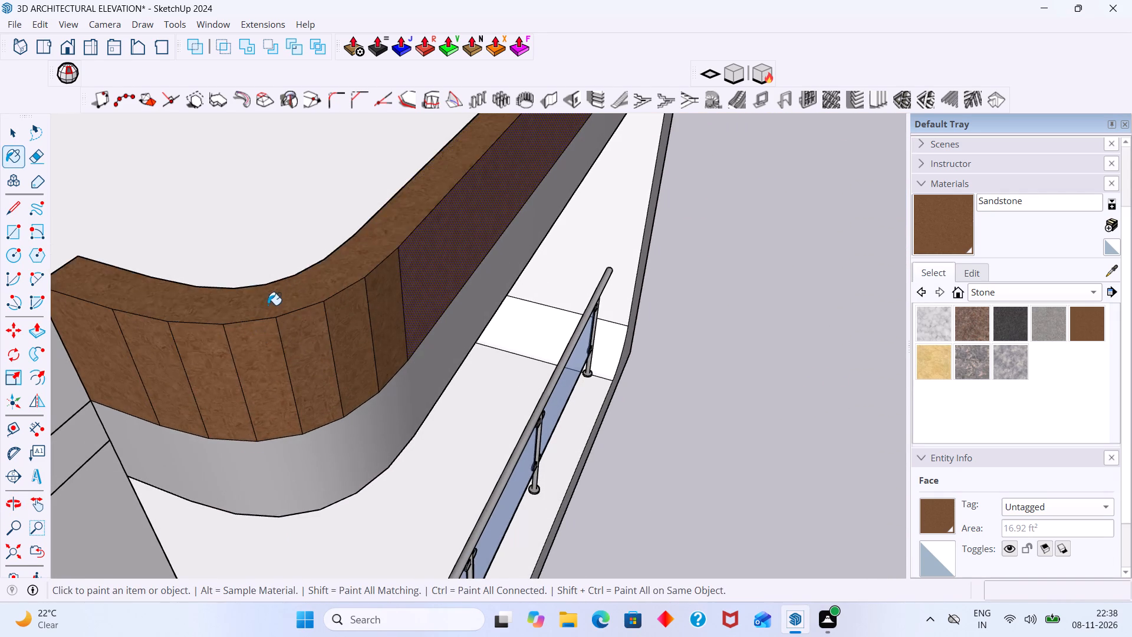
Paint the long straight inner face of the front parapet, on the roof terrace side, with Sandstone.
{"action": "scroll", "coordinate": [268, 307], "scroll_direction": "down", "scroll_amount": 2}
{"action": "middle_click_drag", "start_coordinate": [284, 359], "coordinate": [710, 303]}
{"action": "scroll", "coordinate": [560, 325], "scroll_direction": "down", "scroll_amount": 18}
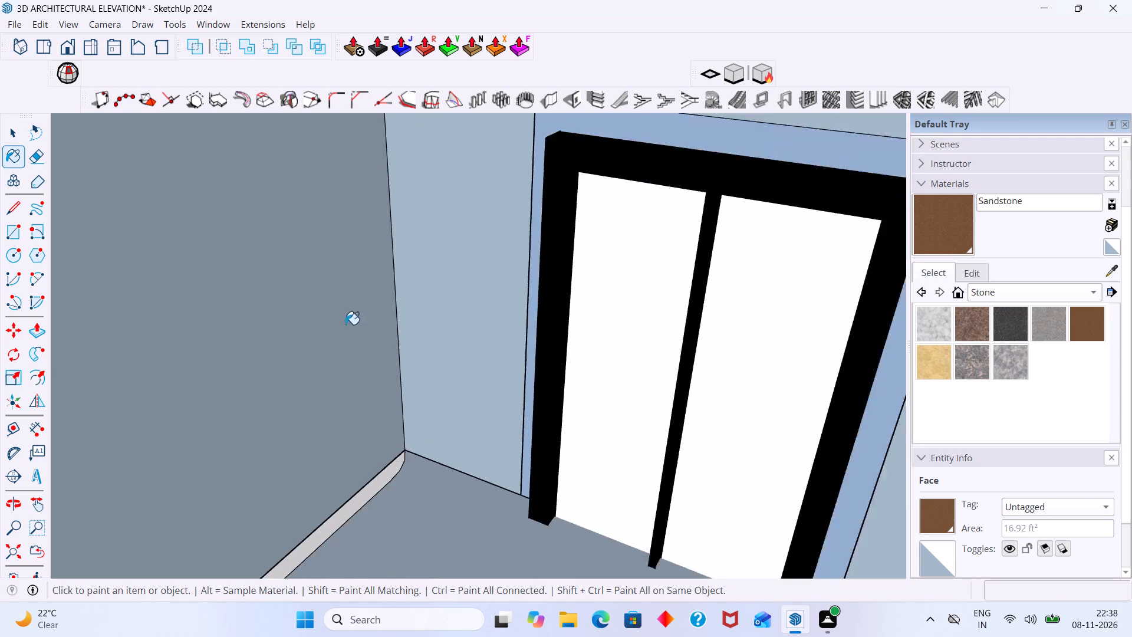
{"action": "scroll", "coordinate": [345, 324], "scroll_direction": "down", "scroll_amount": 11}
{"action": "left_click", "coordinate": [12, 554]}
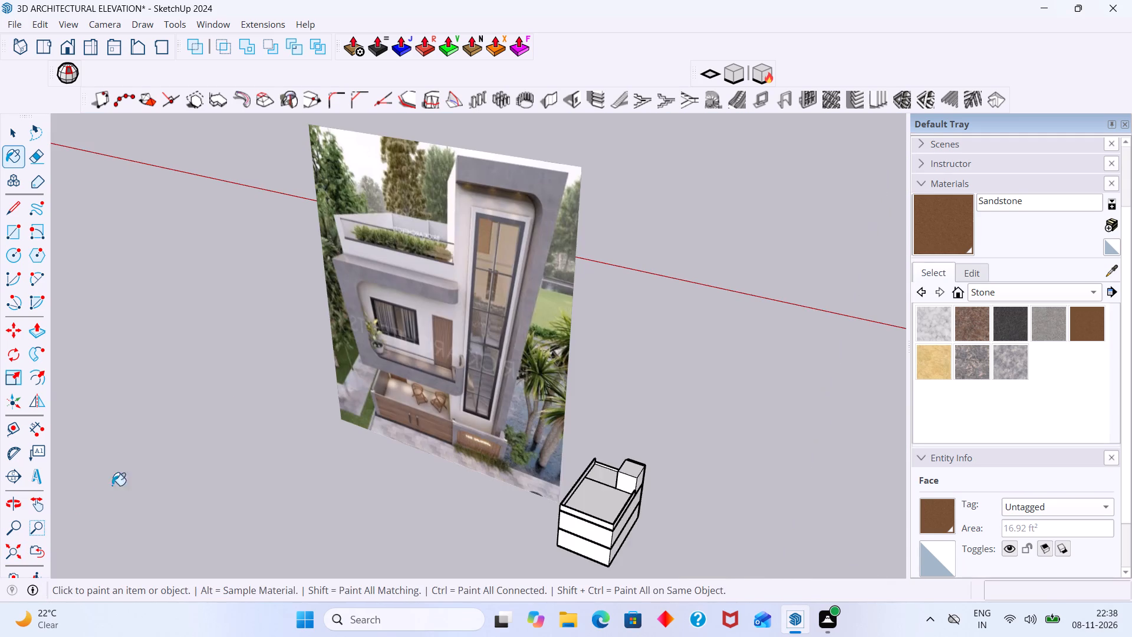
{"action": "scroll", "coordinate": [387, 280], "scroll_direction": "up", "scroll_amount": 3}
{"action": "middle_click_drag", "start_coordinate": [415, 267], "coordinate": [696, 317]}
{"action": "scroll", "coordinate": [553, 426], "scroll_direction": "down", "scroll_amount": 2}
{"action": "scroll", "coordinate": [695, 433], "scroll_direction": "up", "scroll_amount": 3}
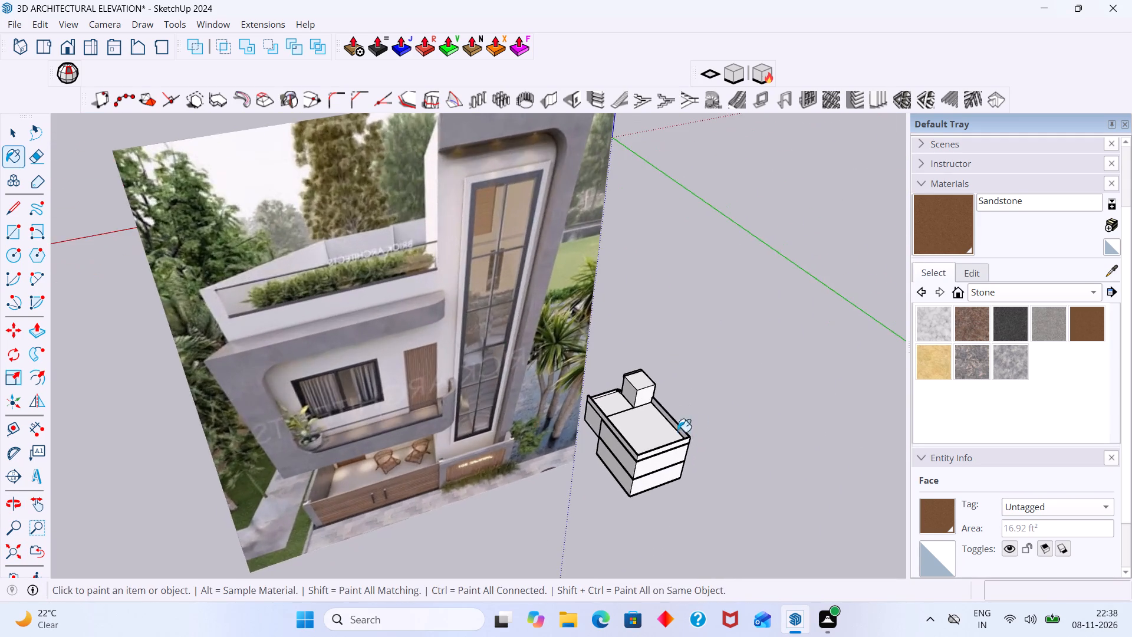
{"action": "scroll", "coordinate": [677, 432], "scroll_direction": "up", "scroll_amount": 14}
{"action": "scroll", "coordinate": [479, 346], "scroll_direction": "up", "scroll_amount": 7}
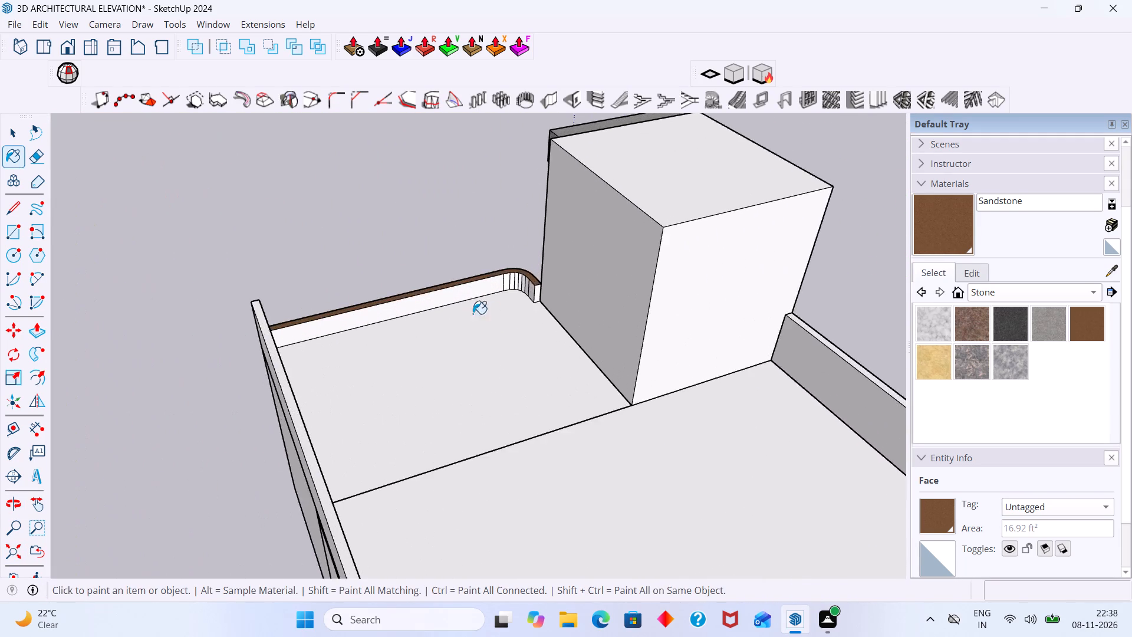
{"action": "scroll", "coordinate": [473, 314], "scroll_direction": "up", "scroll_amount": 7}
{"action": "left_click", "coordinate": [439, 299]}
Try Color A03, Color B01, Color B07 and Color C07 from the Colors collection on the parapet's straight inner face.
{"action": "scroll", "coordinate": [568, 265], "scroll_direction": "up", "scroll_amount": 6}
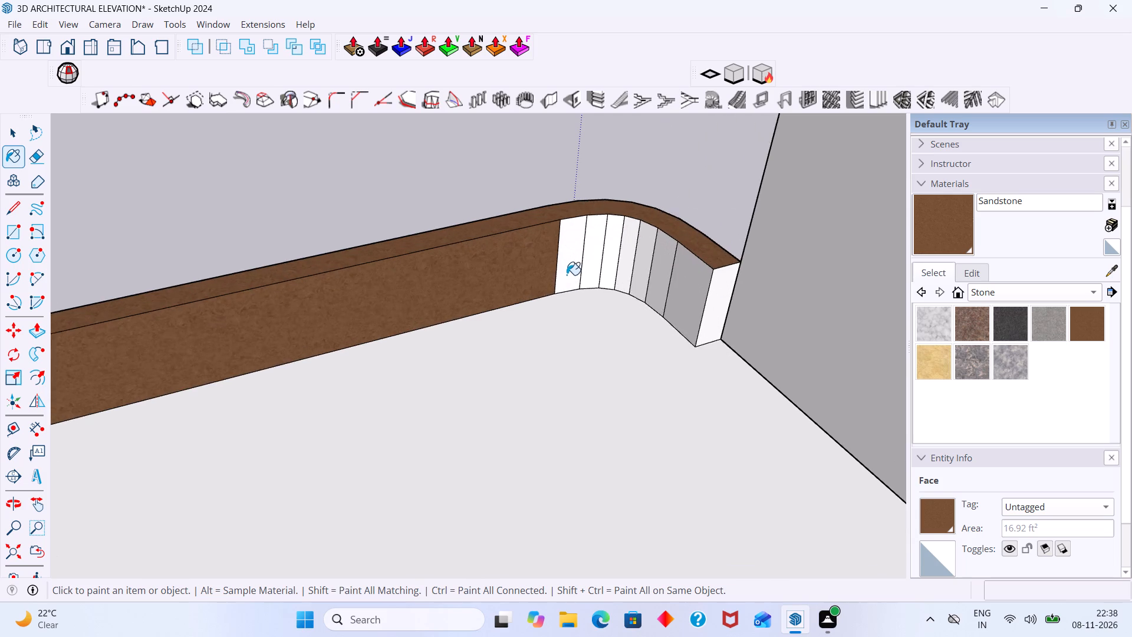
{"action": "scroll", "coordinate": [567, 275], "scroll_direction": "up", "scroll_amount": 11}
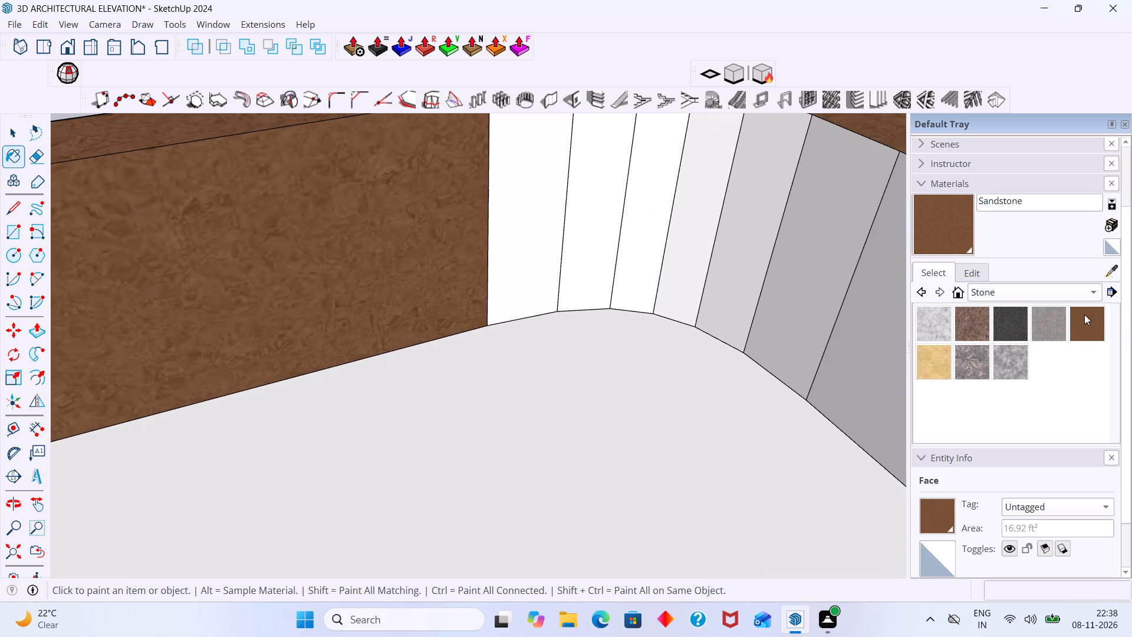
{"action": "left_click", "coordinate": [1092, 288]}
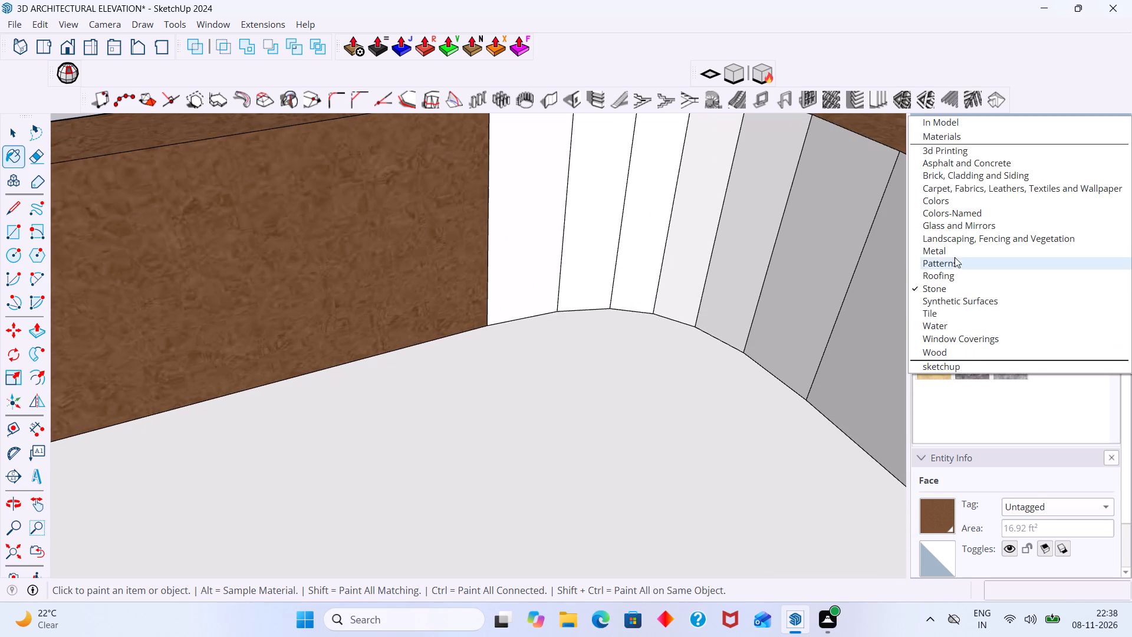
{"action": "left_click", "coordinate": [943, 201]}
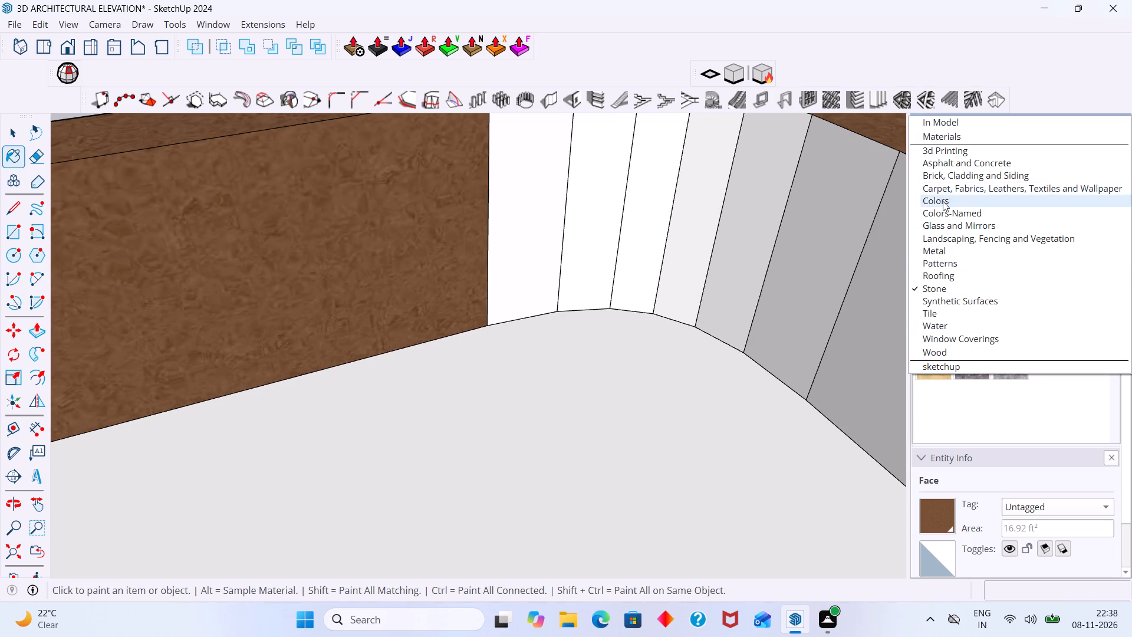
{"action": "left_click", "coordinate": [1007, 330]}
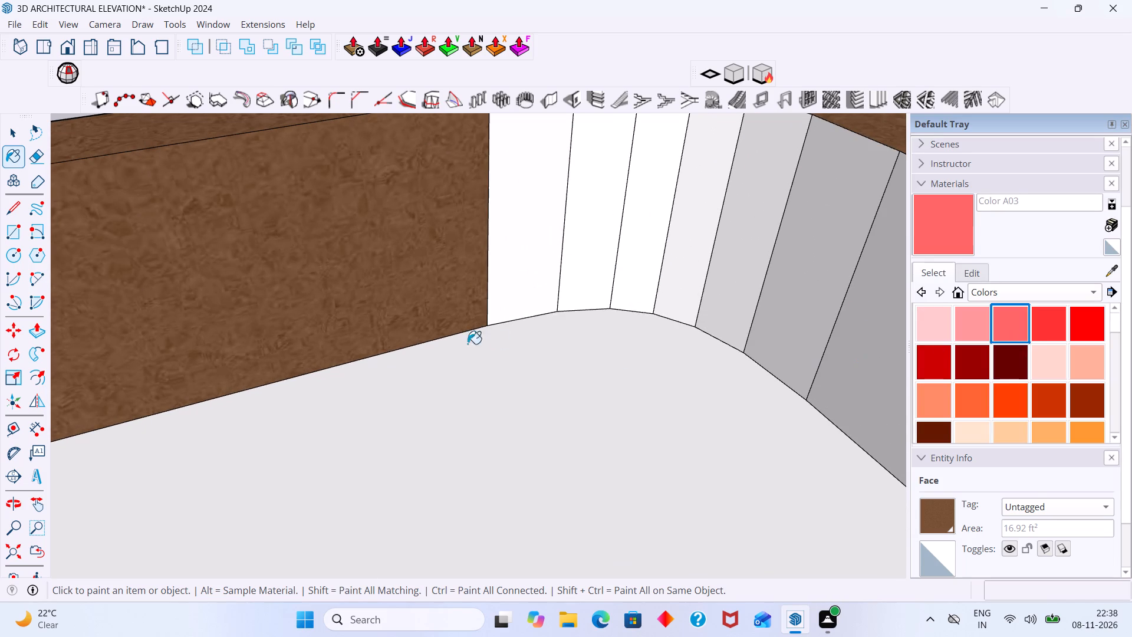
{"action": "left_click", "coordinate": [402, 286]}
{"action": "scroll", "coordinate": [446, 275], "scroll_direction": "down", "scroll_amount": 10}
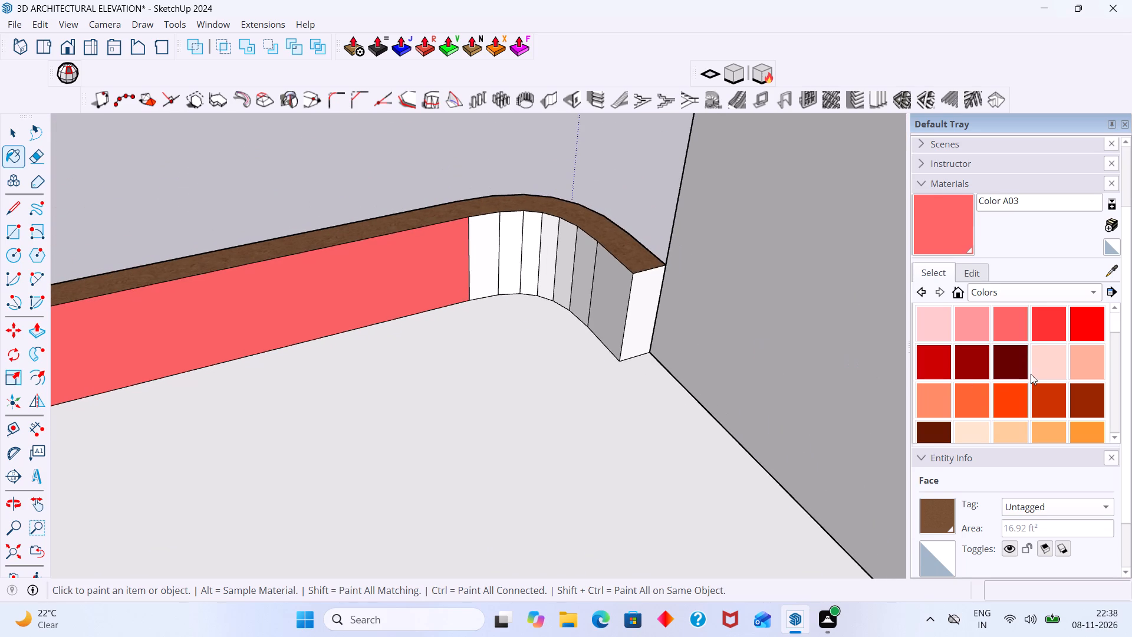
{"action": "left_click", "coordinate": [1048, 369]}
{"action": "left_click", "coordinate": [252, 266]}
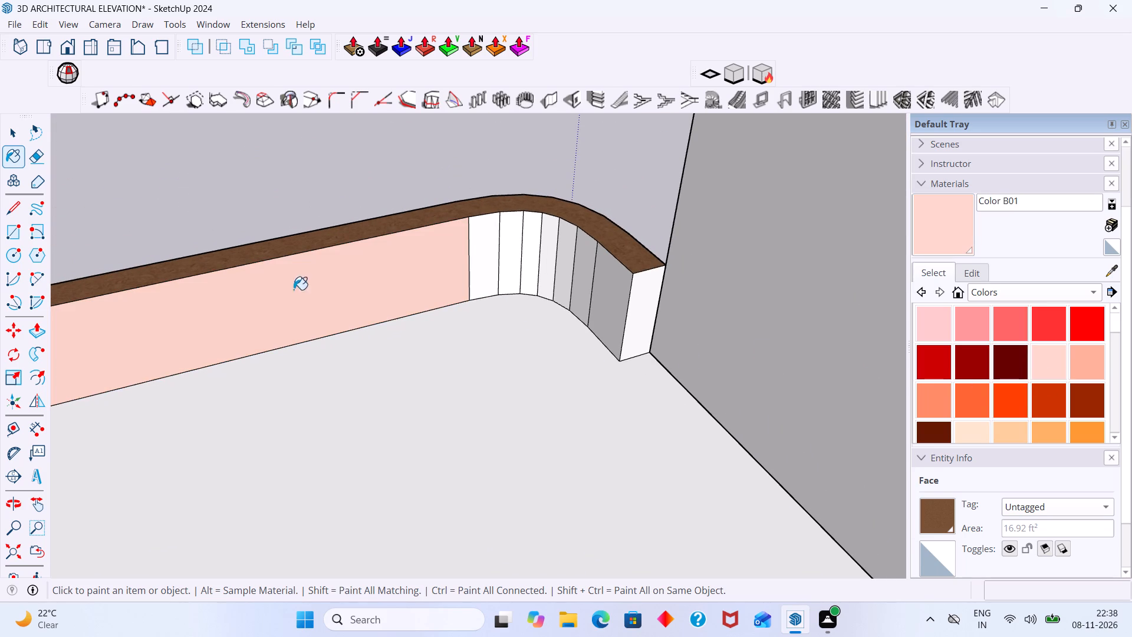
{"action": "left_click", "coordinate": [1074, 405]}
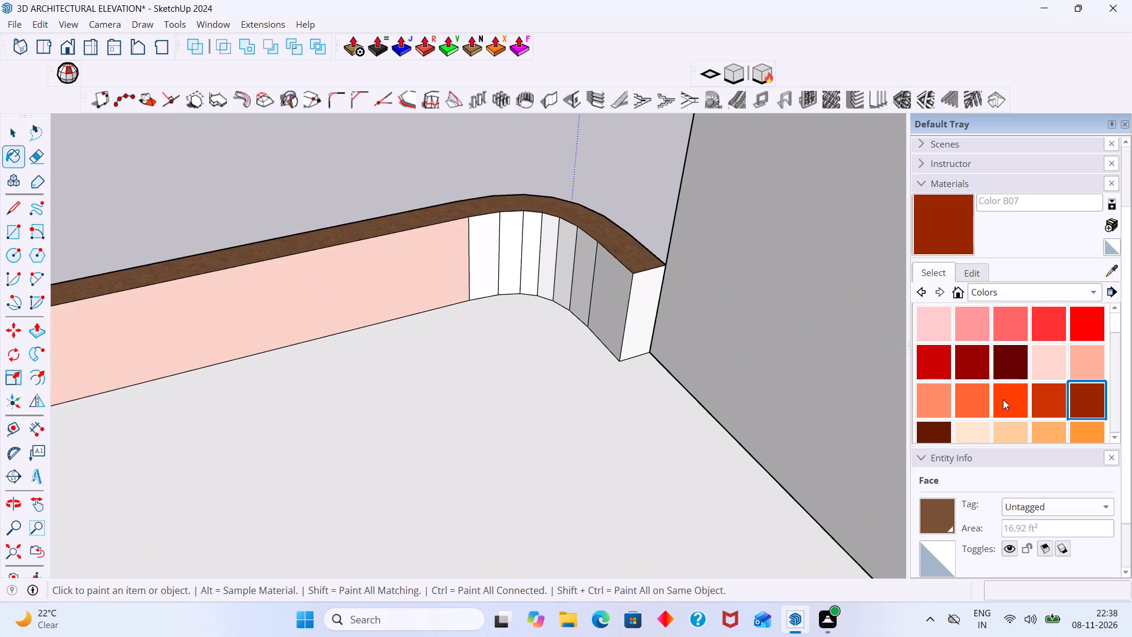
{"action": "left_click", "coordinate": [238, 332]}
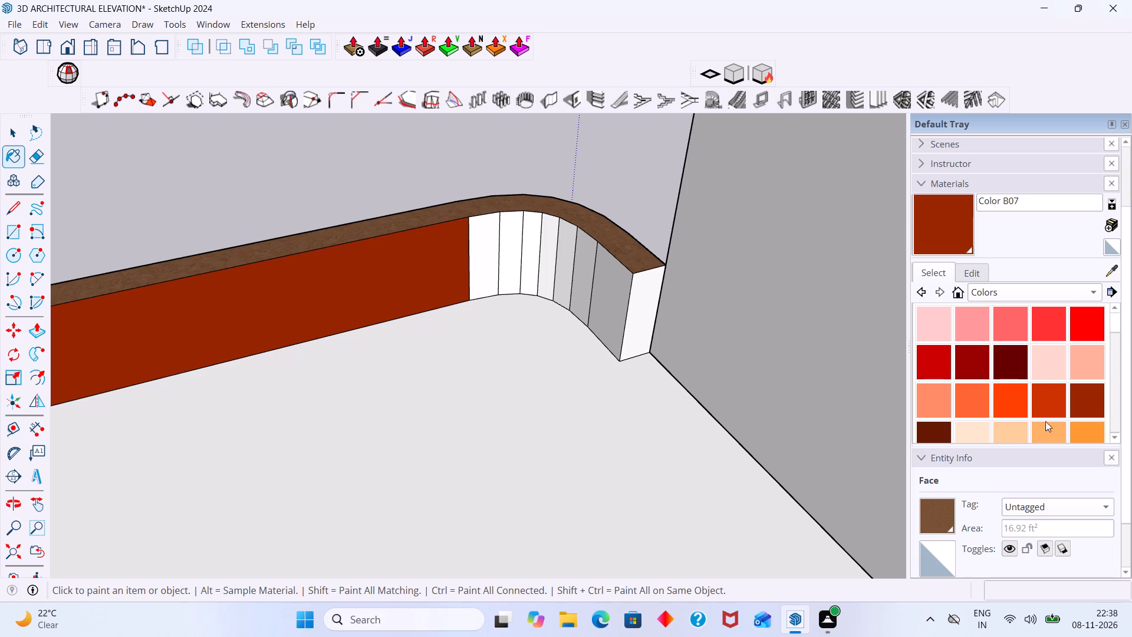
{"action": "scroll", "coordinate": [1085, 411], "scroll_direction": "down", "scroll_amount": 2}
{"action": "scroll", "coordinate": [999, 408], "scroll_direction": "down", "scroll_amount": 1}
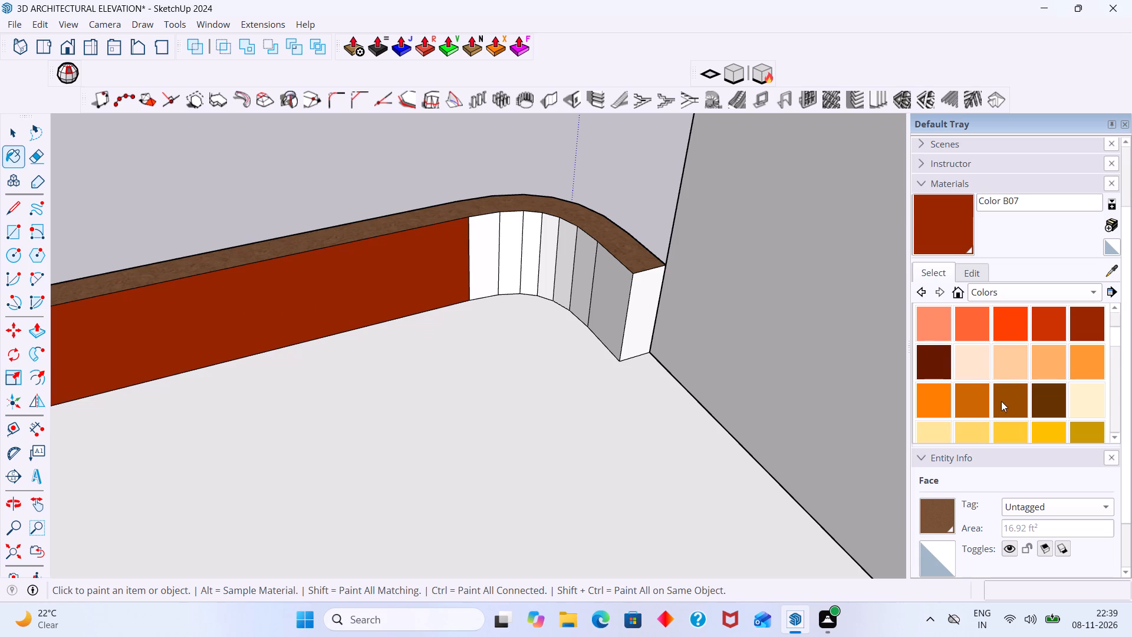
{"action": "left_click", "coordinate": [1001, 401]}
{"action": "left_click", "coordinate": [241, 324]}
Paint the parapet's top face and the first inner facet of its rounded corner with Color C07.
{"action": "middle_click_drag", "start_coordinate": [490, 307], "coordinate": [590, 324]}
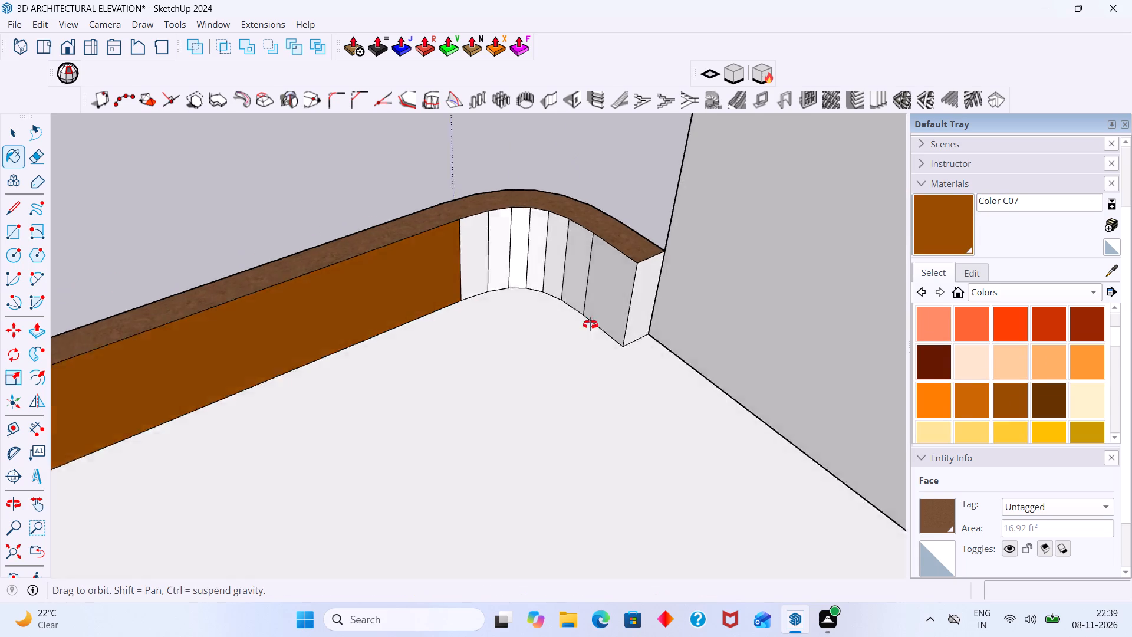
{"action": "middle_click_drag", "start_coordinate": [590, 324], "coordinate": [630, 321]}
{"action": "scroll", "coordinate": [364, 317], "scroll_direction": "up", "scroll_amount": 2}
{"action": "left_click", "coordinate": [320, 290]}
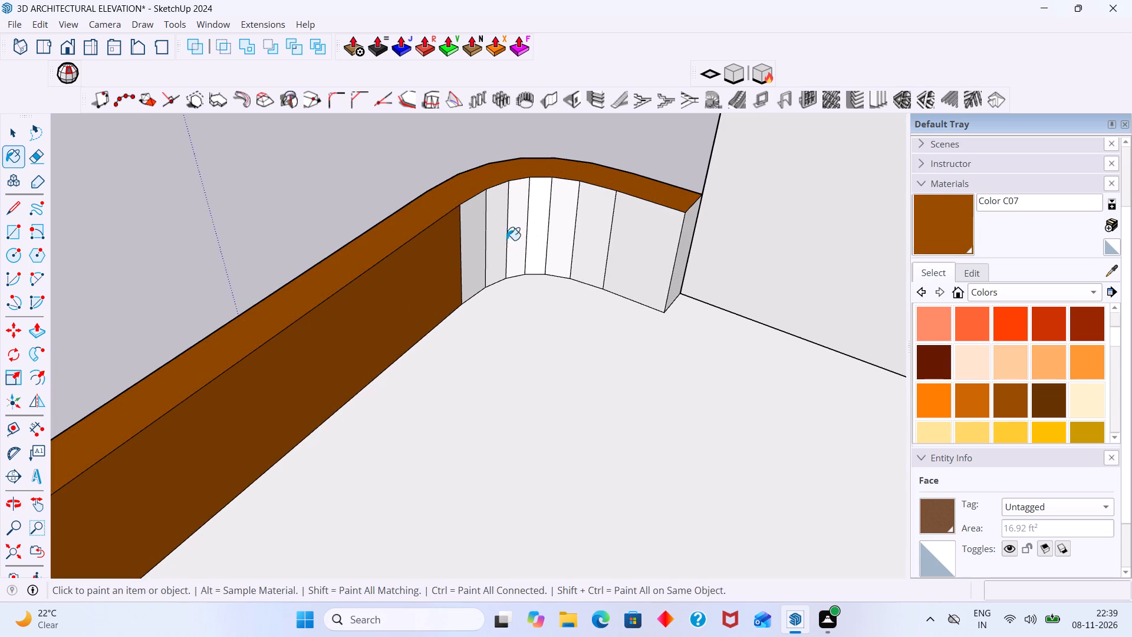
{"action": "left_click", "coordinate": [479, 251]}
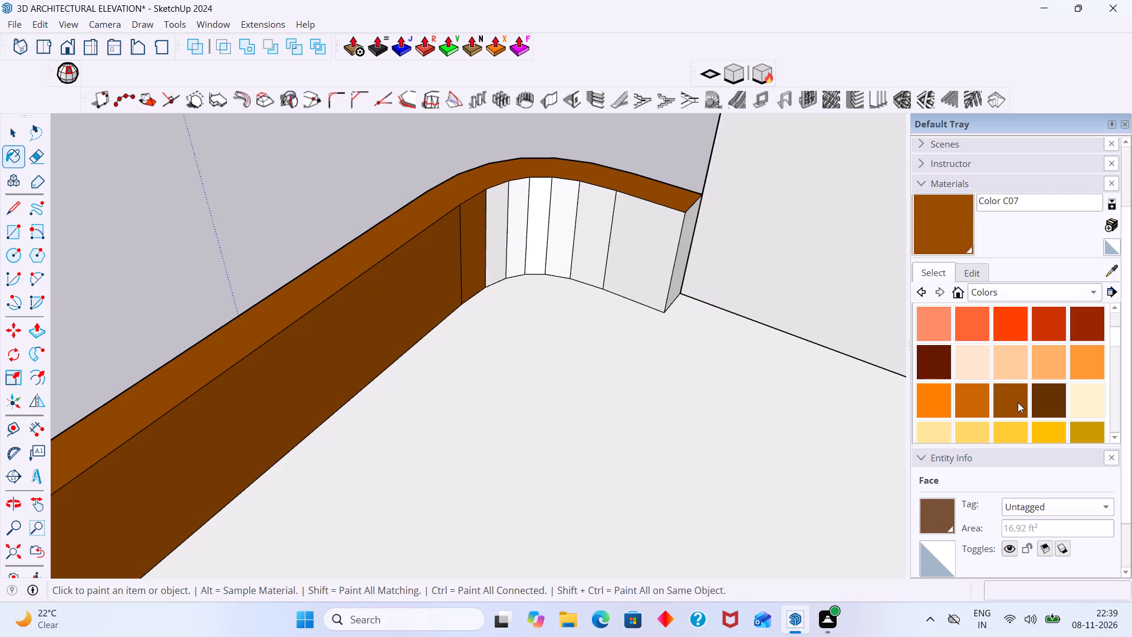
Repaint the parapet's straight inner face with Color C05.
{"action": "left_click", "coordinate": [939, 410]}
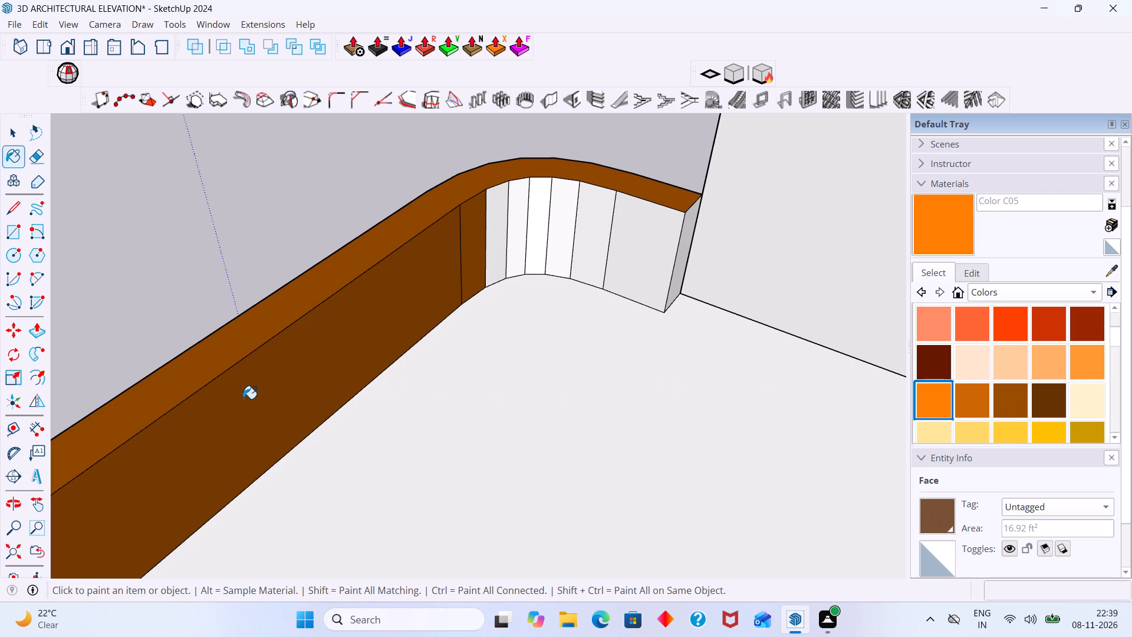
{"action": "left_click", "coordinate": [243, 399]}
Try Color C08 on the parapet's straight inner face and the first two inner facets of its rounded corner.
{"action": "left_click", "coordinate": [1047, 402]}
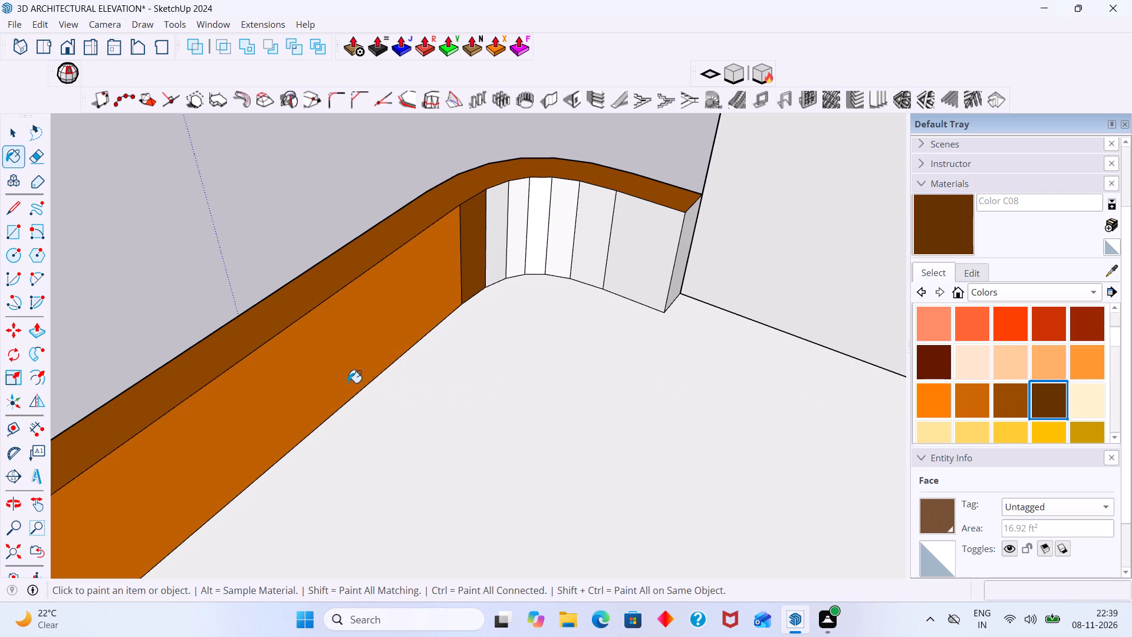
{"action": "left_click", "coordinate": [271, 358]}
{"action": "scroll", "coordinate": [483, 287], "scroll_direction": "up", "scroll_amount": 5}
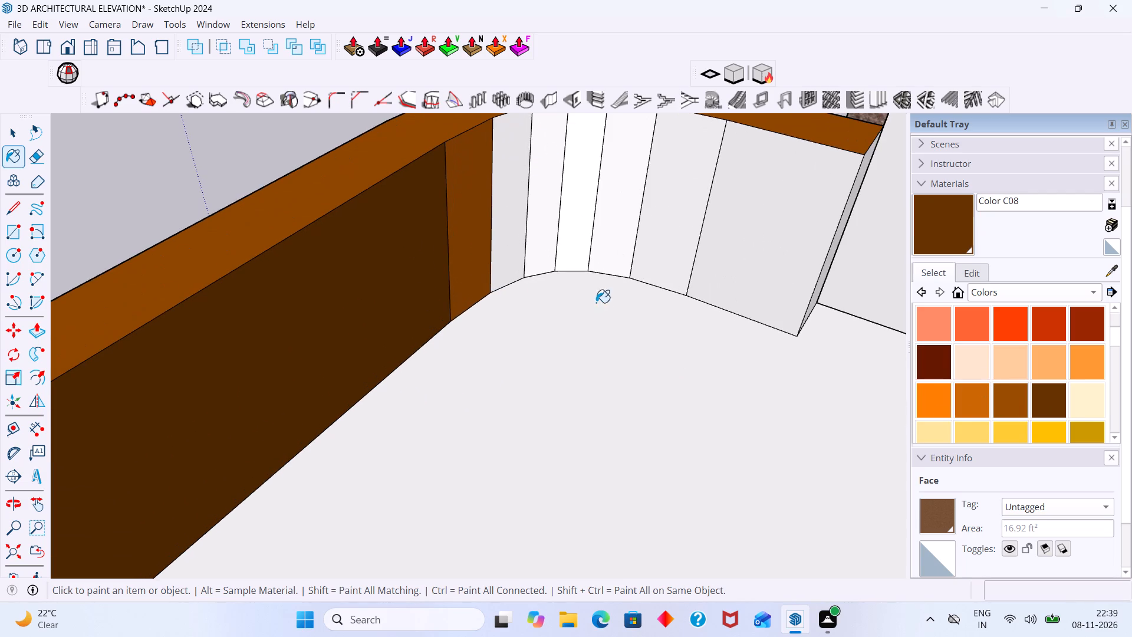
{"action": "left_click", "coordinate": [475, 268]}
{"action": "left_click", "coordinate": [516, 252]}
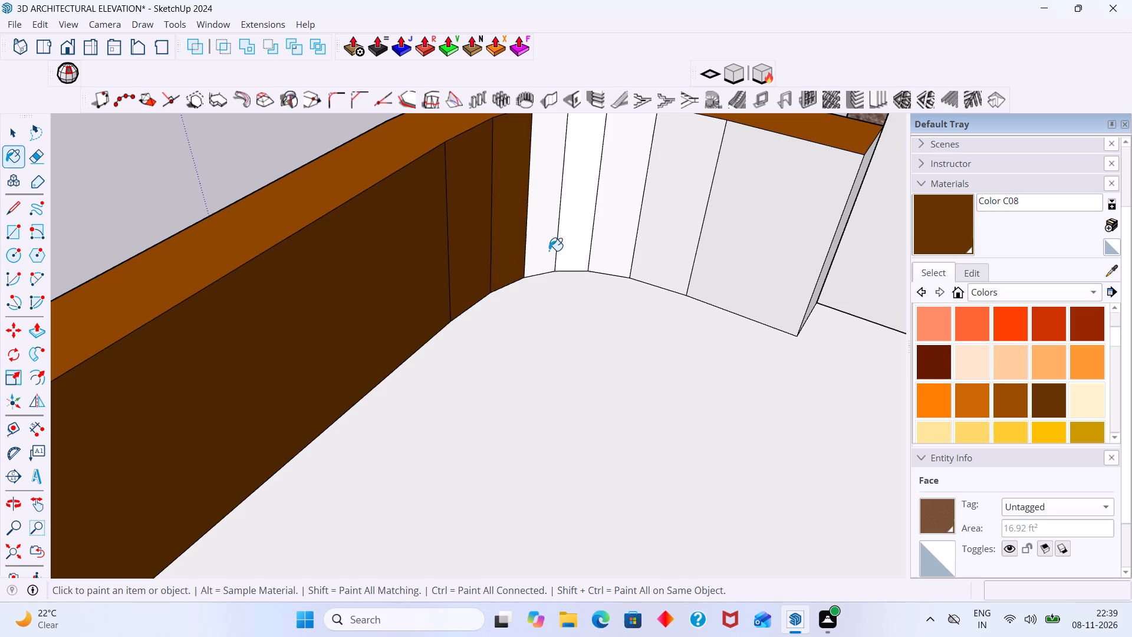
Paint the parapet's straight inner face, all inner facets of its rounded corner and the narrow end face with Color C07.
{"action": "left_click", "coordinate": [999, 403]}
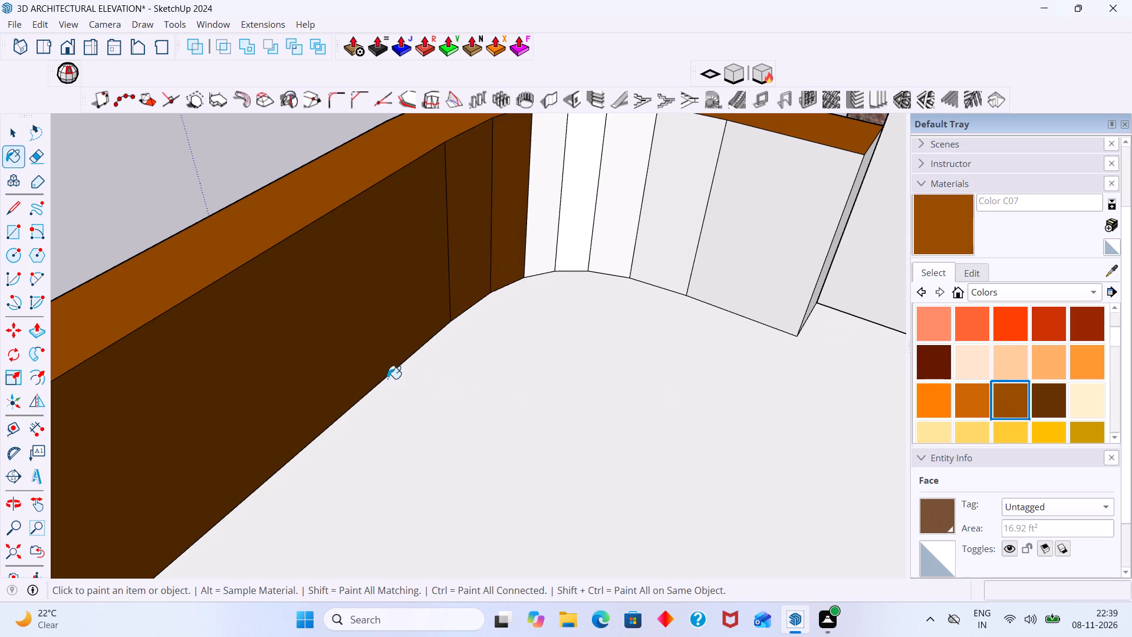
{"action": "left_click", "coordinate": [315, 349]}
{"action": "left_click", "coordinate": [470, 275]}
{"action": "left_click", "coordinate": [502, 259]}
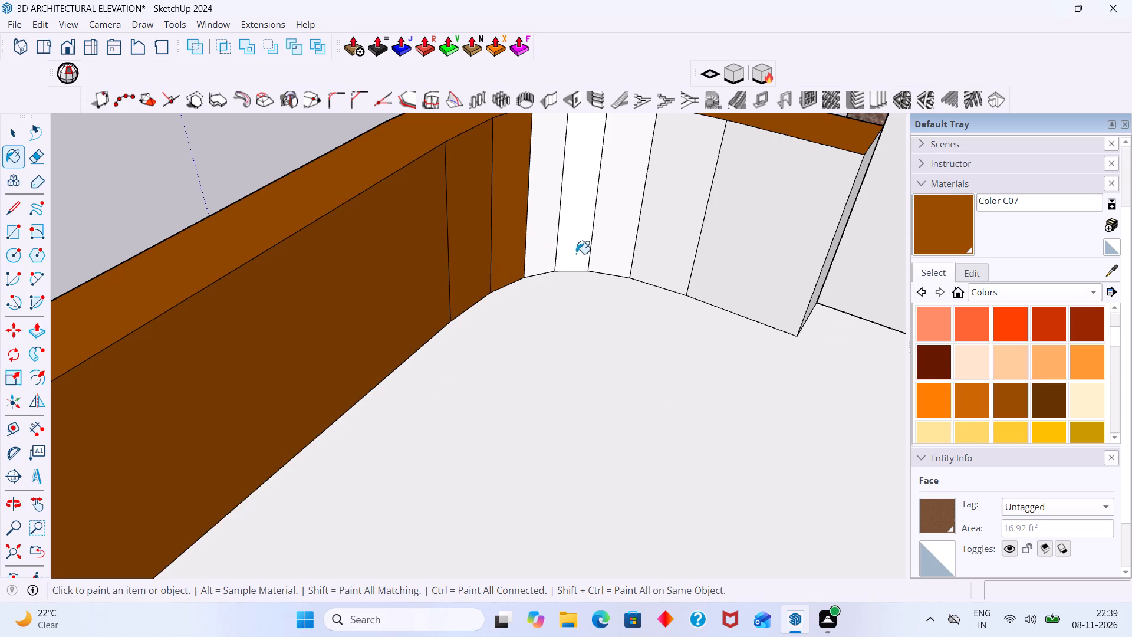
{"action": "left_click", "coordinate": [752, 285]}
{"action": "left_click", "coordinate": [674, 260]}
{"action": "left_click", "coordinate": [609, 249]}
{"action": "left_click", "coordinate": [578, 249]}
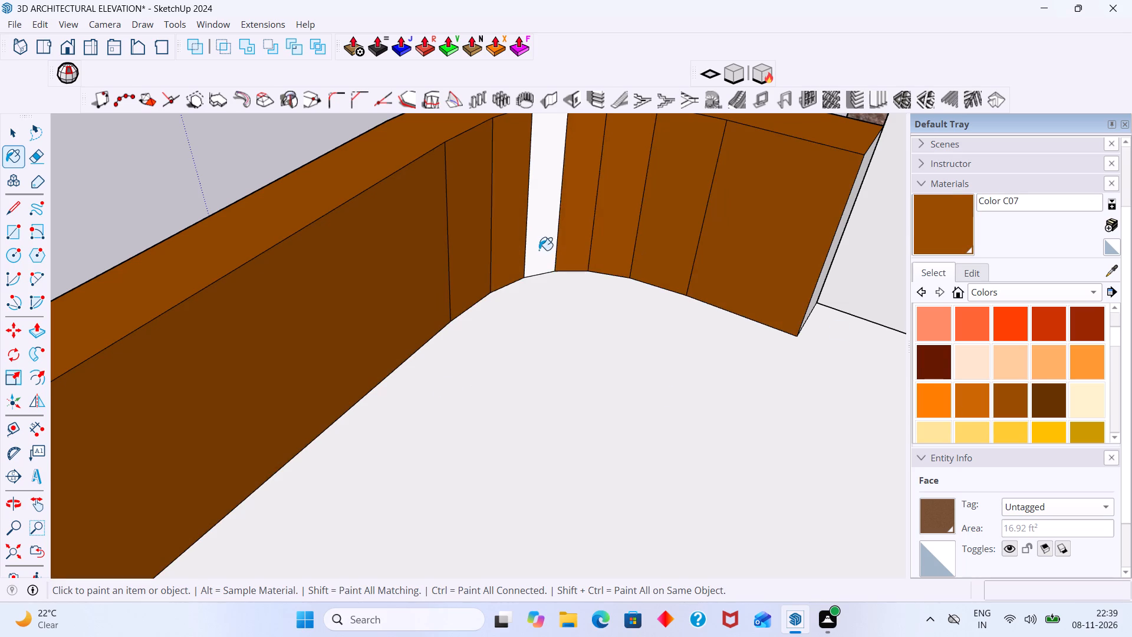
{"action": "left_click", "coordinate": [539, 250]}
{"action": "scroll", "coordinate": [477, 317], "scroll_direction": "down", "scroll_amount": 8}
{"action": "scroll", "coordinate": [628, 307], "scroll_direction": "up", "scroll_amount": 5}
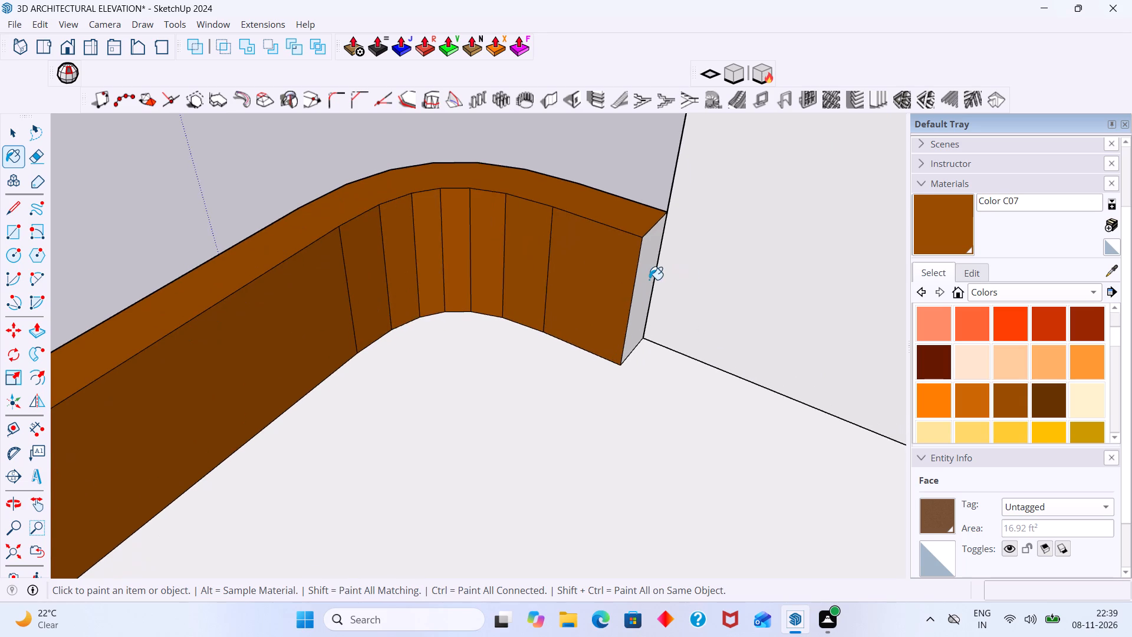
{"action": "left_click", "coordinate": [649, 280]}
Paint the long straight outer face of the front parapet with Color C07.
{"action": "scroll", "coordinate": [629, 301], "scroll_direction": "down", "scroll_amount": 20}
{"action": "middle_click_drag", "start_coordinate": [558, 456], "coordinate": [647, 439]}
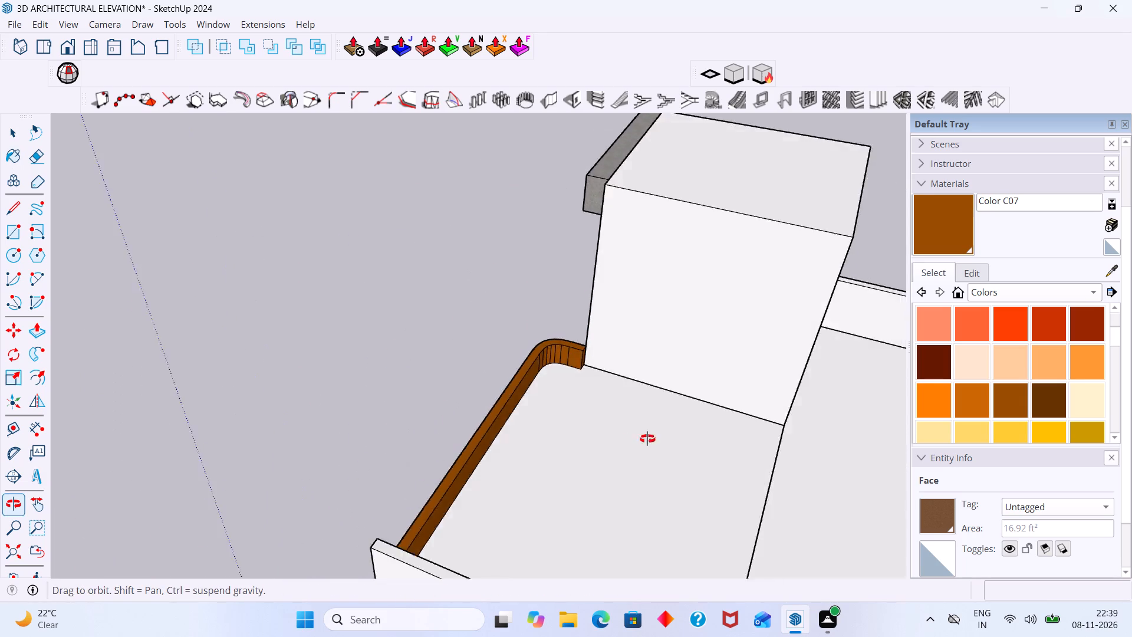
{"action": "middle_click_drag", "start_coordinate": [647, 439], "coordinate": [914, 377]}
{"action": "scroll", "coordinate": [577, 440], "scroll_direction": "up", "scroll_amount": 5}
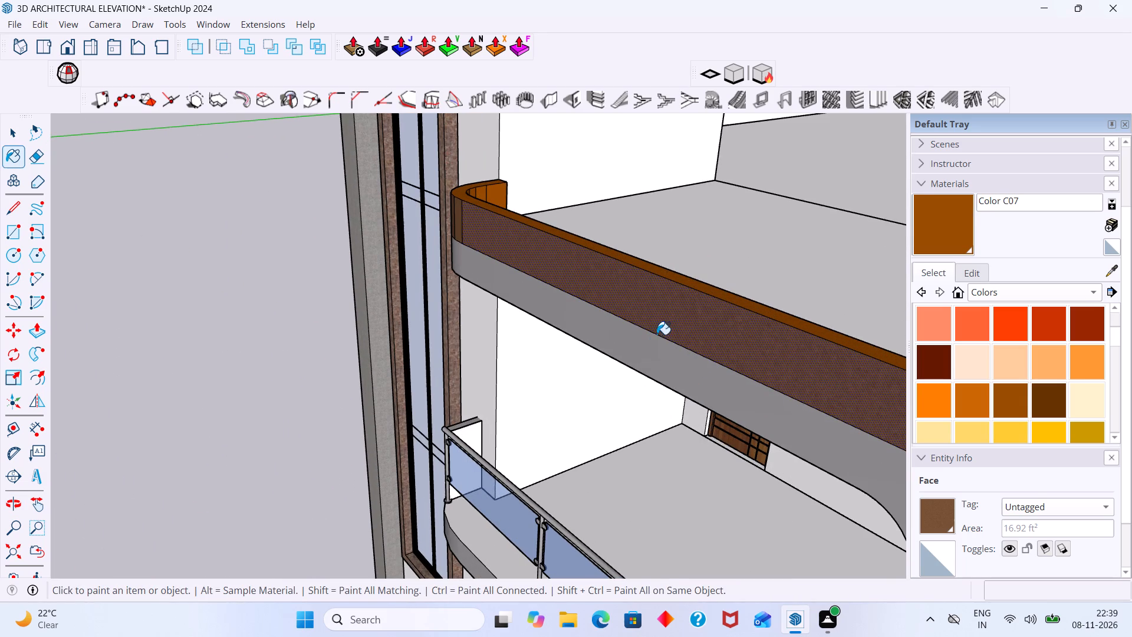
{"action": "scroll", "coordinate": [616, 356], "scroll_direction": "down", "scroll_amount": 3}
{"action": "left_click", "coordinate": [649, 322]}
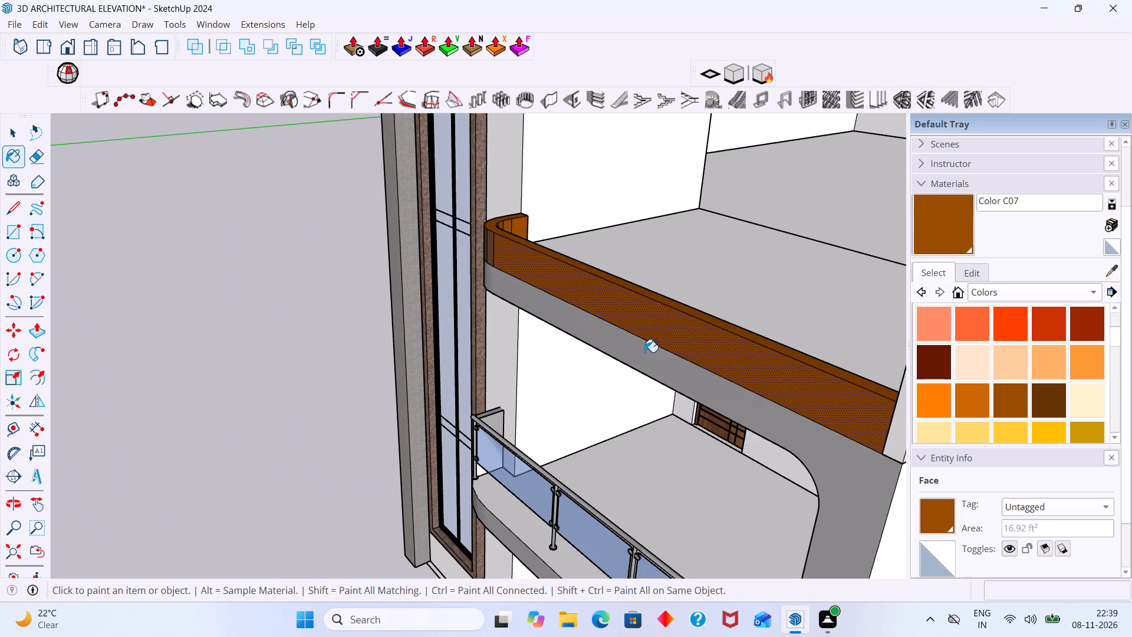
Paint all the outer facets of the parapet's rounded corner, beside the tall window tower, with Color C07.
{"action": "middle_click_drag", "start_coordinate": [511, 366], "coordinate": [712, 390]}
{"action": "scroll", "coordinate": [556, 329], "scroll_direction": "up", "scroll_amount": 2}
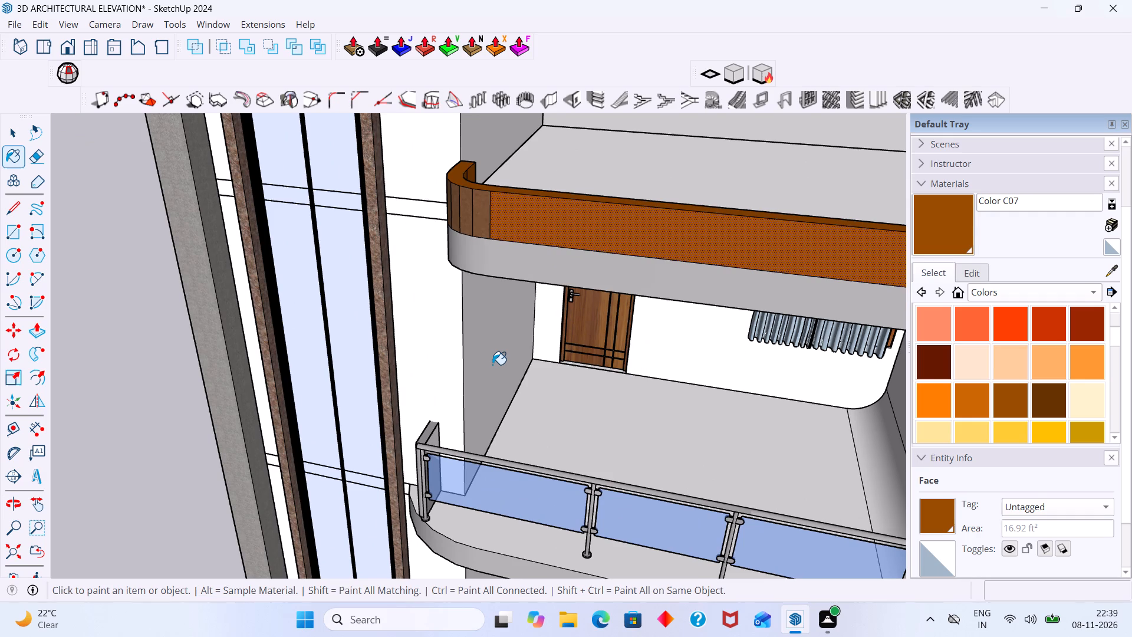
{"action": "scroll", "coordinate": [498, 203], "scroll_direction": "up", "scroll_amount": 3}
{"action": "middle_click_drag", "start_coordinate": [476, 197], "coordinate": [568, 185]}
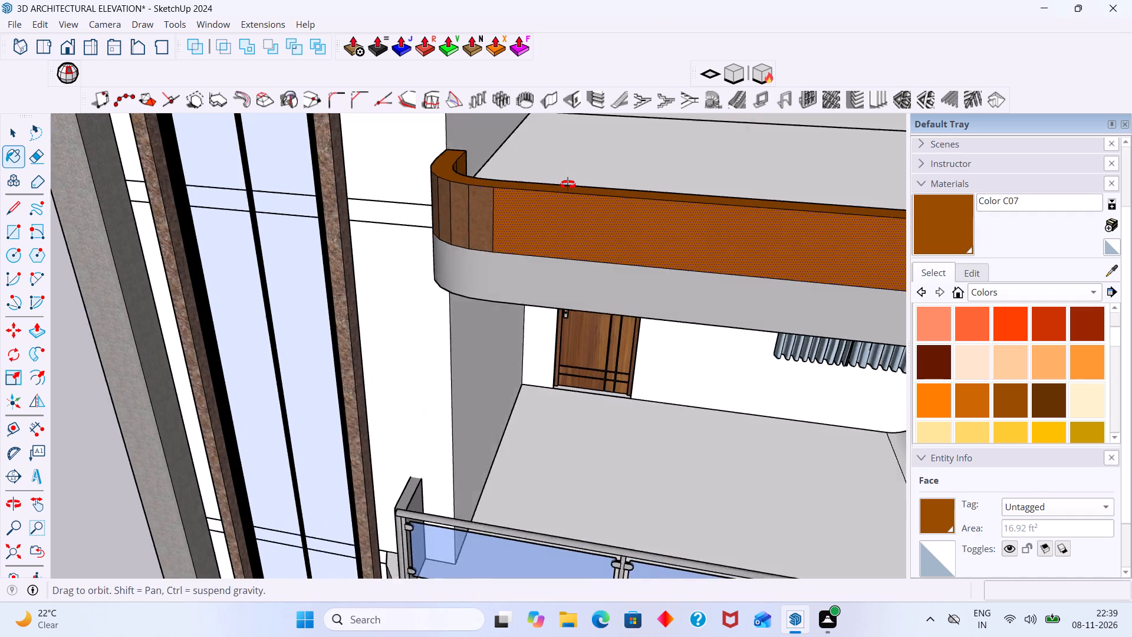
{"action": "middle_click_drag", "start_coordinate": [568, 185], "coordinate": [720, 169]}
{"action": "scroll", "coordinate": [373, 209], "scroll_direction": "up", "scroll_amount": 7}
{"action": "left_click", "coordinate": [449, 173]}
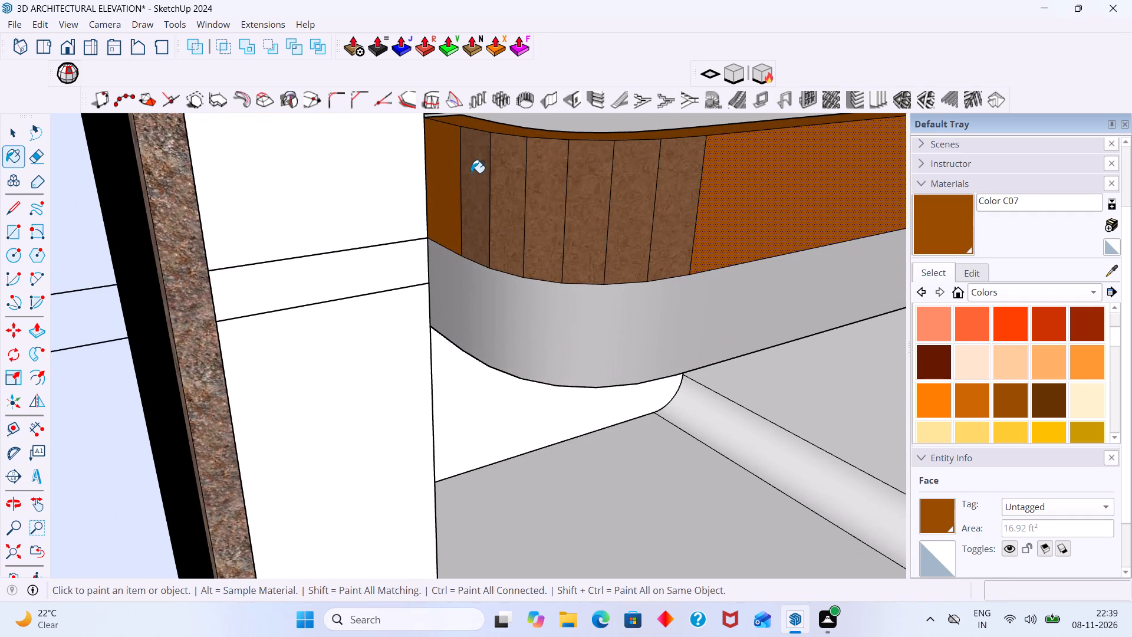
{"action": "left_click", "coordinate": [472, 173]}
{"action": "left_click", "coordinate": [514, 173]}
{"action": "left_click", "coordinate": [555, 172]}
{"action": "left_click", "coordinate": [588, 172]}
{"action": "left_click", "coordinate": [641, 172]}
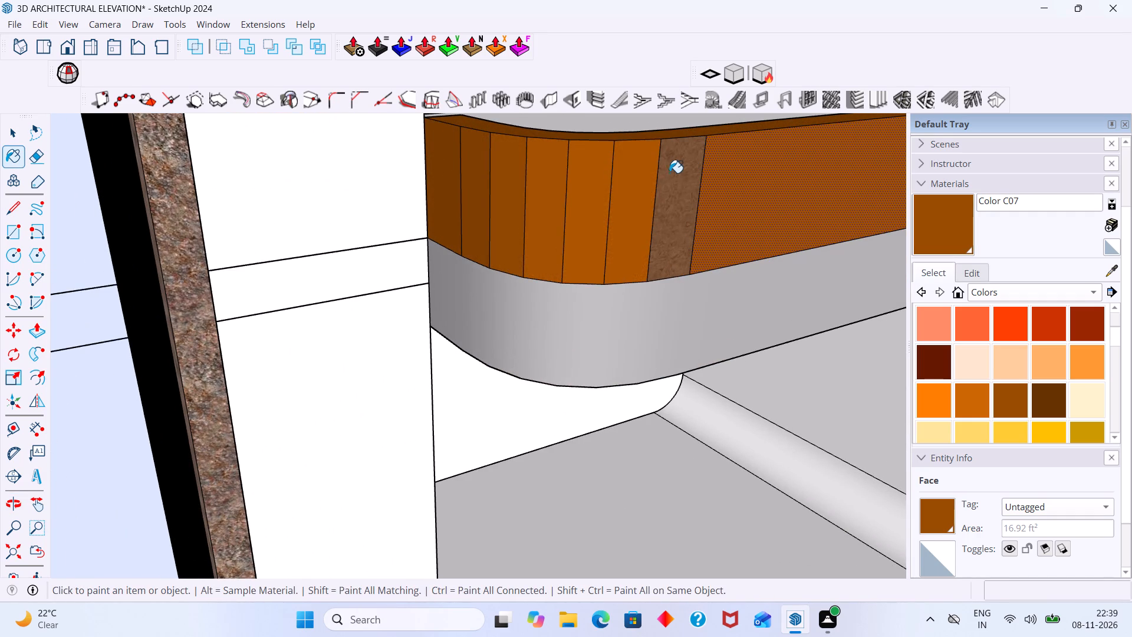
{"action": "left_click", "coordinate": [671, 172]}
Examine the painted parapet from the front, its far end and above, and within the whole elevation.
{"action": "scroll", "coordinate": [676, 170], "scroll_direction": "down", "scroll_amount": 11}
{"action": "middle_click_drag", "start_coordinate": [733, 231], "coordinate": [657, 250]}
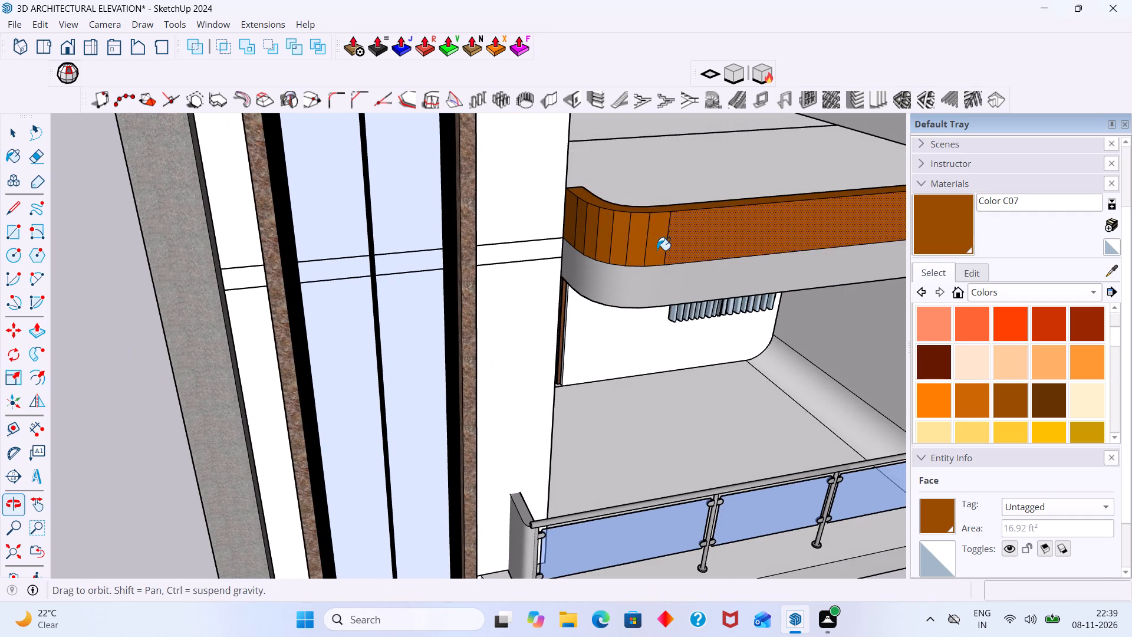
{"action": "middle_click_drag", "start_coordinate": [663, 247], "coordinate": [245, 272], "text": "shift"}
{"action": "middle_click_drag", "start_coordinate": [665, 212], "coordinate": [464, 215], "text": "shift"}
{"action": "scroll", "coordinate": [624, 203], "scroll_direction": "up", "scroll_amount": 2}
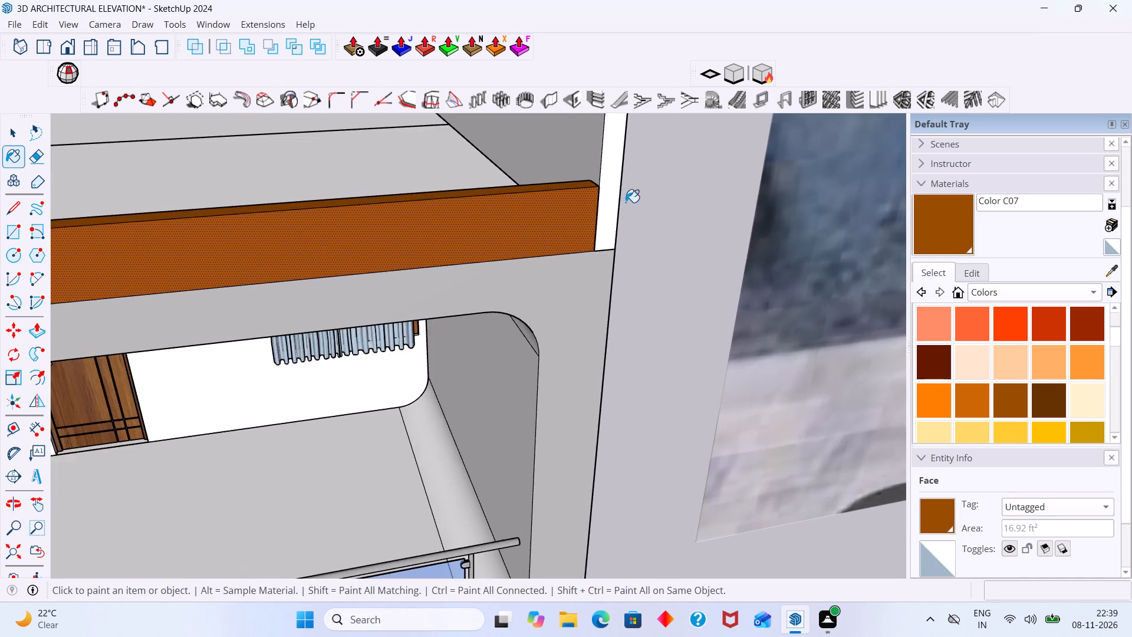
{"action": "scroll", "coordinate": [629, 205], "scroll_direction": "down", "scroll_amount": 2}
{"action": "key", "text": "space"}
{"action": "left_click", "coordinate": [685, 250]}
{"action": "scroll", "coordinate": [581, 244], "scroll_direction": "down", "scroll_amount": 2}
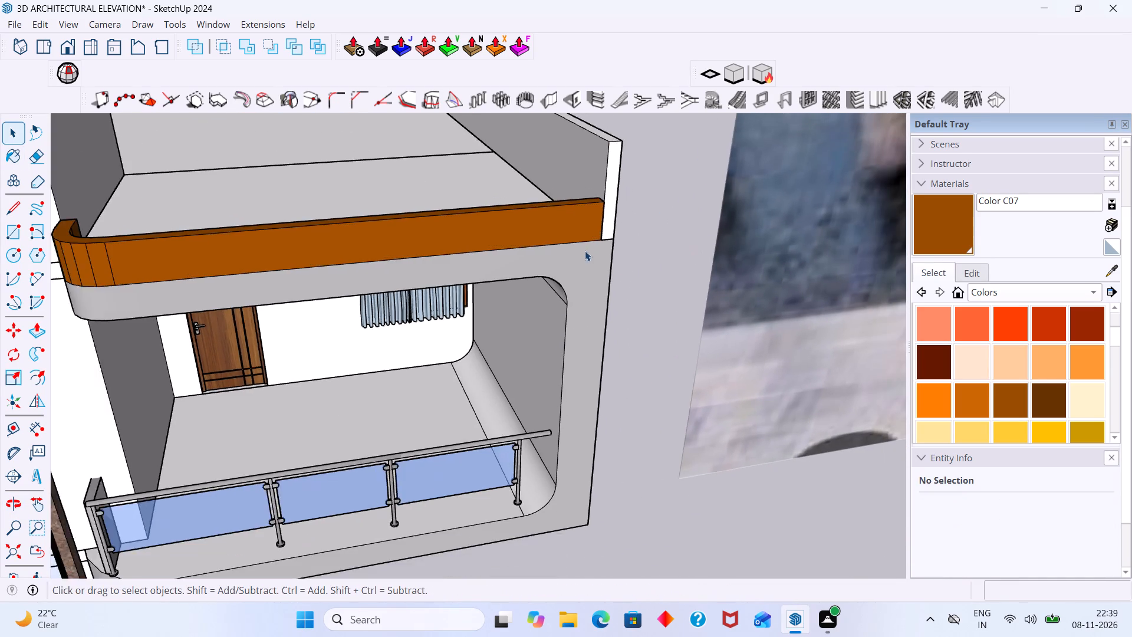
{"action": "middle_click_drag", "start_coordinate": [590, 254], "coordinate": [954, 295]}
{"action": "middle_click_drag", "start_coordinate": [580, 258], "coordinate": [849, 183]}
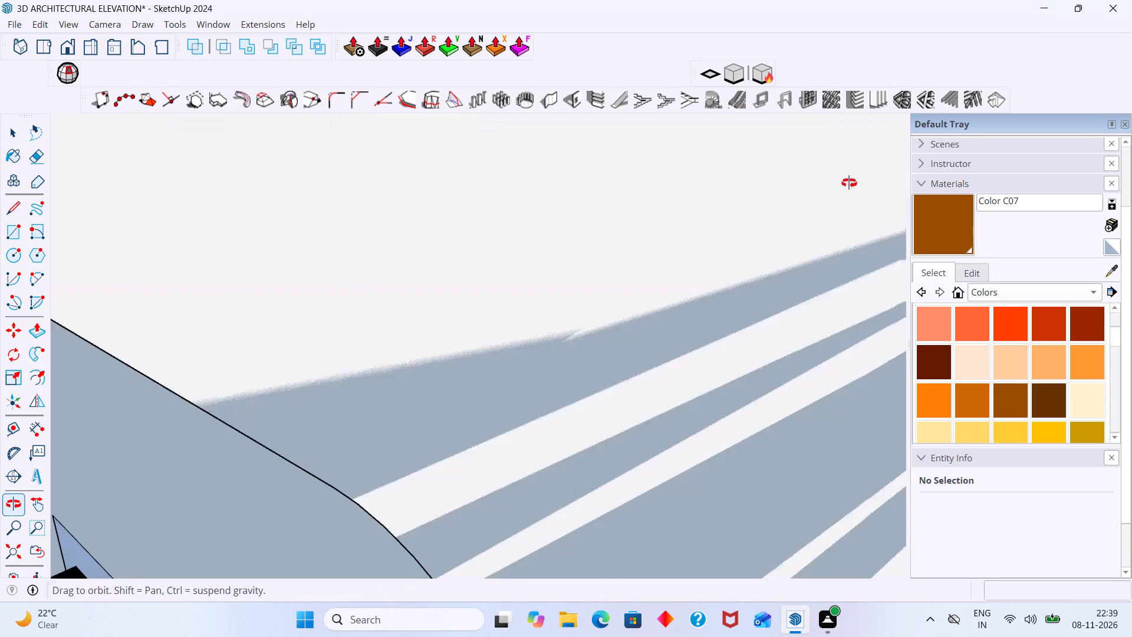
{"action": "middle_click_drag", "start_coordinate": [849, 183], "coordinate": [528, 245]}
{"action": "scroll", "coordinate": [755, 242], "scroll_direction": "down", "scroll_amount": 4}
{"action": "scroll", "coordinate": [771, 248], "scroll_direction": "up", "scroll_amount": 5}
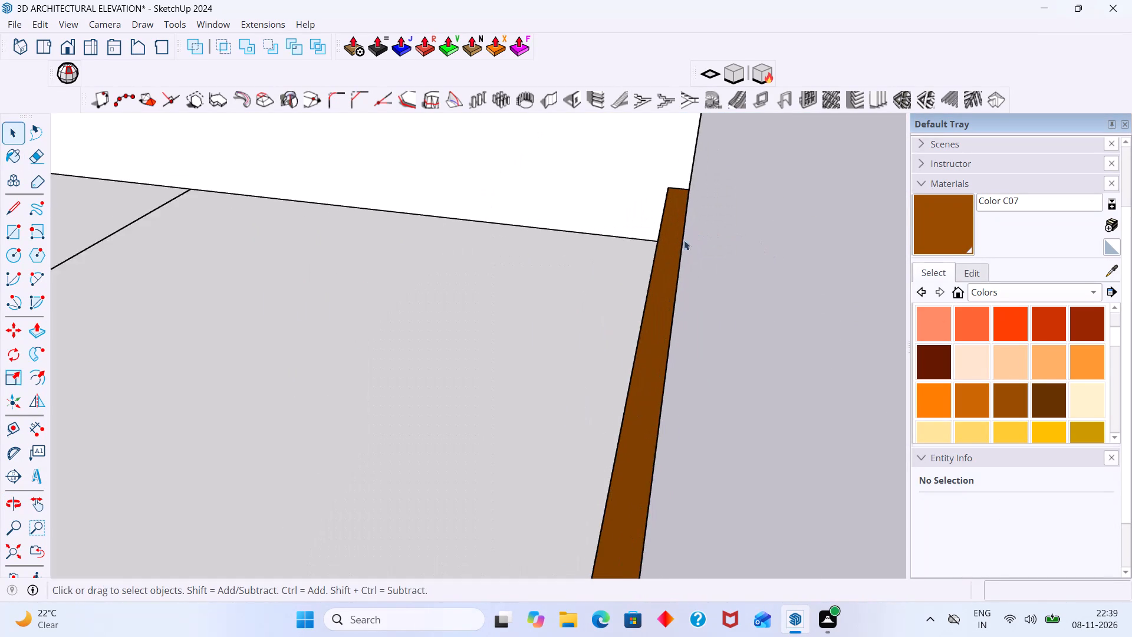
{"action": "scroll", "coordinate": [684, 240], "scroll_direction": "up", "scroll_amount": 2}
{"action": "middle_click_drag", "start_coordinate": [655, 251], "coordinate": [630, 188]}
{"action": "scroll", "coordinate": [631, 206], "scroll_direction": "down", "scroll_amount": 5}
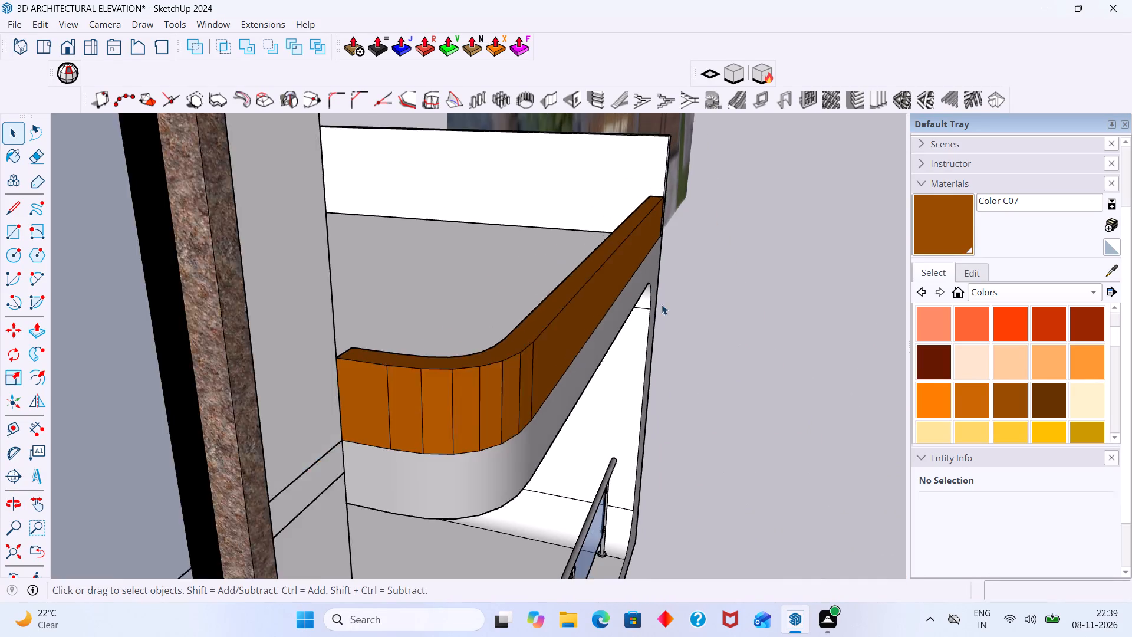
{"action": "scroll", "coordinate": [662, 304], "scroll_direction": "down", "scroll_amount": 4}
{"action": "middle_click_drag", "start_coordinate": [680, 317], "coordinate": [416, 300]}
{"action": "scroll", "coordinate": [452, 307], "scroll_direction": "down", "scroll_amount": 10}
{"action": "scroll", "coordinate": [561, 300], "scroll_direction": "up", "scroll_amount": 2}
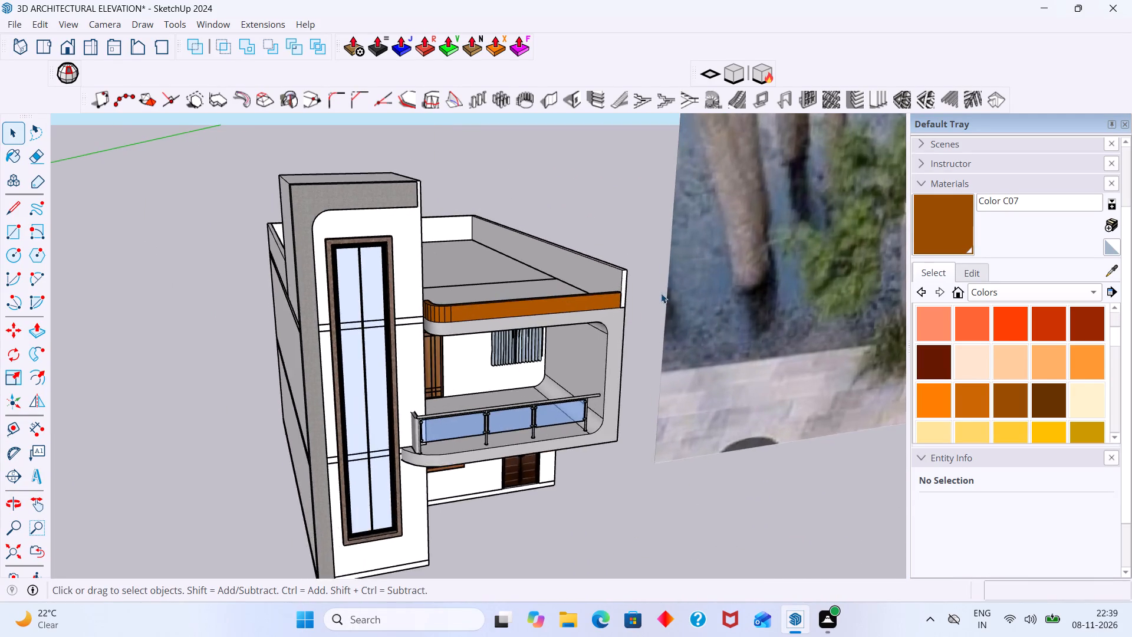
{"action": "scroll", "coordinate": [661, 293], "scroll_direction": "up", "scroll_amount": 2}
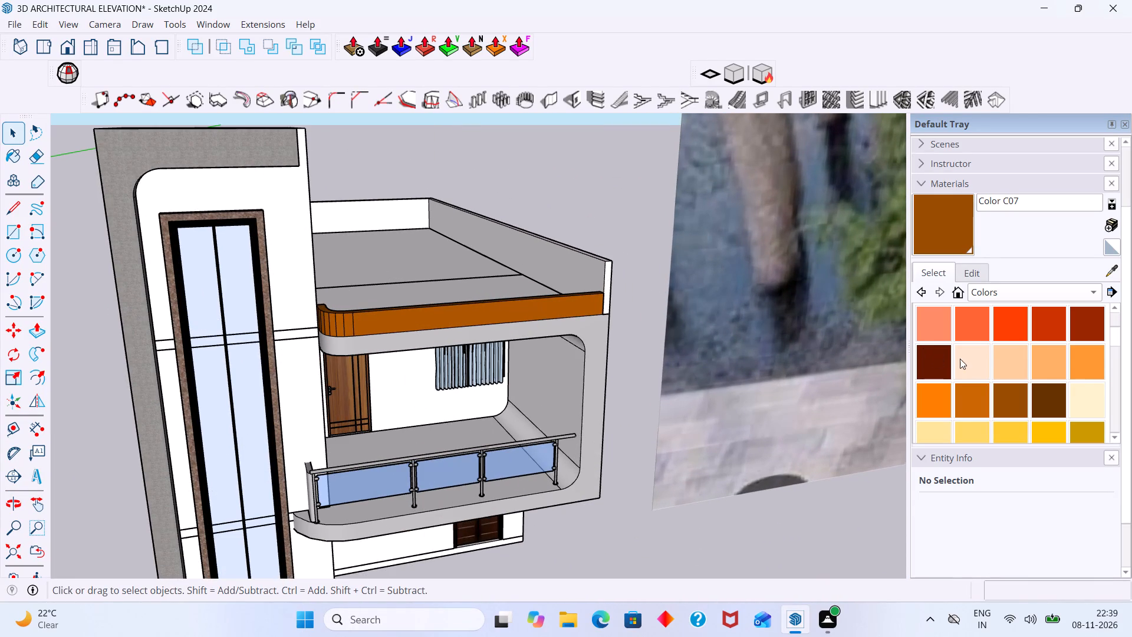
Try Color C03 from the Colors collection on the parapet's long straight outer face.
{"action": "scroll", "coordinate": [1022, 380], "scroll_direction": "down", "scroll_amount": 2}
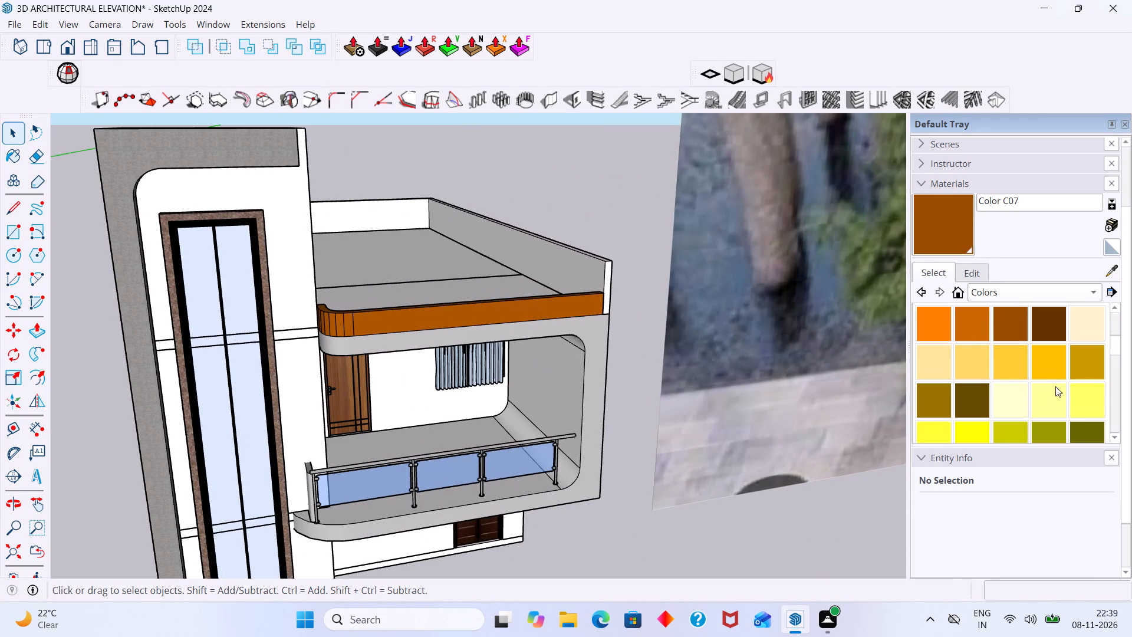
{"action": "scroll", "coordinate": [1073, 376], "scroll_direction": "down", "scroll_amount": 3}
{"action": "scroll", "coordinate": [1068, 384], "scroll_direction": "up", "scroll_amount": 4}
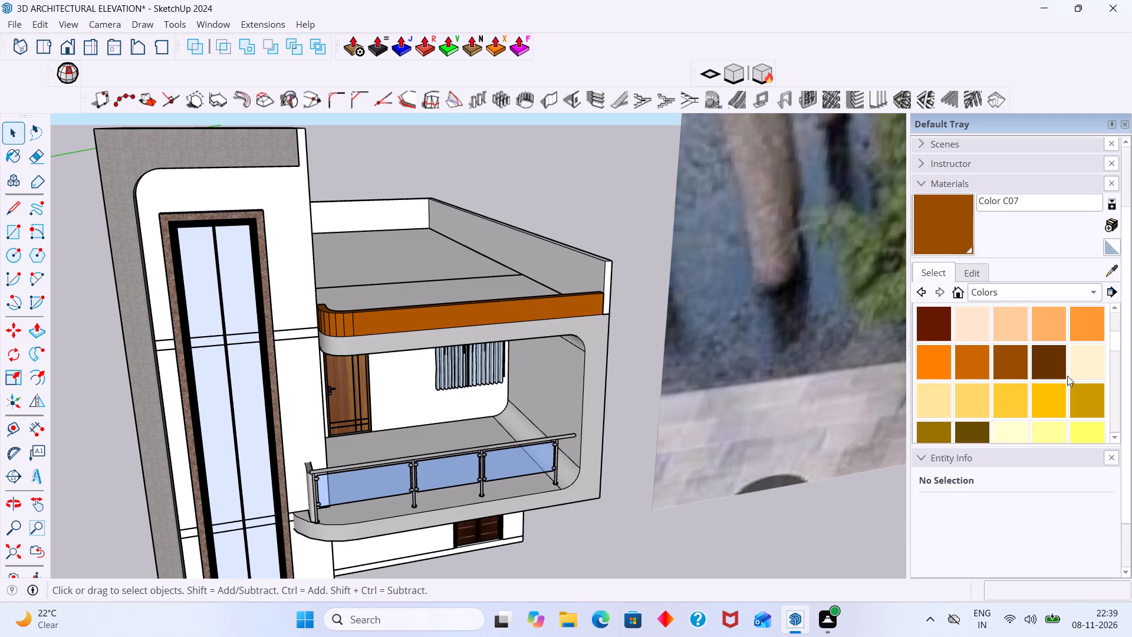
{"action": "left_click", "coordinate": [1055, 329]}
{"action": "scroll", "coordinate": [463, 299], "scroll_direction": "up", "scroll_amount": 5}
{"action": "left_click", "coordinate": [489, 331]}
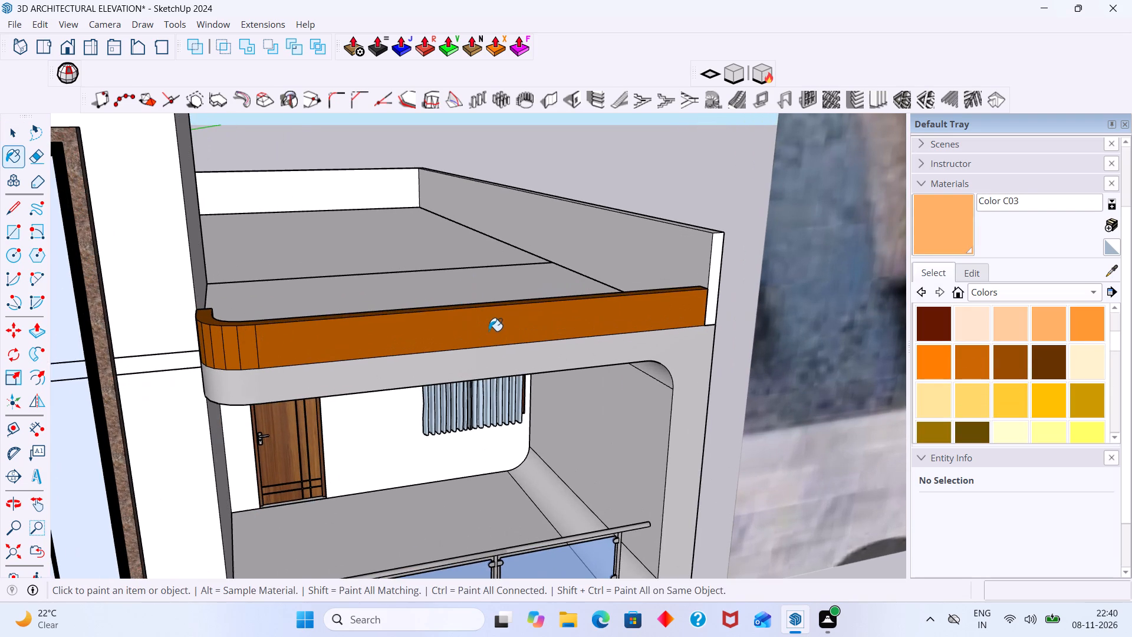
Paint the parapet's long straight outer face and its top face with Color C05.
{"action": "middle_click_drag", "start_coordinate": [491, 330], "coordinate": [557, 405]}
{"action": "scroll", "coordinate": [653, 310], "scroll_direction": "up", "scroll_amount": 6}
{"action": "middle_click_drag", "start_coordinate": [649, 316], "coordinate": [638, 362]}
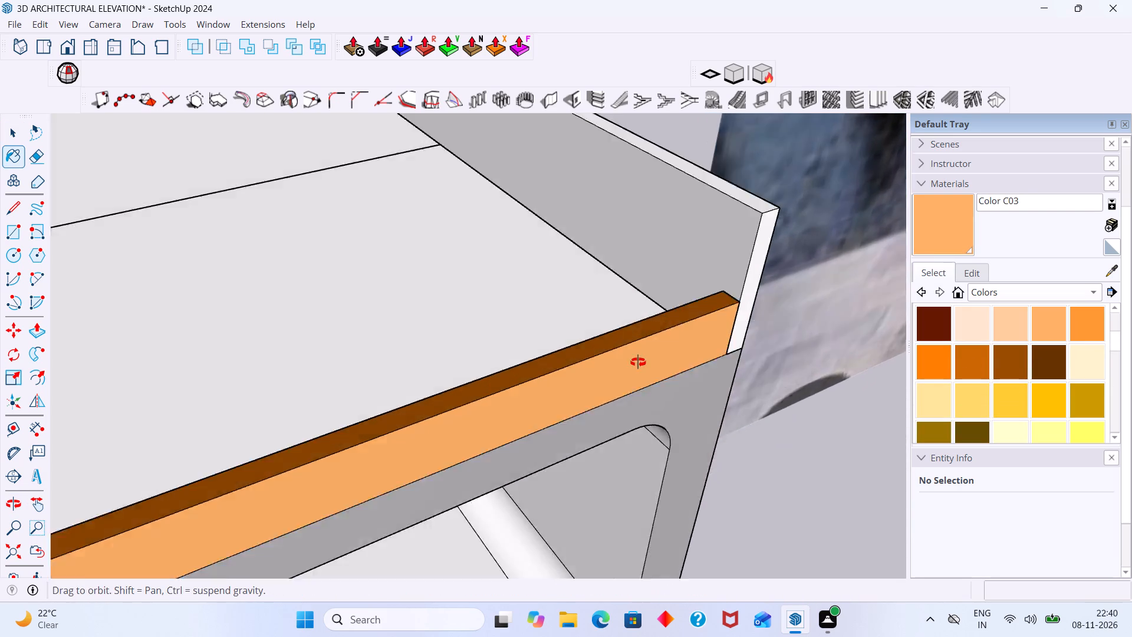
{"action": "middle_click_drag", "start_coordinate": [638, 362], "coordinate": [587, 382]}
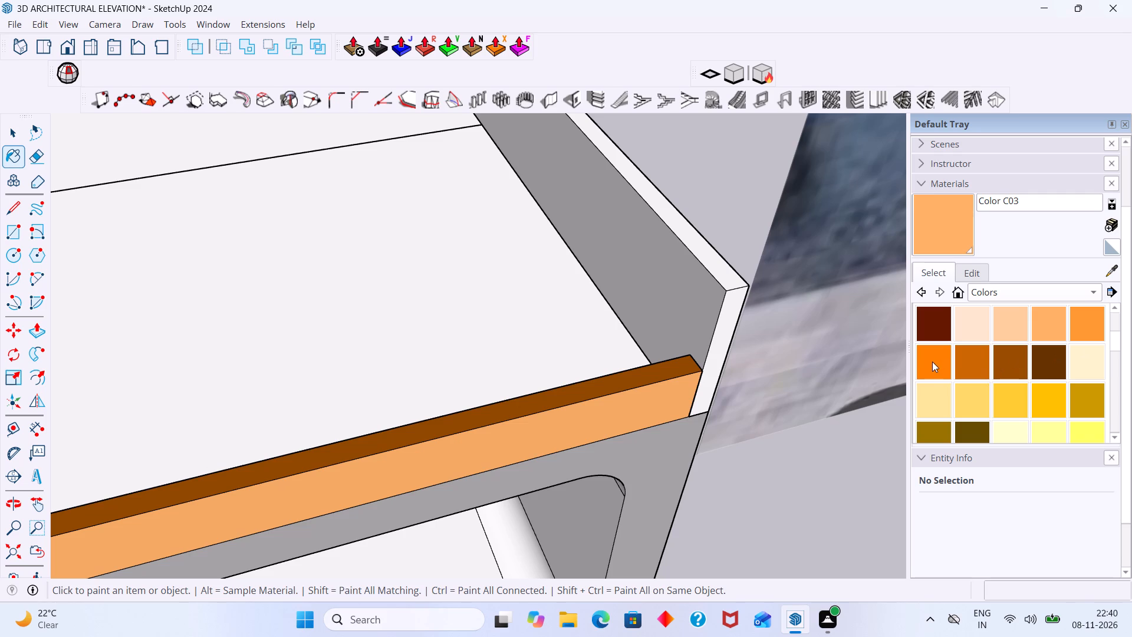
{"action": "left_click", "coordinate": [932, 362]}
{"action": "left_click", "coordinate": [631, 414]}
{"action": "middle_click_drag", "start_coordinate": [662, 411], "coordinate": [723, 294]}
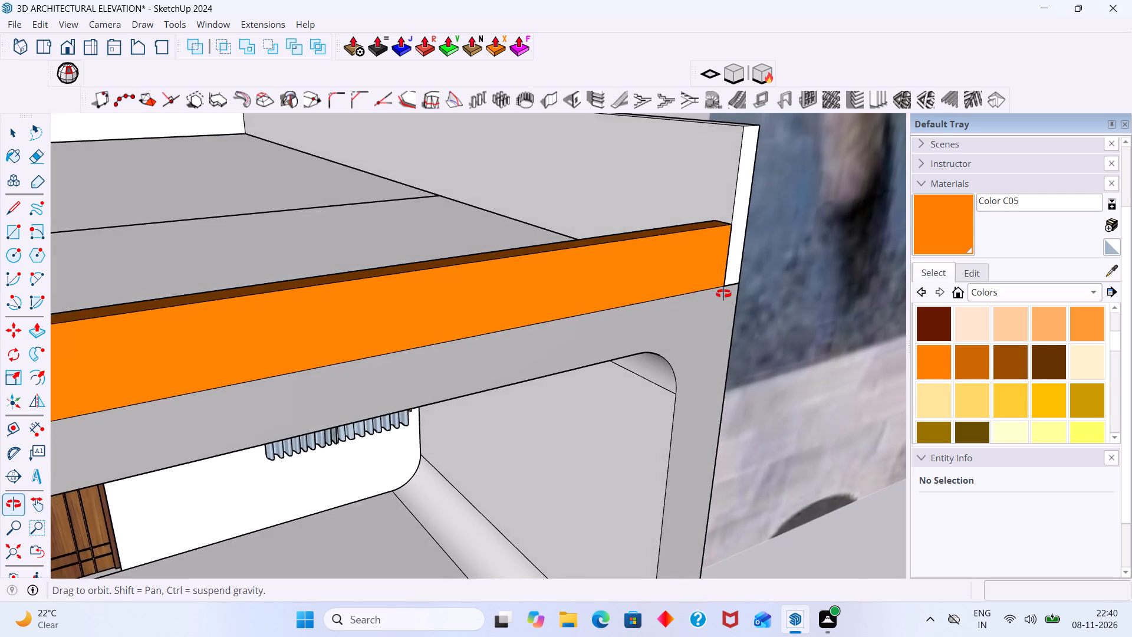
{"action": "middle_click_drag", "start_coordinate": [723, 294], "coordinate": [840, 365]}
{"action": "scroll", "coordinate": [682, 309], "scroll_direction": "up", "scroll_amount": 5}
{"action": "left_click", "coordinate": [696, 308]}
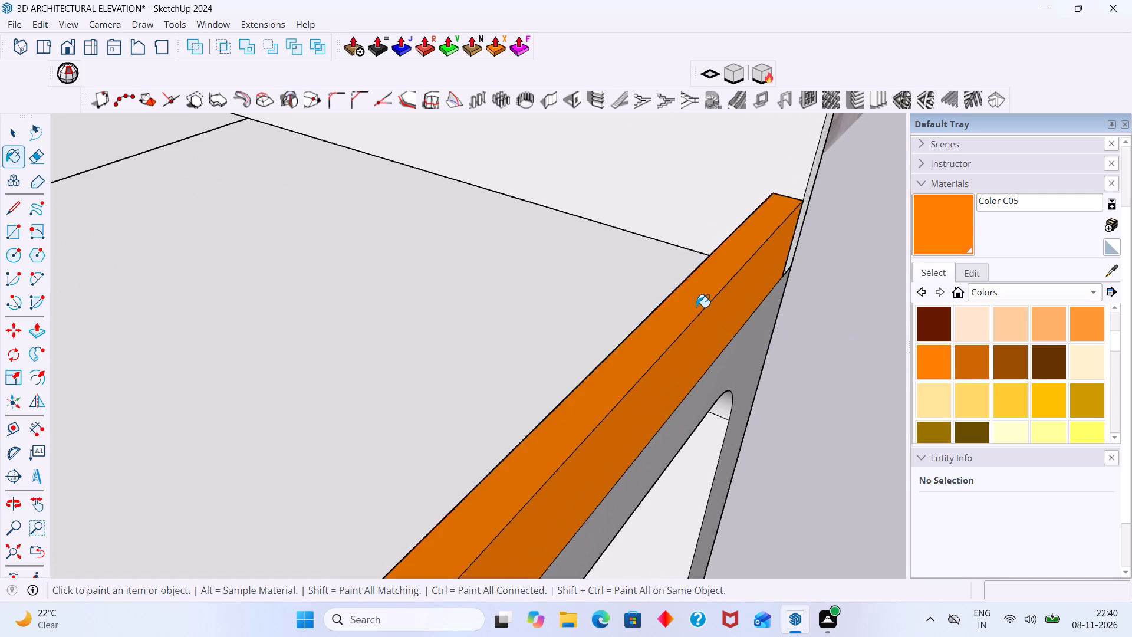
Repaint all seven outer facets of the parapet's rounded corner with Color C05.
{"action": "scroll", "coordinate": [696, 307], "scroll_direction": "down", "scroll_amount": 2}
{"action": "middle_click_drag", "start_coordinate": [682, 344], "coordinate": [853, 295]}
{"action": "scroll", "coordinate": [805, 308], "scroll_direction": "up", "scroll_amount": 2}
{"action": "left_click", "coordinate": [805, 305]}
{"action": "scroll", "coordinate": [805, 305], "scroll_direction": "down", "scroll_amount": 5}
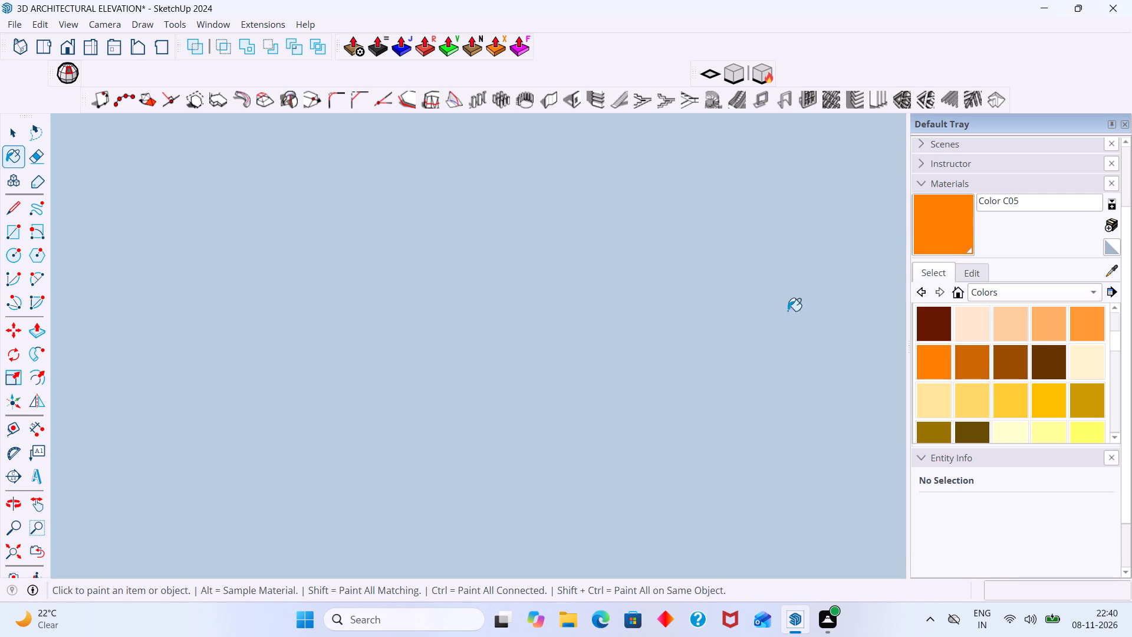
{"action": "scroll", "coordinate": [788, 311], "scroll_direction": "down", "scroll_amount": 16}
{"action": "left_click", "coordinate": [10, 548]}
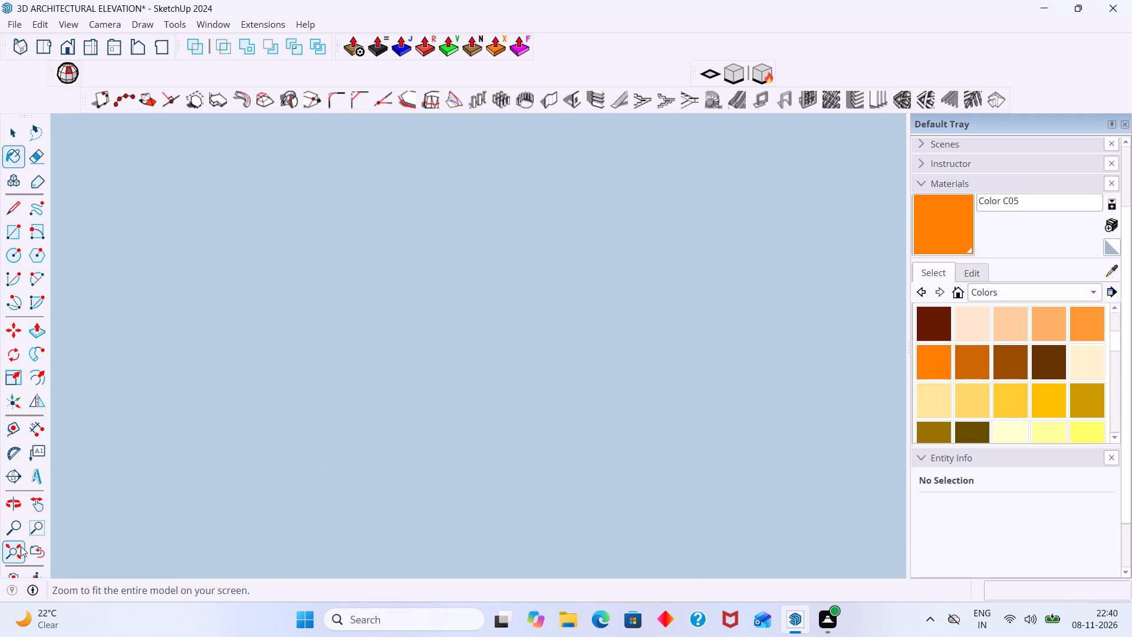
{"action": "scroll", "coordinate": [190, 483], "scroll_direction": "down", "scroll_amount": 4}
{"action": "middle_click_drag", "start_coordinate": [441, 507], "coordinate": [238, 518]}
{"action": "scroll", "coordinate": [413, 484], "scroll_direction": "up", "scroll_amount": 9}
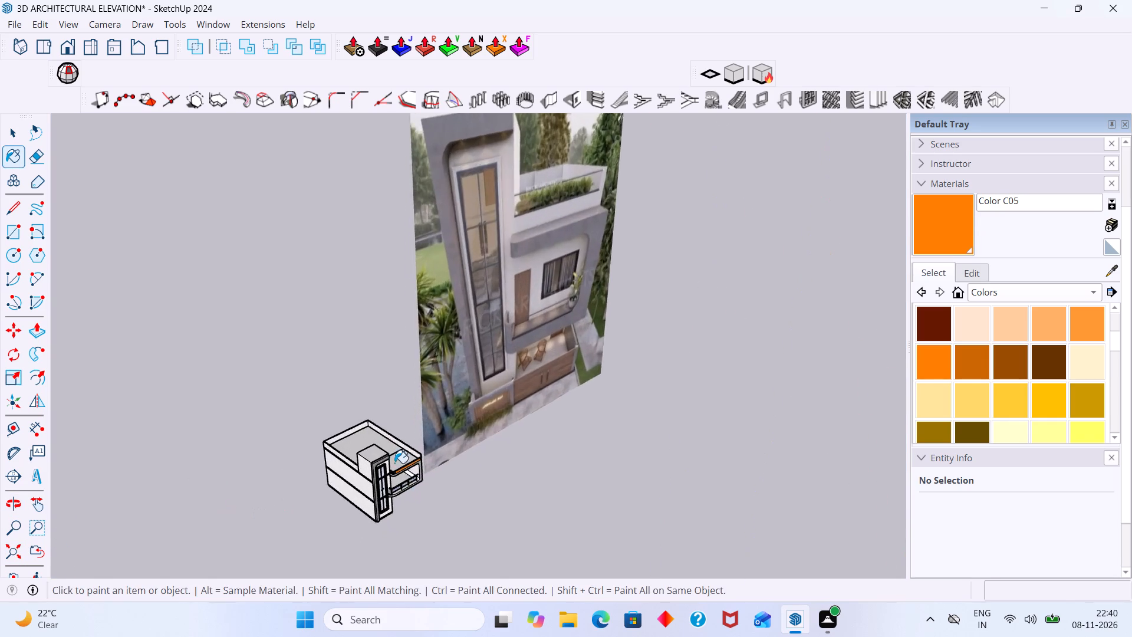
{"action": "scroll", "coordinate": [394, 463], "scroll_direction": "up", "scroll_amount": 20}
{"action": "scroll", "coordinate": [394, 463], "scroll_direction": "up", "scroll_amount": 13}
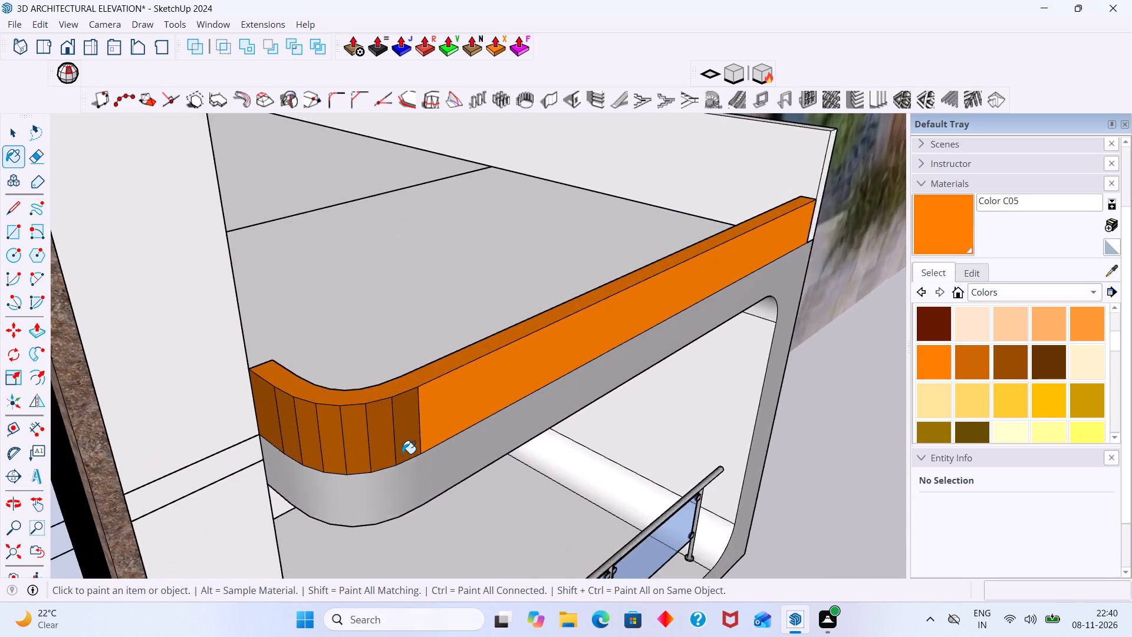
{"action": "scroll", "coordinate": [402, 454], "scroll_direction": "up", "scroll_amount": 2}
{"action": "left_click", "coordinate": [408, 435]}
{"action": "left_click", "coordinate": [351, 443]}
{"action": "left_click", "coordinate": [326, 446]}
{"action": "left_click", "coordinate": [283, 443]}
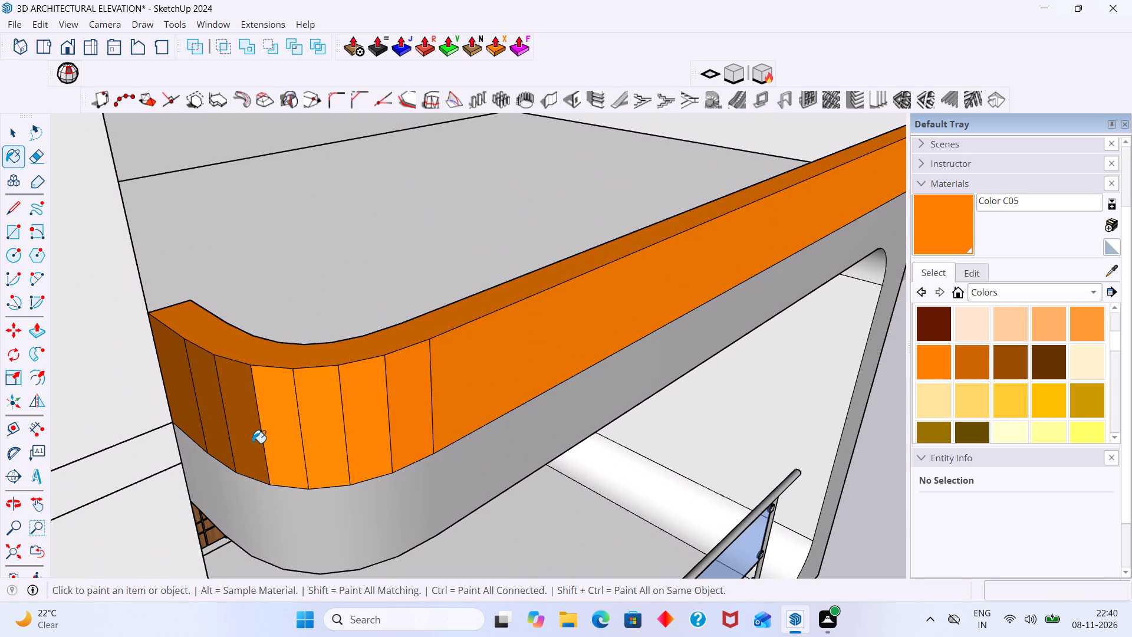
{"action": "left_click", "coordinate": [245, 441]}
{"action": "left_click", "coordinate": [222, 434]}
{"action": "left_click", "coordinate": [185, 423]}
{"action": "middle_click_drag", "start_coordinate": [302, 366], "coordinate": [351, 453]}
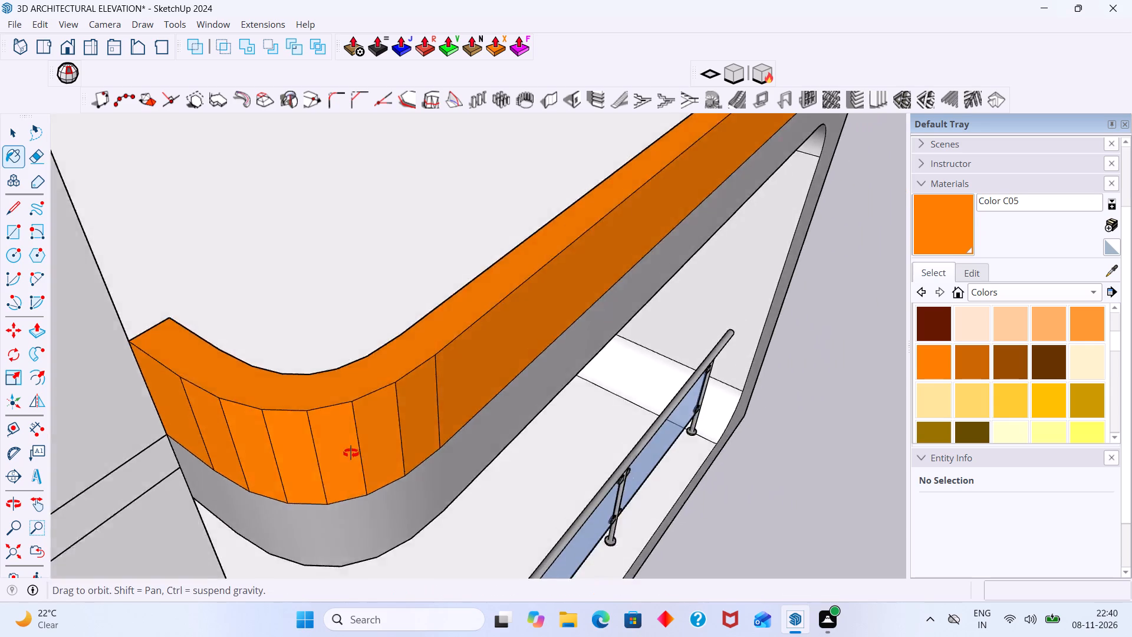
Repaint the seven inner facets of the parapet's rounded corner and its short end face with Color C05.
{"action": "middle_click_drag", "start_coordinate": [351, 453], "coordinate": [1050, 268]}
{"action": "scroll", "coordinate": [613, 427], "scroll_direction": "up", "scroll_amount": 3}
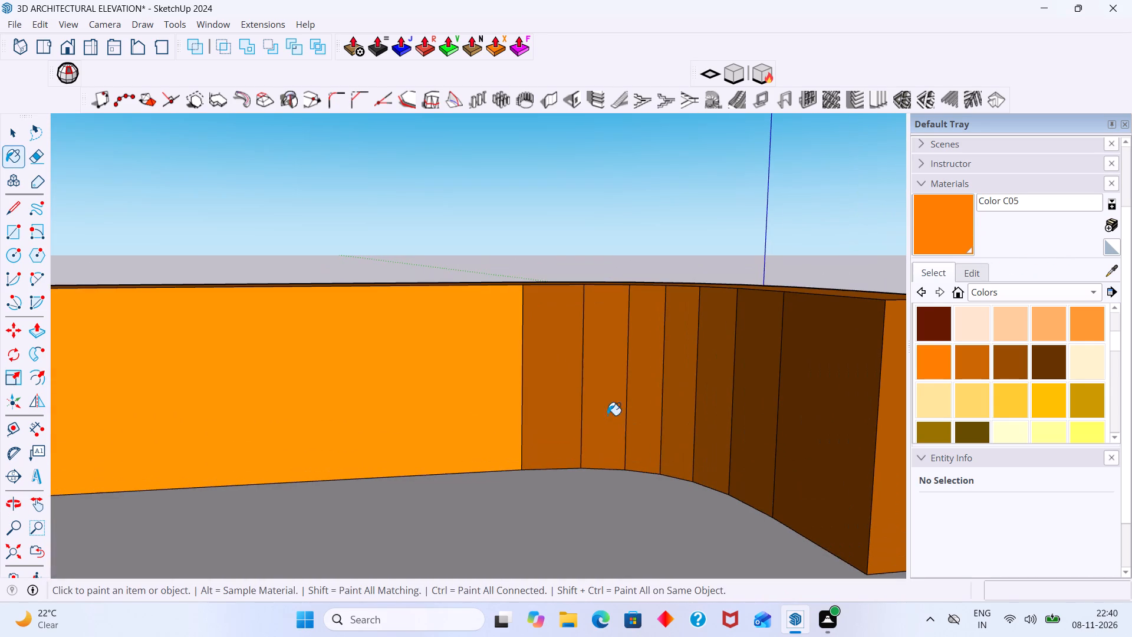
{"action": "left_click", "coordinate": [560, 398]}
{"action": "left_click", "coordinate": [611, 390]}
{"action": "left_click", "coordinate": [686, 383]}
{"action": "left_click", "coordinate": [649, 392]}
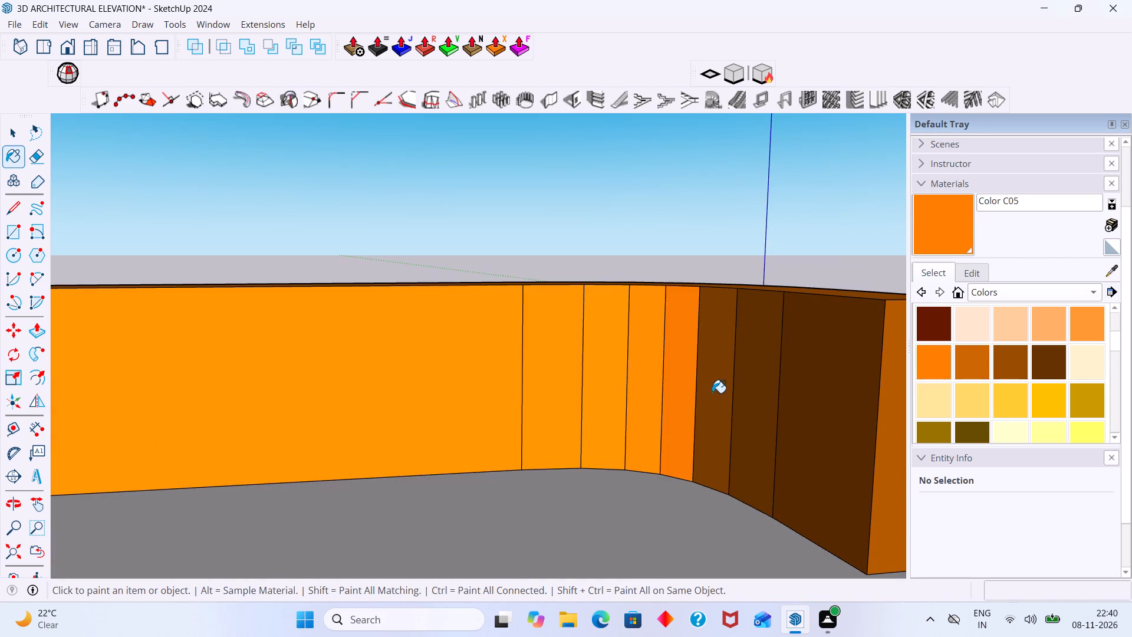
{"action": "left_click_drag", "start_coordinate": [706, 393], "coordinate": [713, 393]}
{"action": "left_click_drag", "start_coordinate": [739, 393], "coordinate": [747, 397]}
{"action": "left_click", "coordinate": [817, 394]}
{"action": "scroll", "coordinate": [802, 393], "scroll_direction": "down", "scroll_amount": 5}
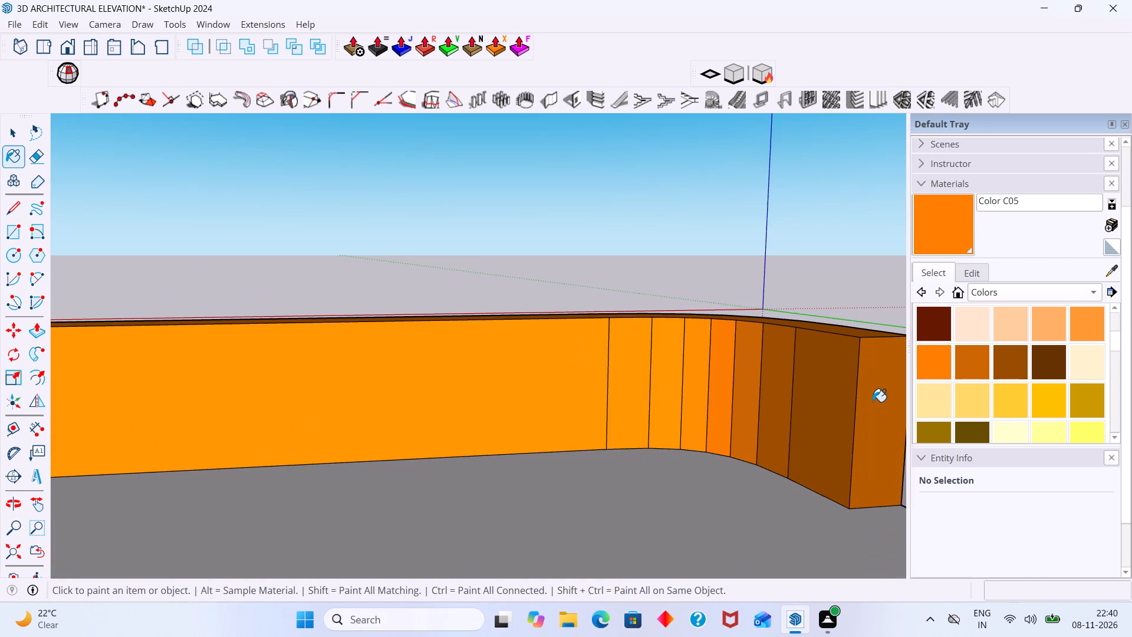
{"action": "left_click", "coordinate": [873, 402]}
{"action": "left_click", "coordinate": [839, 394]}
Examine the orange parapet from several sides and within the whole elevation, comparing the house with the reference photo.
{"action": "middle_click_drag", "start_coordinate": [838, 361], "coordinate": [841, 474]}
{"action": "scroll", "coordinate": [847, 401], "scroll_direction": "up", "scroll_amount": 1}
{"action": "scroll", "coordinate": [763, 401], "scroll_direction": "down", "scroll_amount": 18}
{"action": "middle_click_drag", "start_coordinate": [218, 491], "coordinate": [861, 336]}
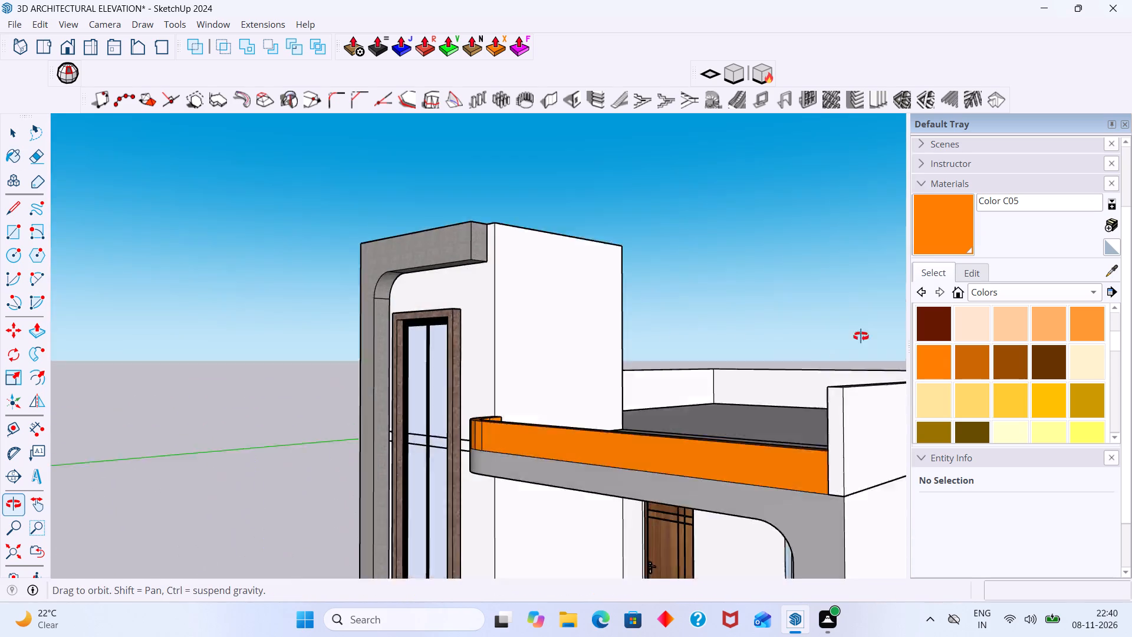
{"action": "middle_click_drag", "start_coordinate": [861, 336], "coordinate": [754, 376]}
{"action": "key", "text": "space"}
{"action": "left_click", "coordinate": [753, 259]}
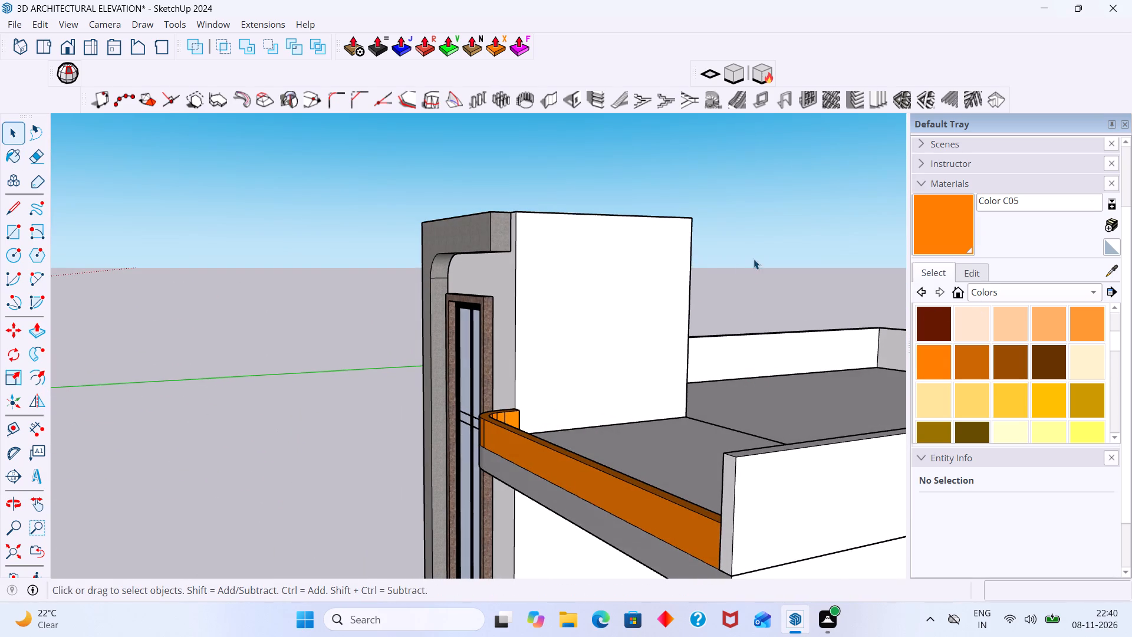
{"action": "scroll", "coordinate": [707, 294], "scroll_direction": "down", "scroll_amount": 8}
{"action": "middle_click_drag", "start_coordinate": [658, 376], "coordinate": [284, 427], "text": "shift"}
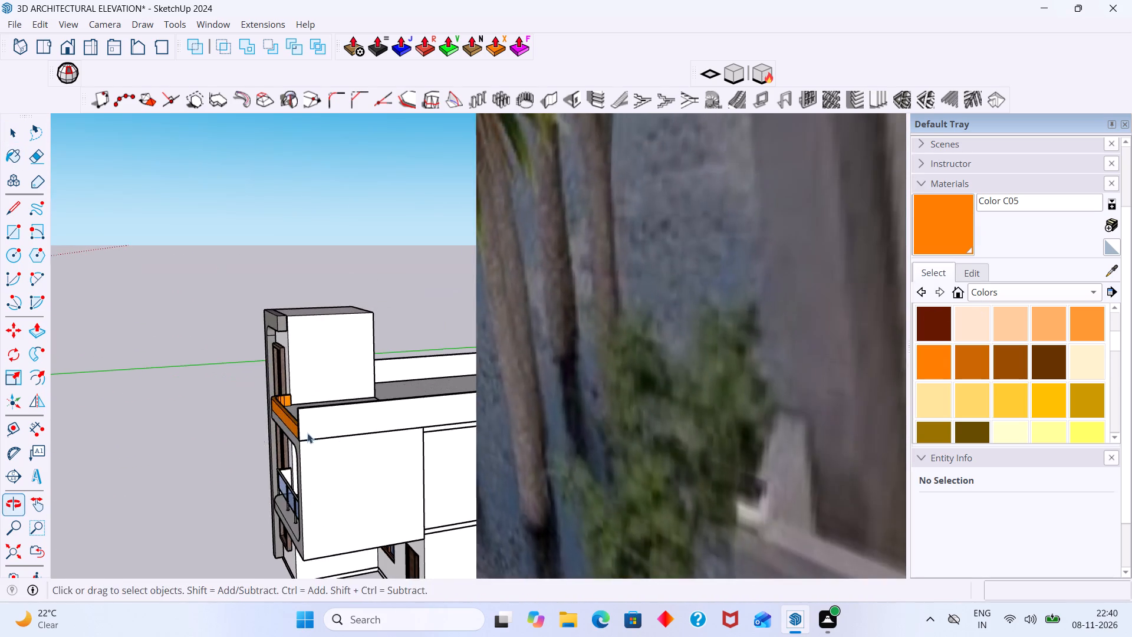
{"action": "middle_click_drag", "start_coordinate": [263, 443], "coordinate": [555, 435]}
{"action": "middle_click_drag", "start_coordinate": [507, 422], "coordinate": [478, 353]}
{"action": "middle_click_drag", "start_coordinate": [425, 387], "coordinate": [610, 402]}
{"action": "scroll", "coordinate": [270, 424], "scroll_direction": "up", "scroll_amount": 2}
{"action": "scroll", "coordinate": [442, 382], "scroll_direction": "down", "scroll_amount": 5}
{"action": "middle_click_drag", "start_coordinate": [515, 389], "coordinate": [404, 392], "text": "shift"}
{"action": "scroll", "coordinate": [505, 377], "scroll_direction": "down", "scroll_amount": 5}
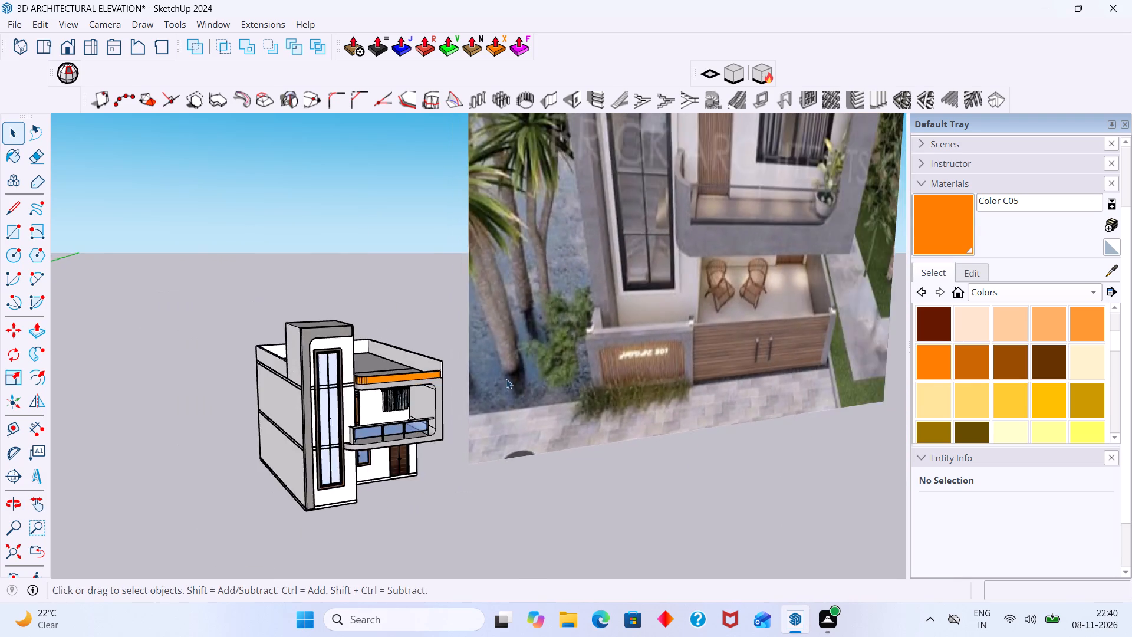
{"action": "scroll", "coordinate": [506, 379], "scroll_direction": "down", "scroll_amount": 6}
{"action": "scroll", "coordinate": [594, 297], "scroll_direction": "down", "scroll_amount": 3}
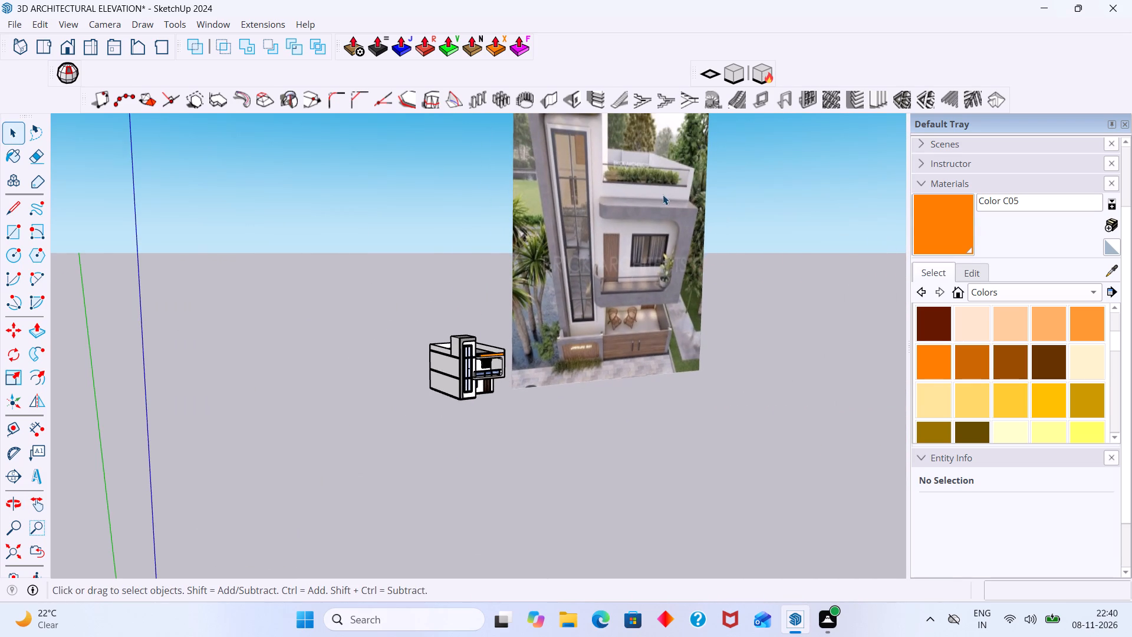